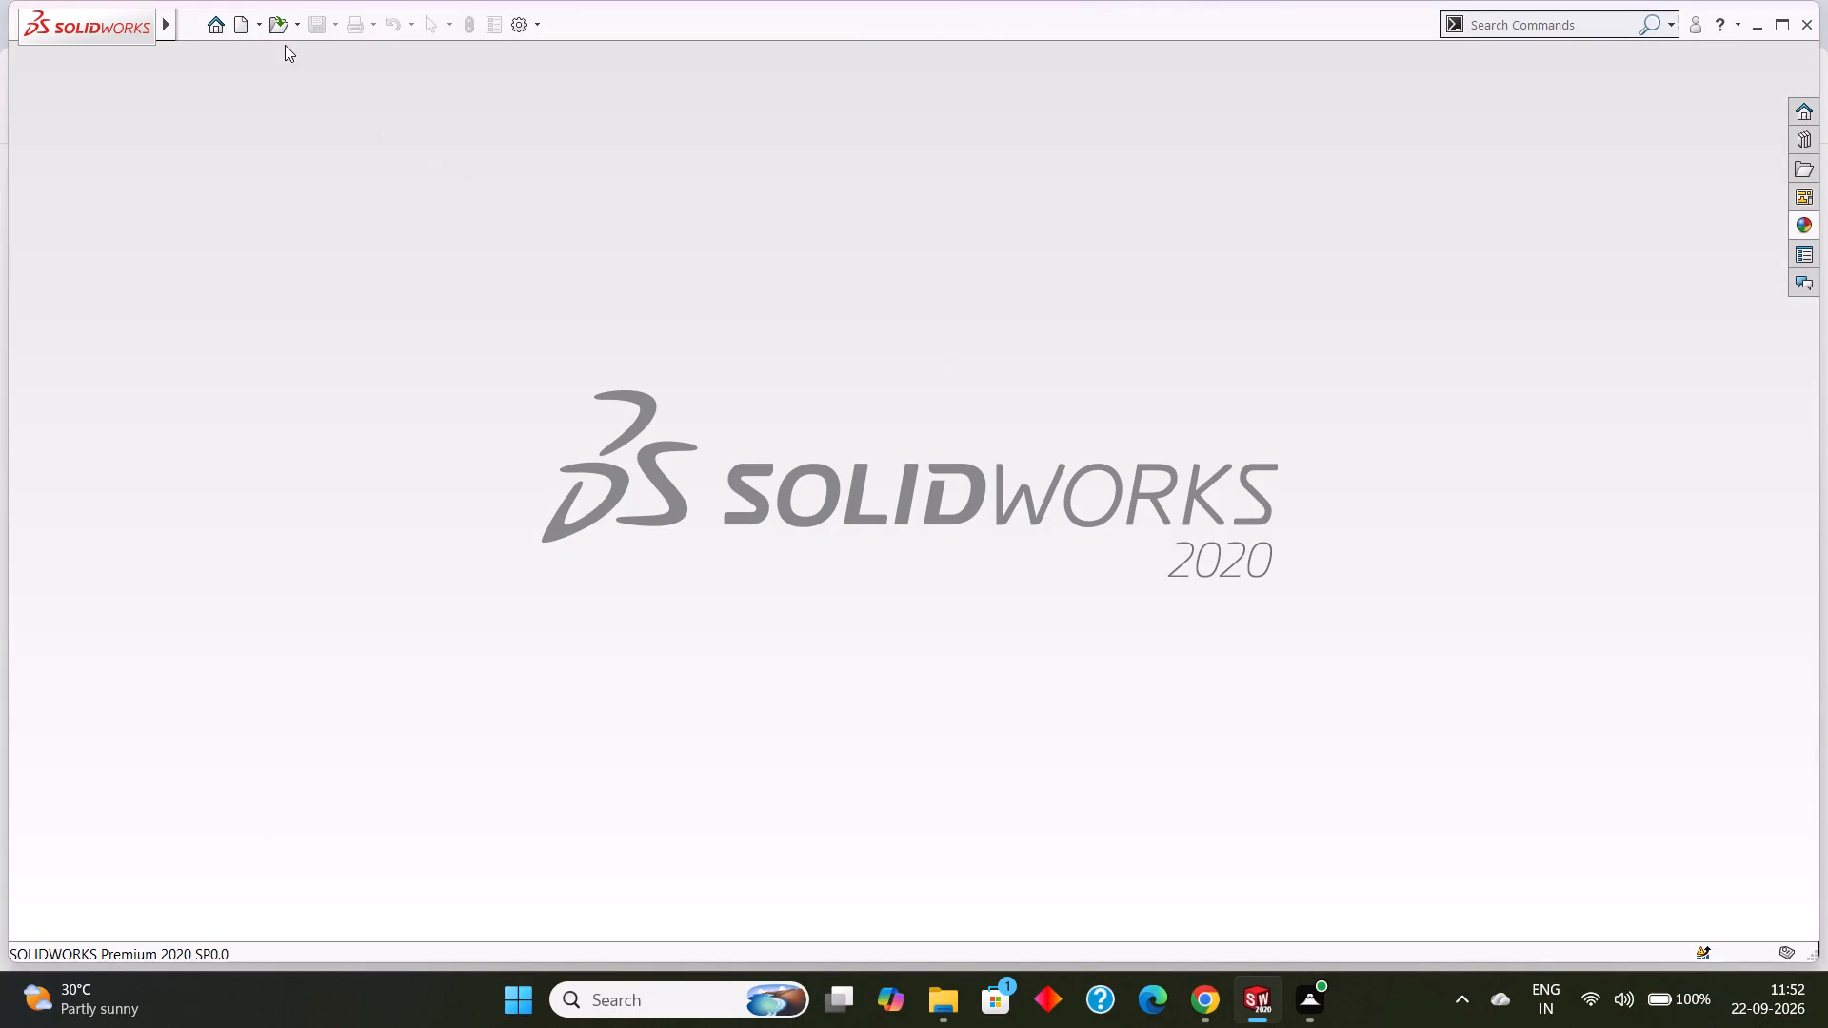
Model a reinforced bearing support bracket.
Create a new part document.
left_click(263, 30)
left_click(270, 51)
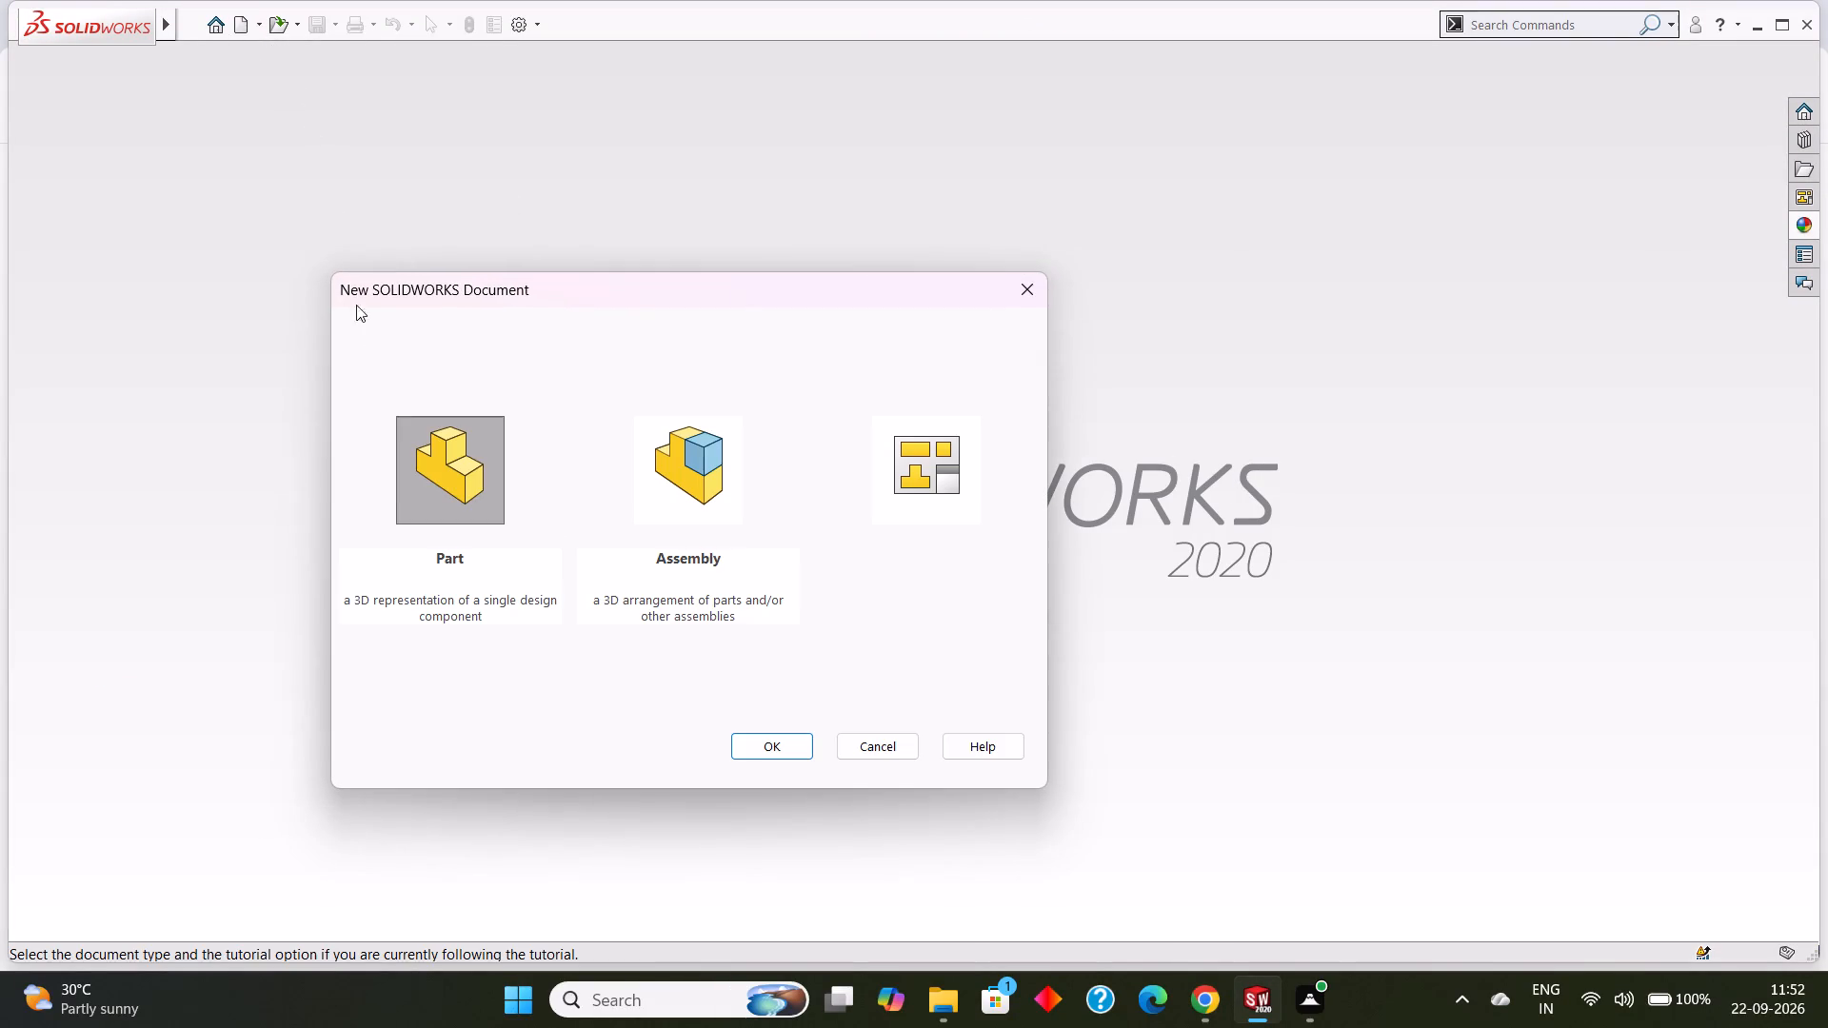
left_click(431, 420)
left_click(782, 747)
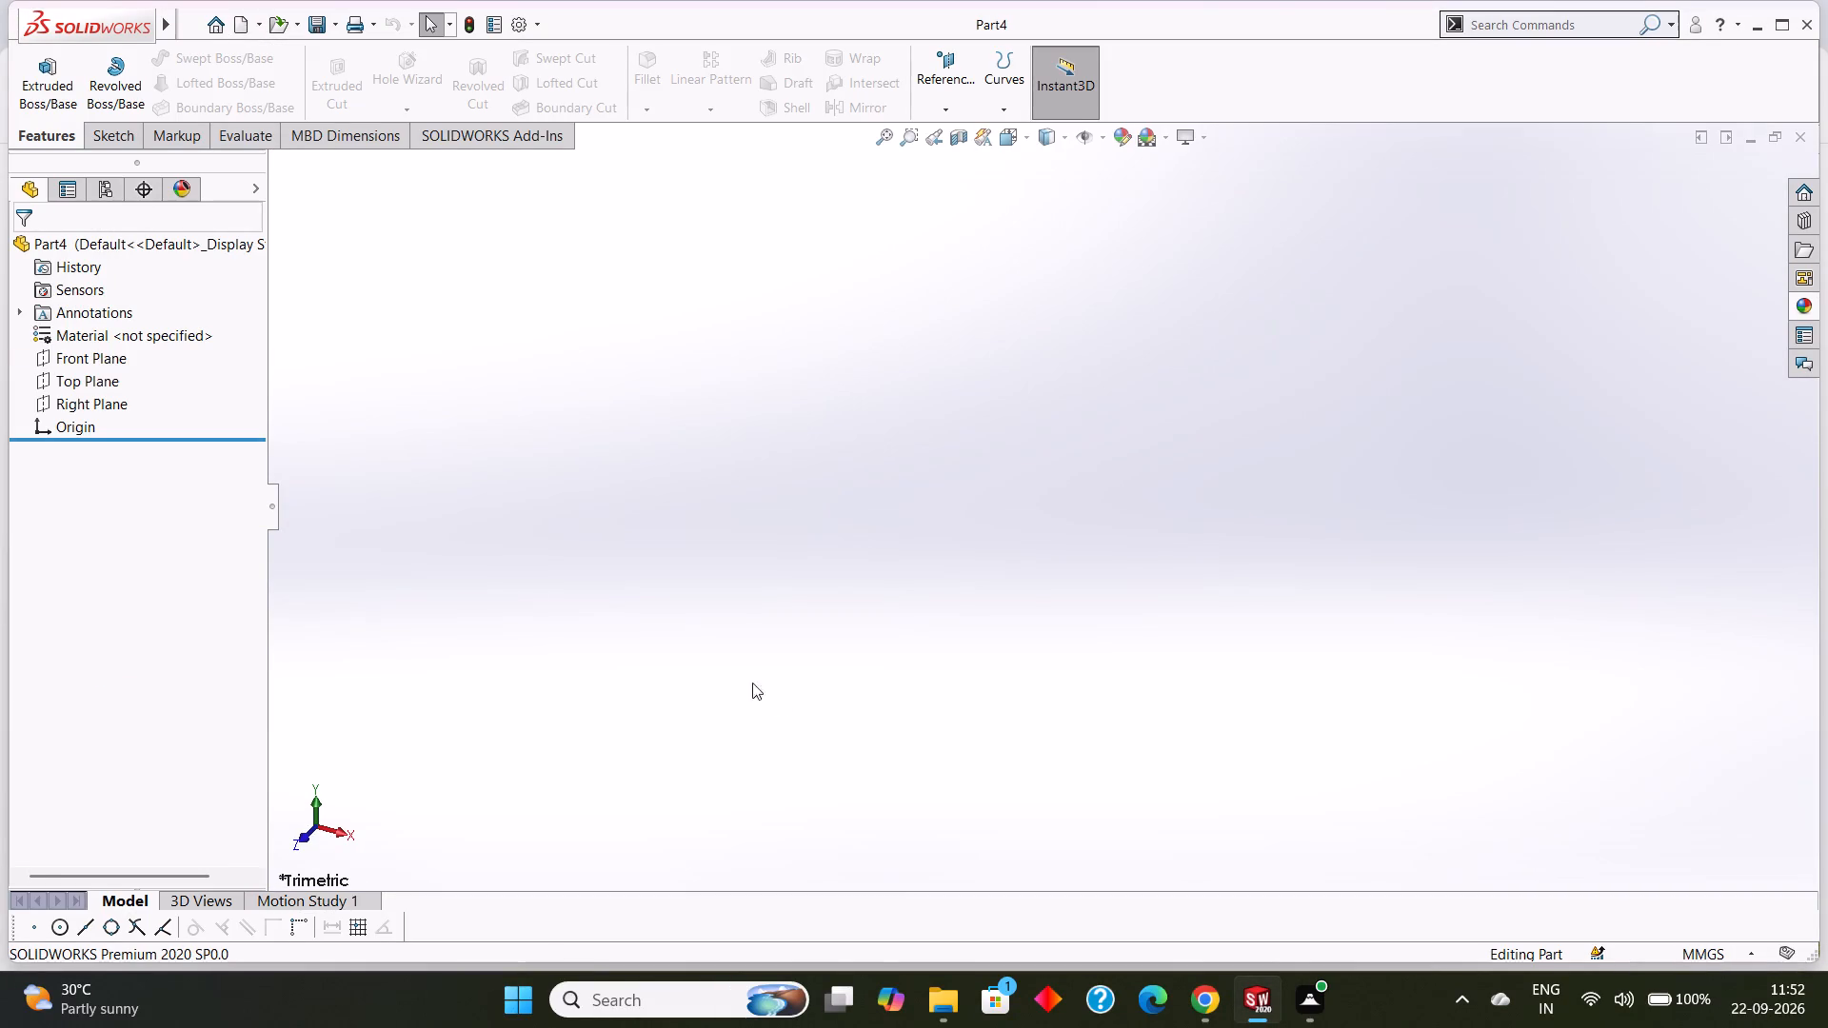
Start a sketch on the Front Plane and draw a 70 mm horizontal line from the origin.
left_click(105, 359)
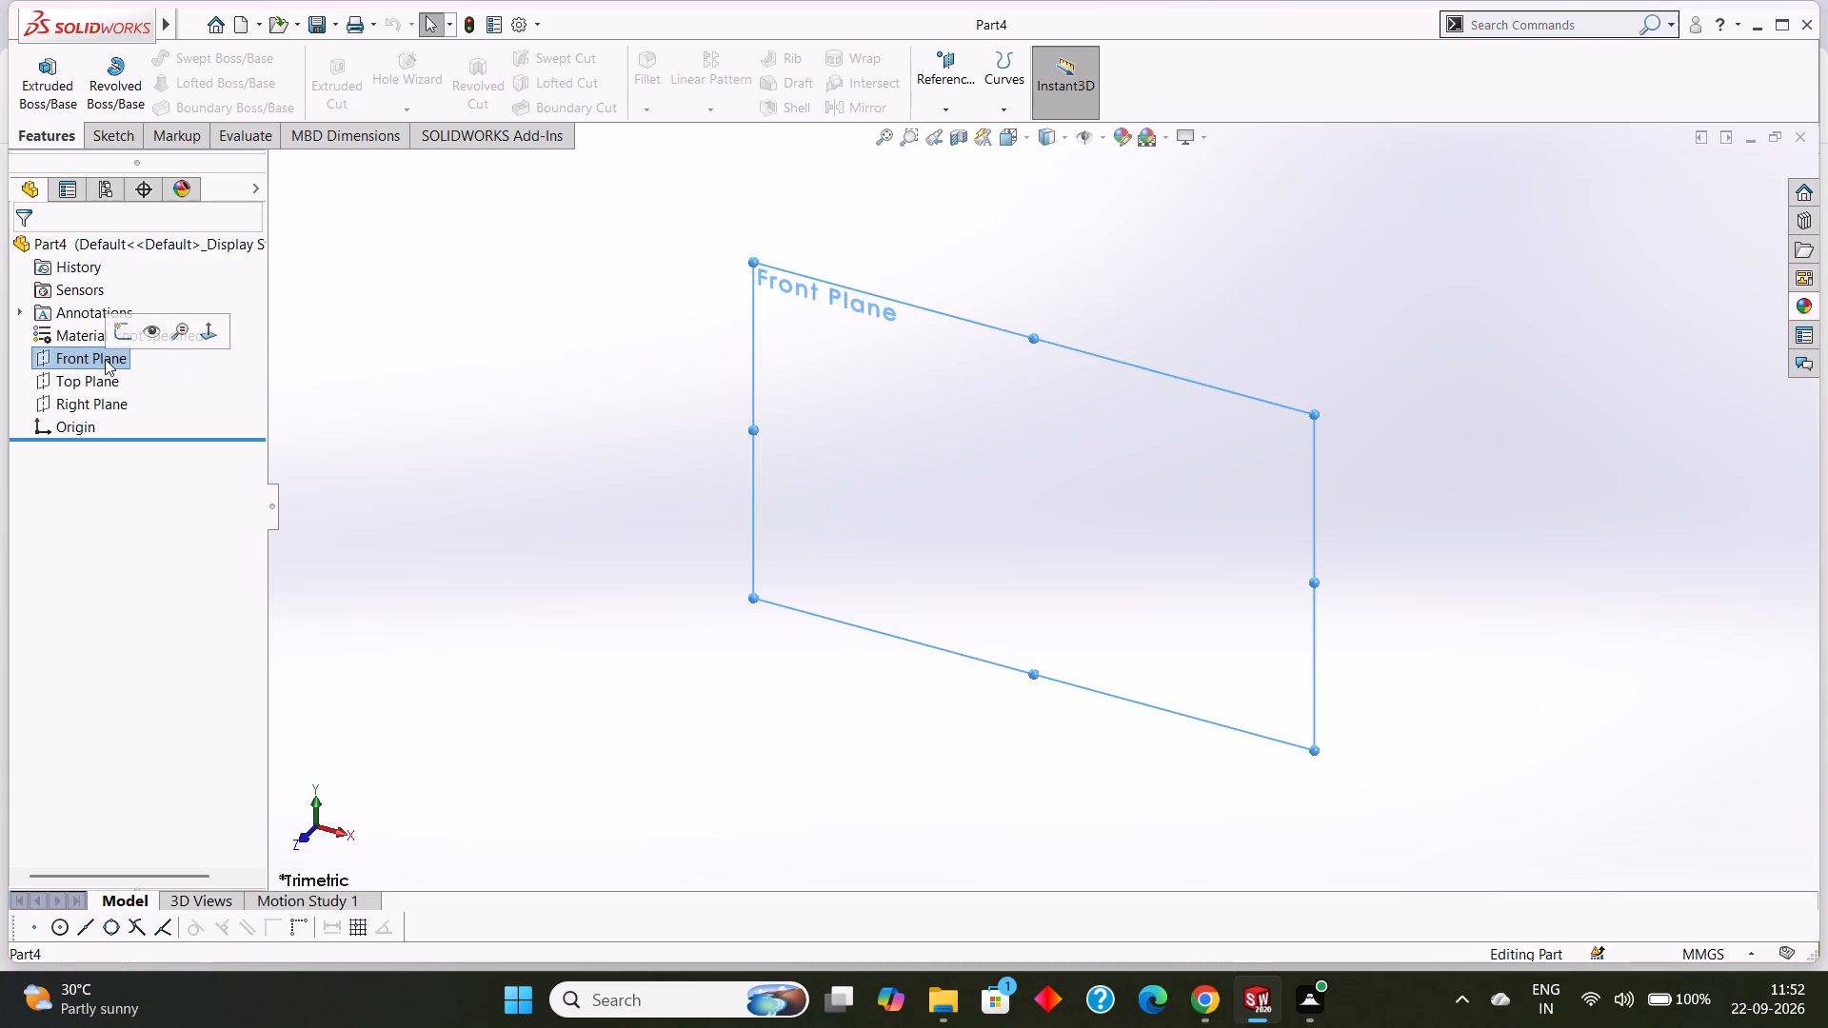
left_click(97, 135)
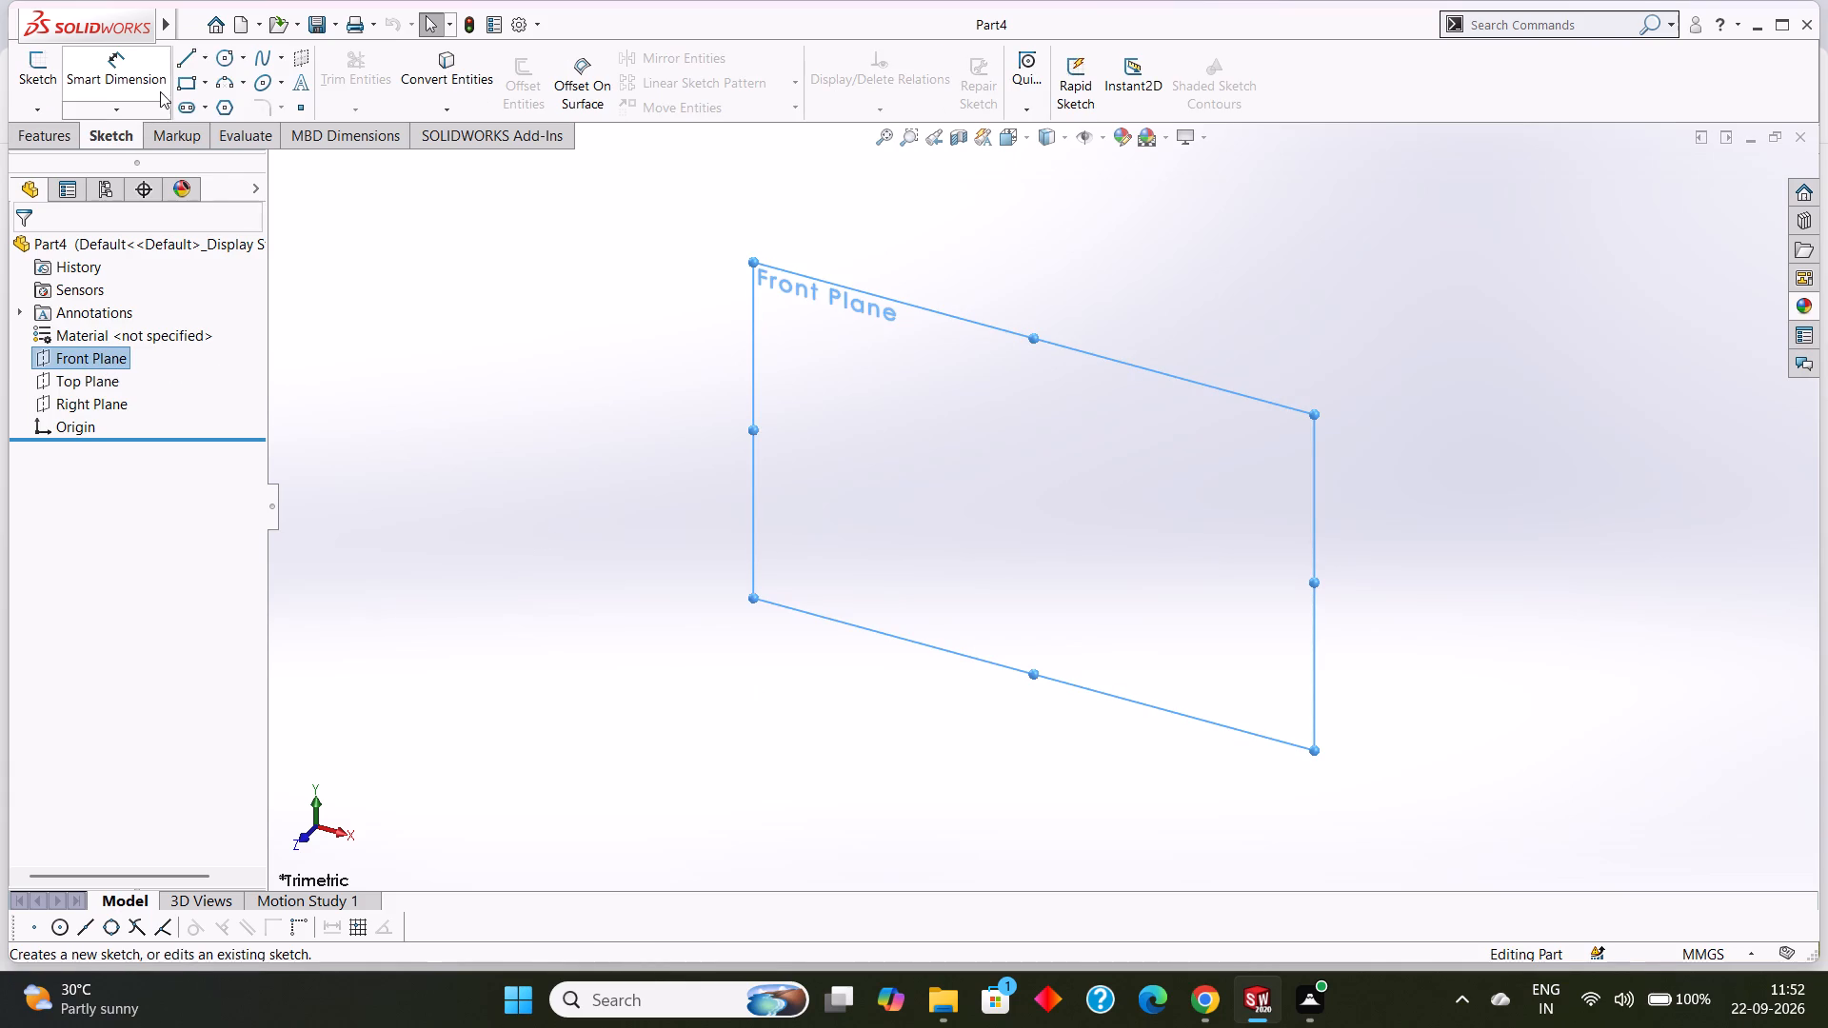
left_click(183, 64)
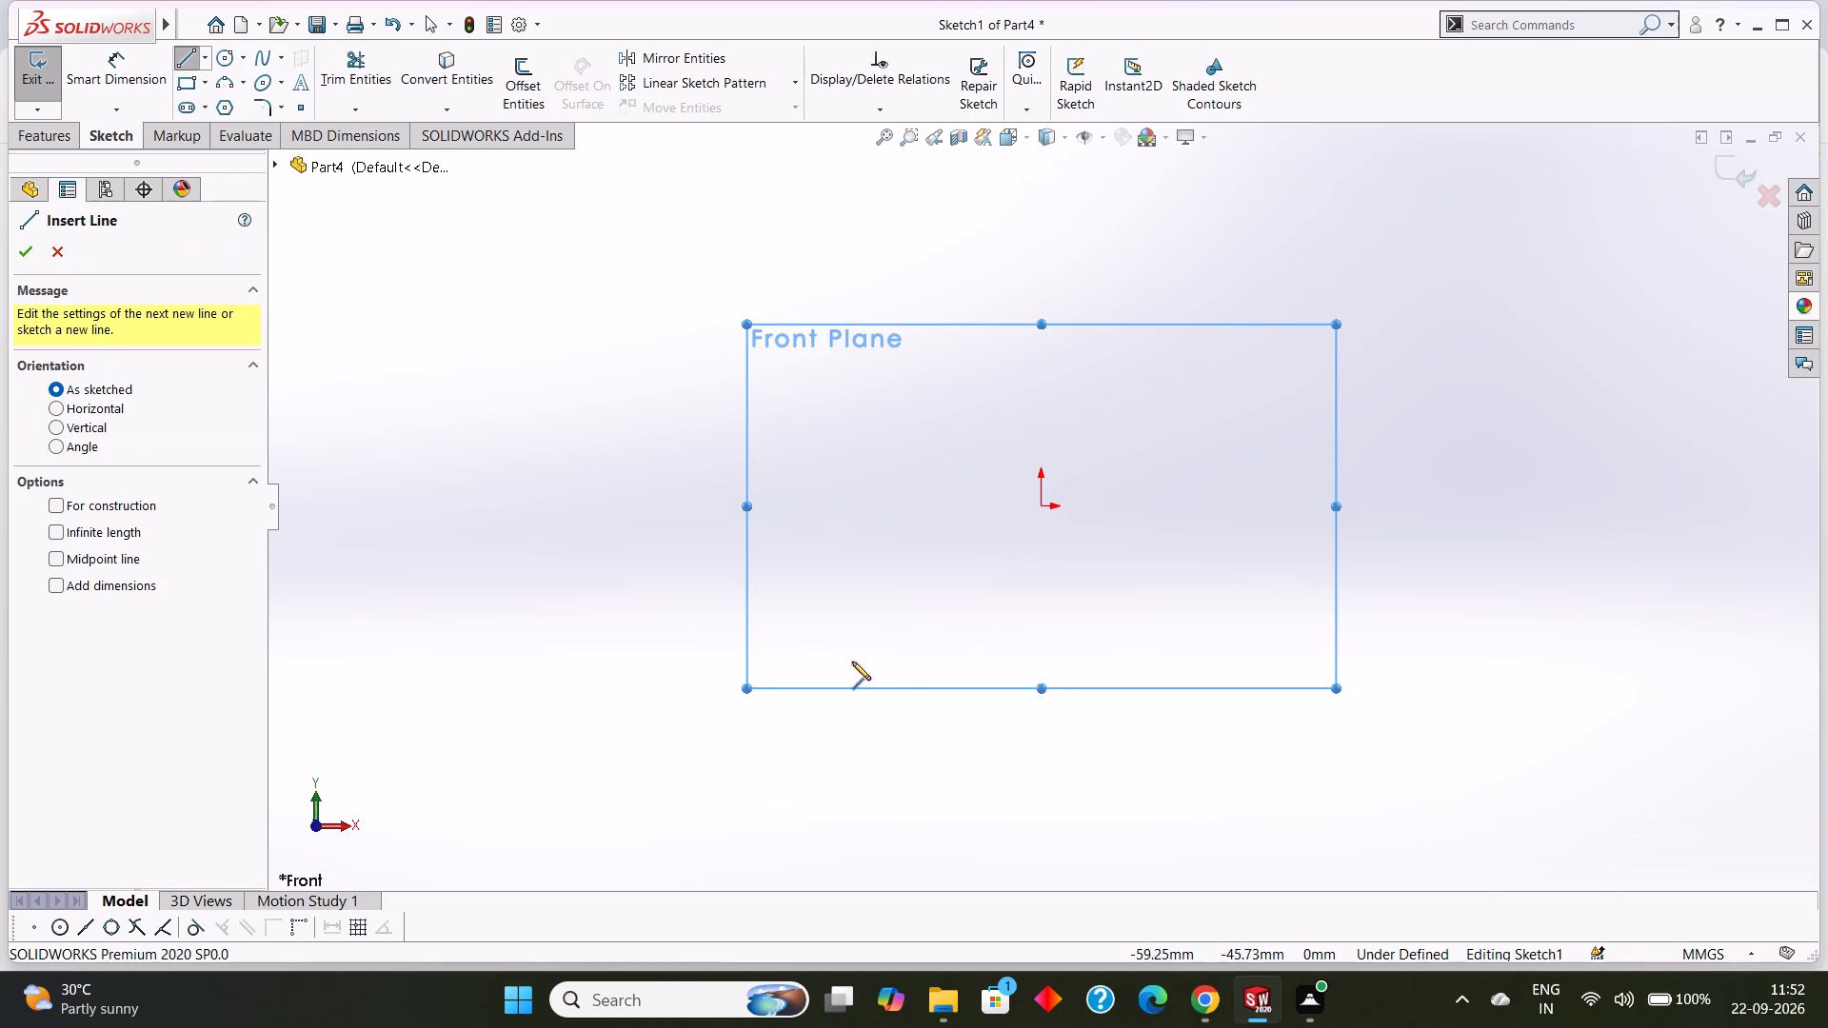
left_click(1041, 509)
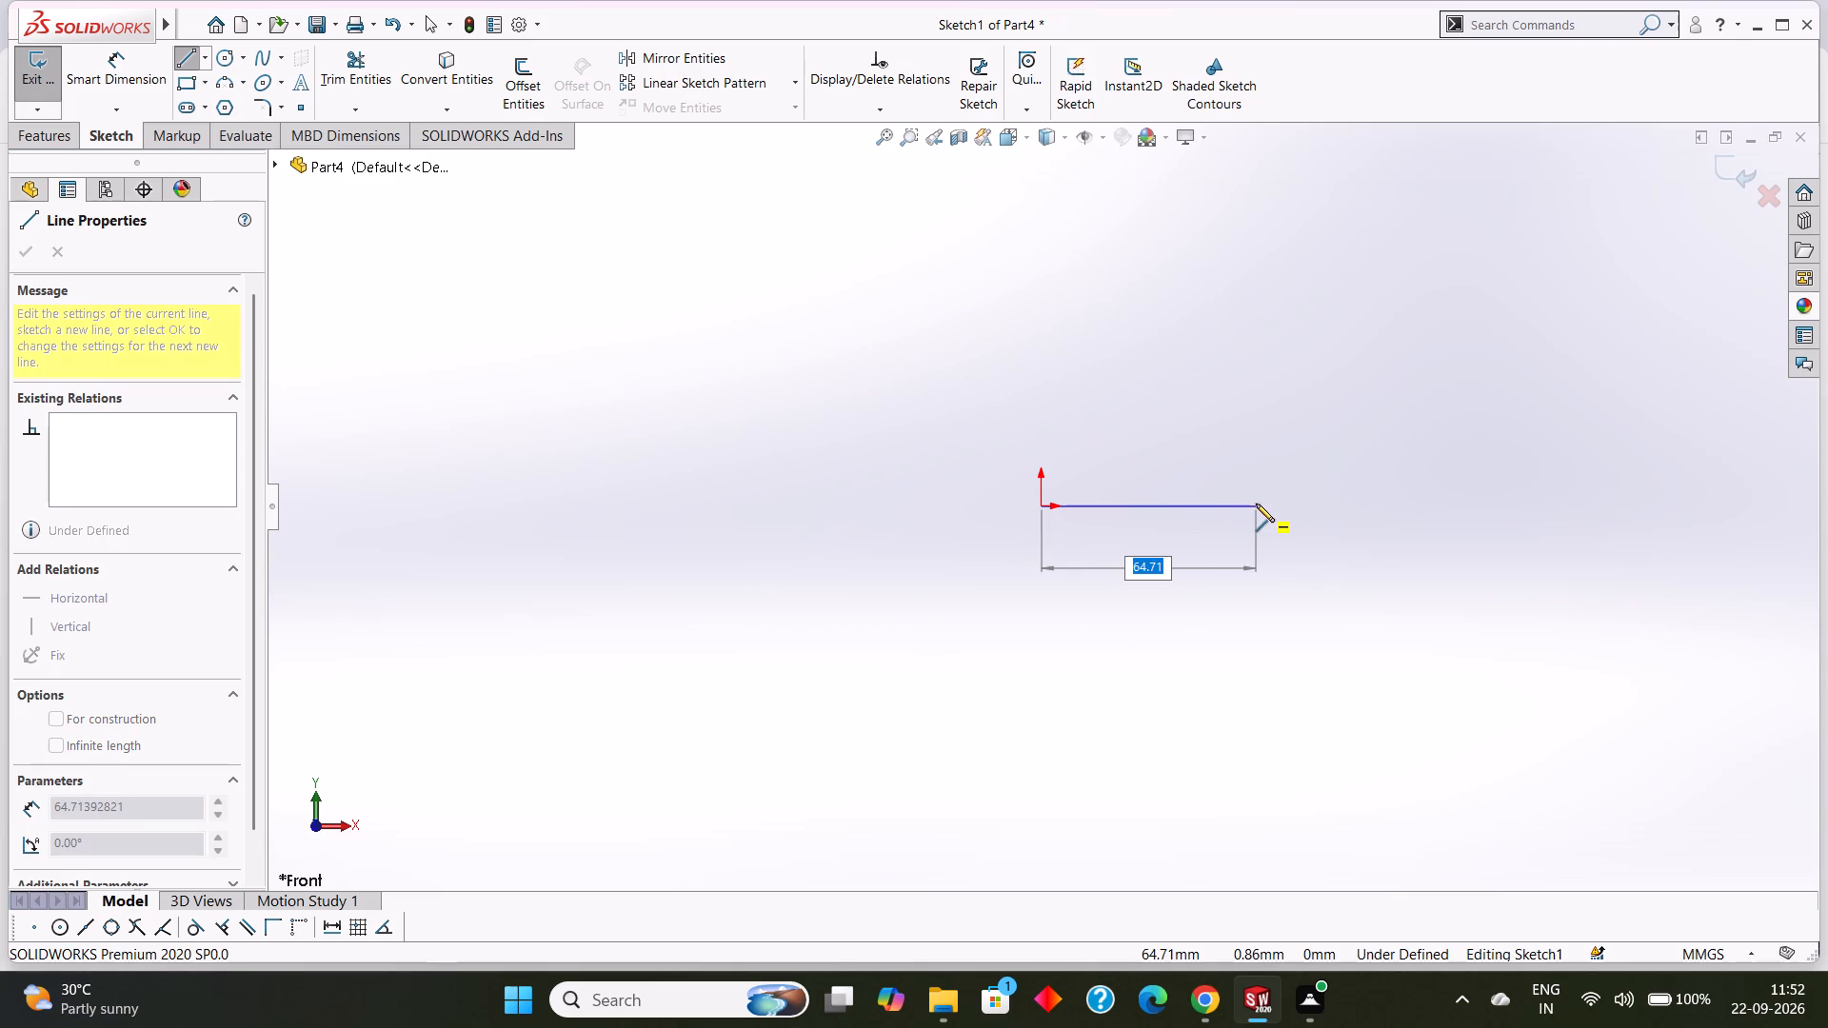
key("7")
key("0")
key("Return")
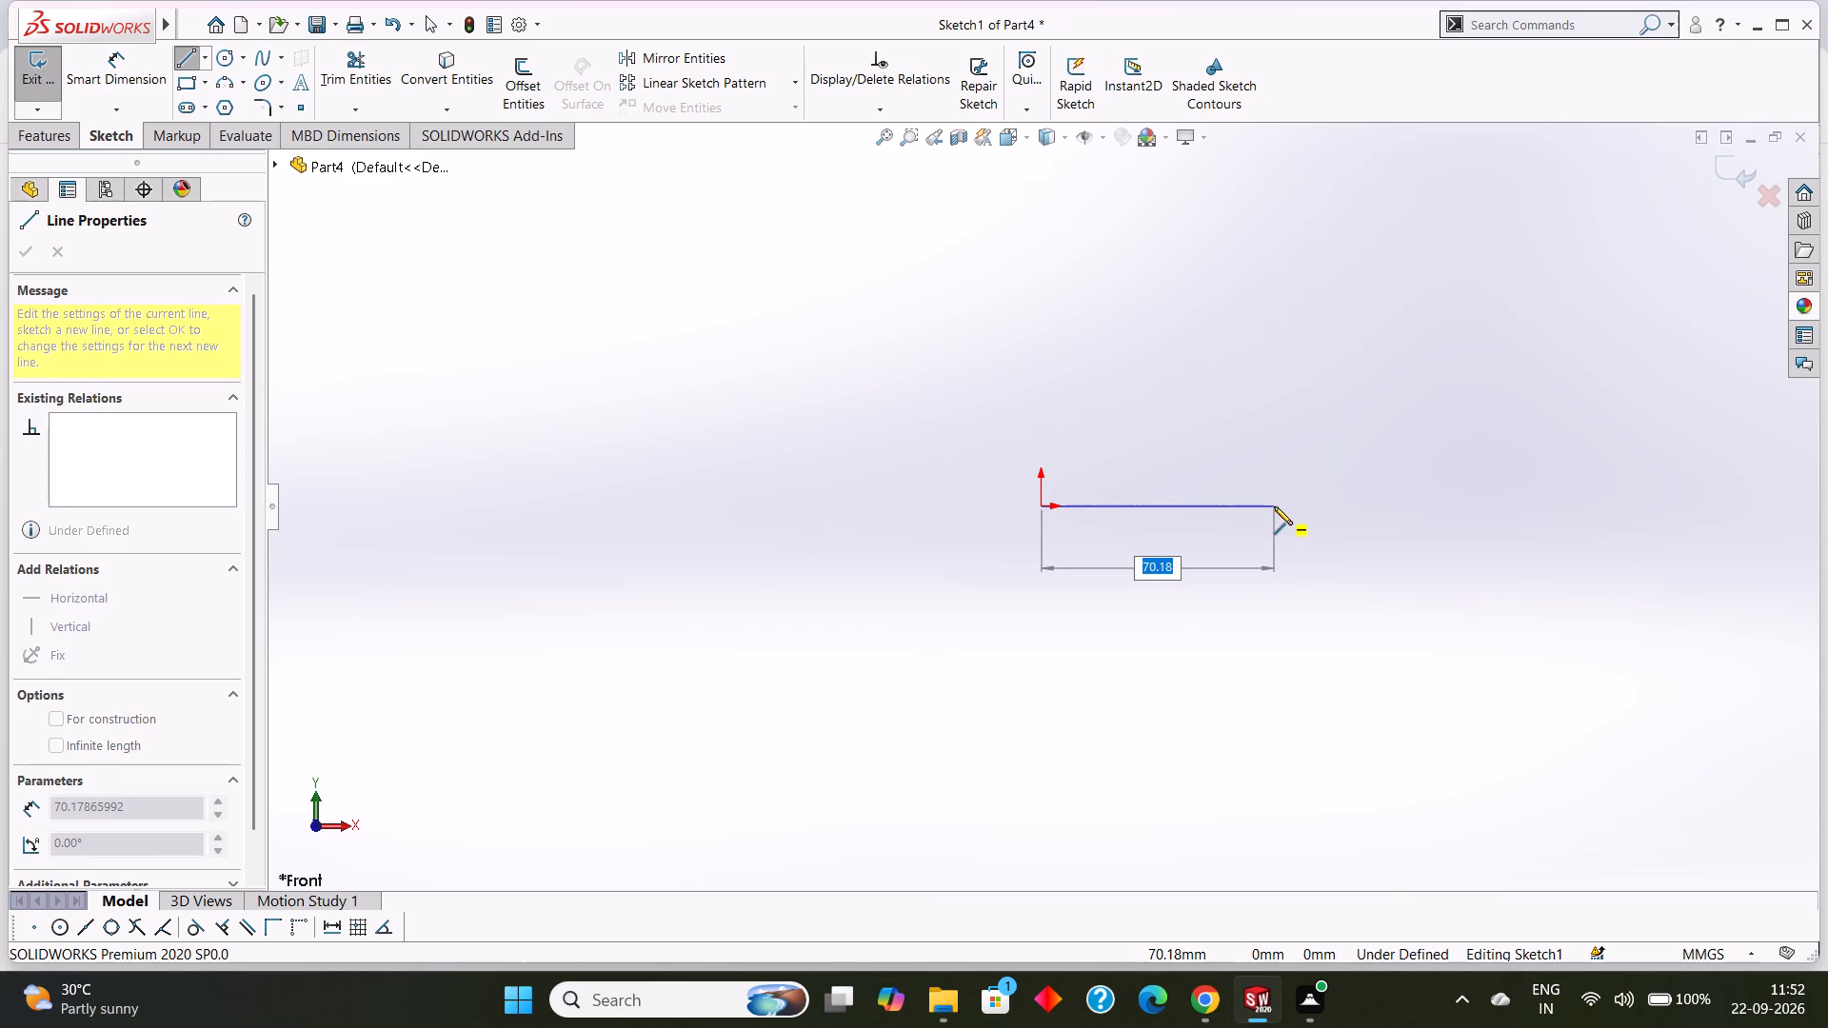
key("BackSpace")
type("70")
key("Return")
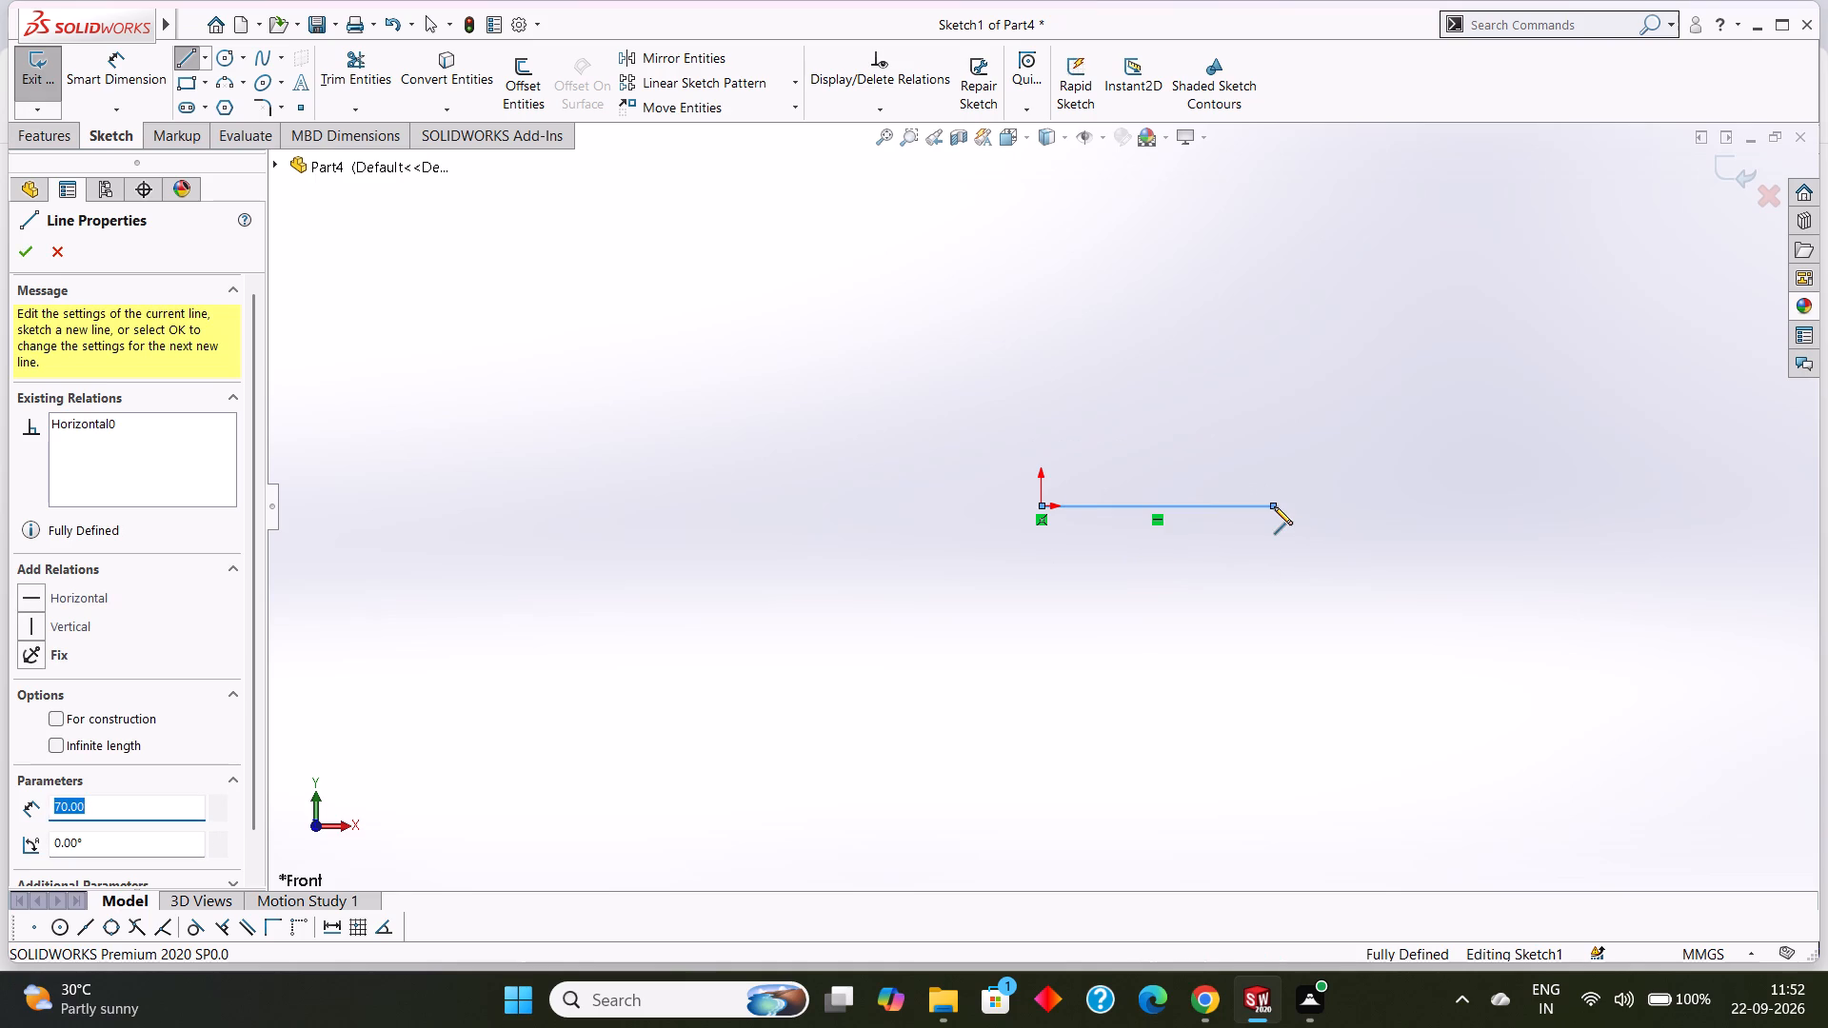
right_click(1274, 508)
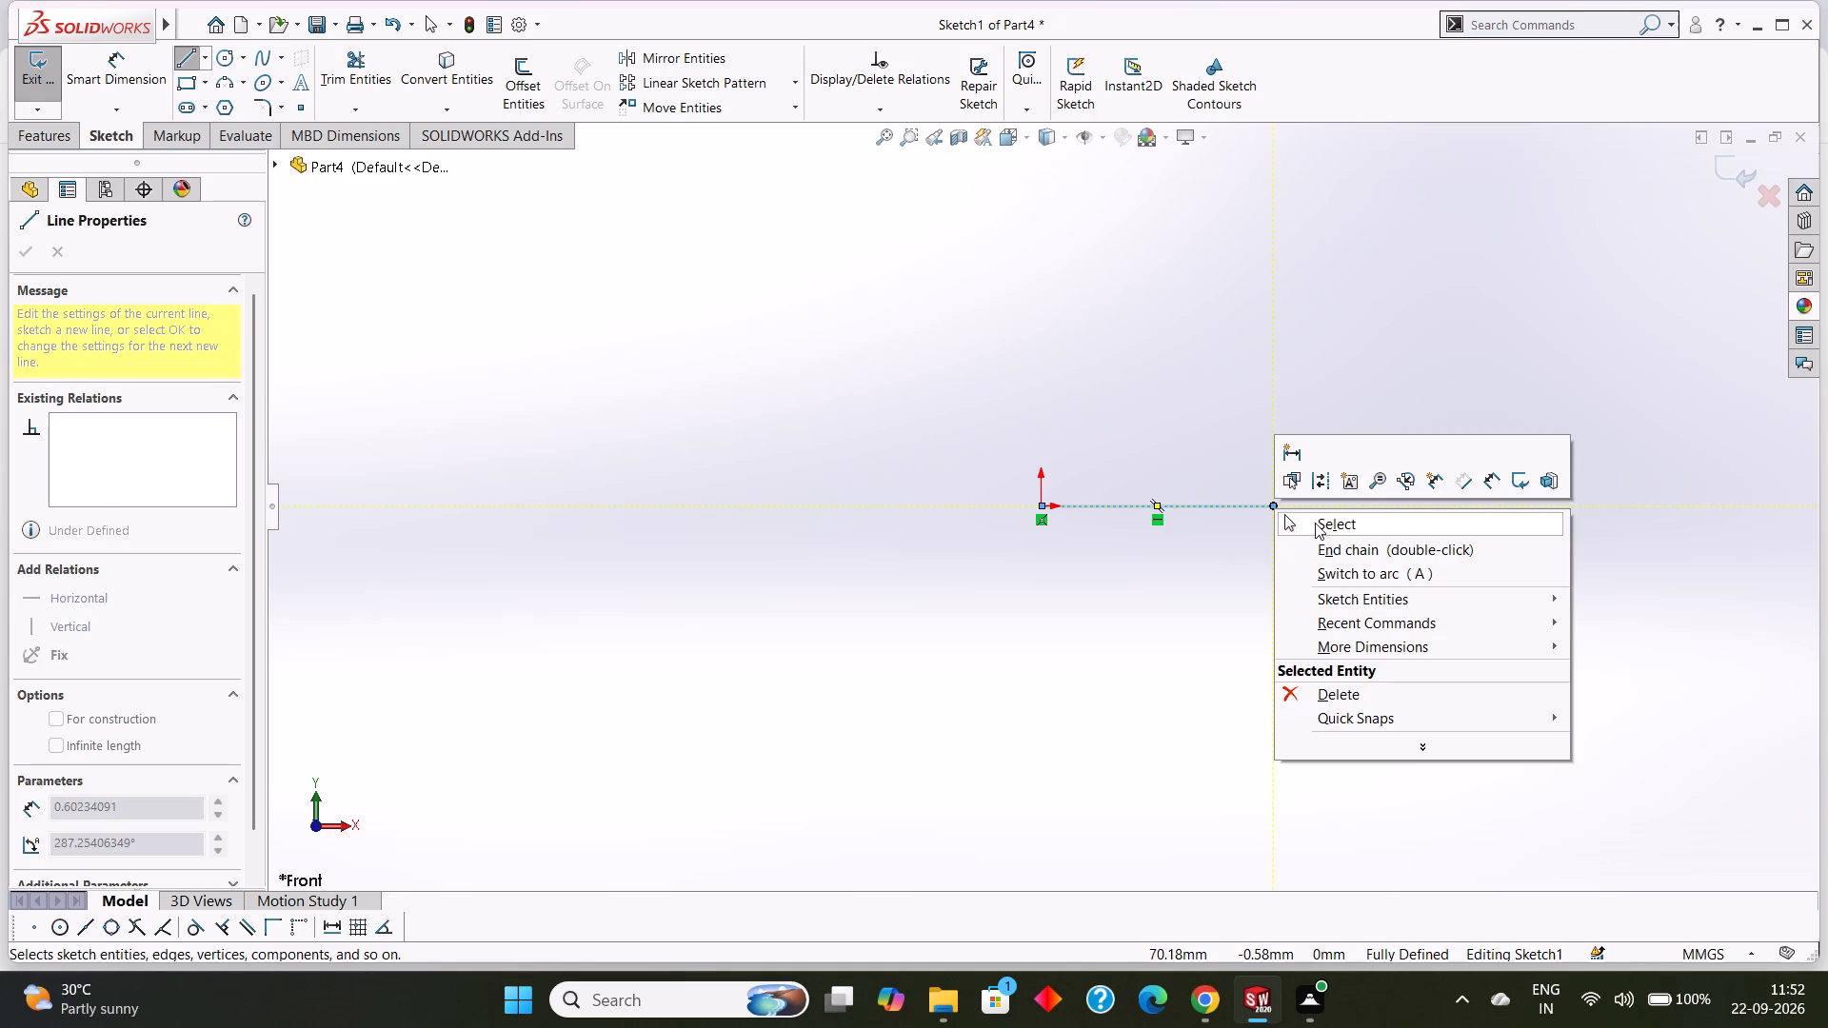
left_click(1321, 524)
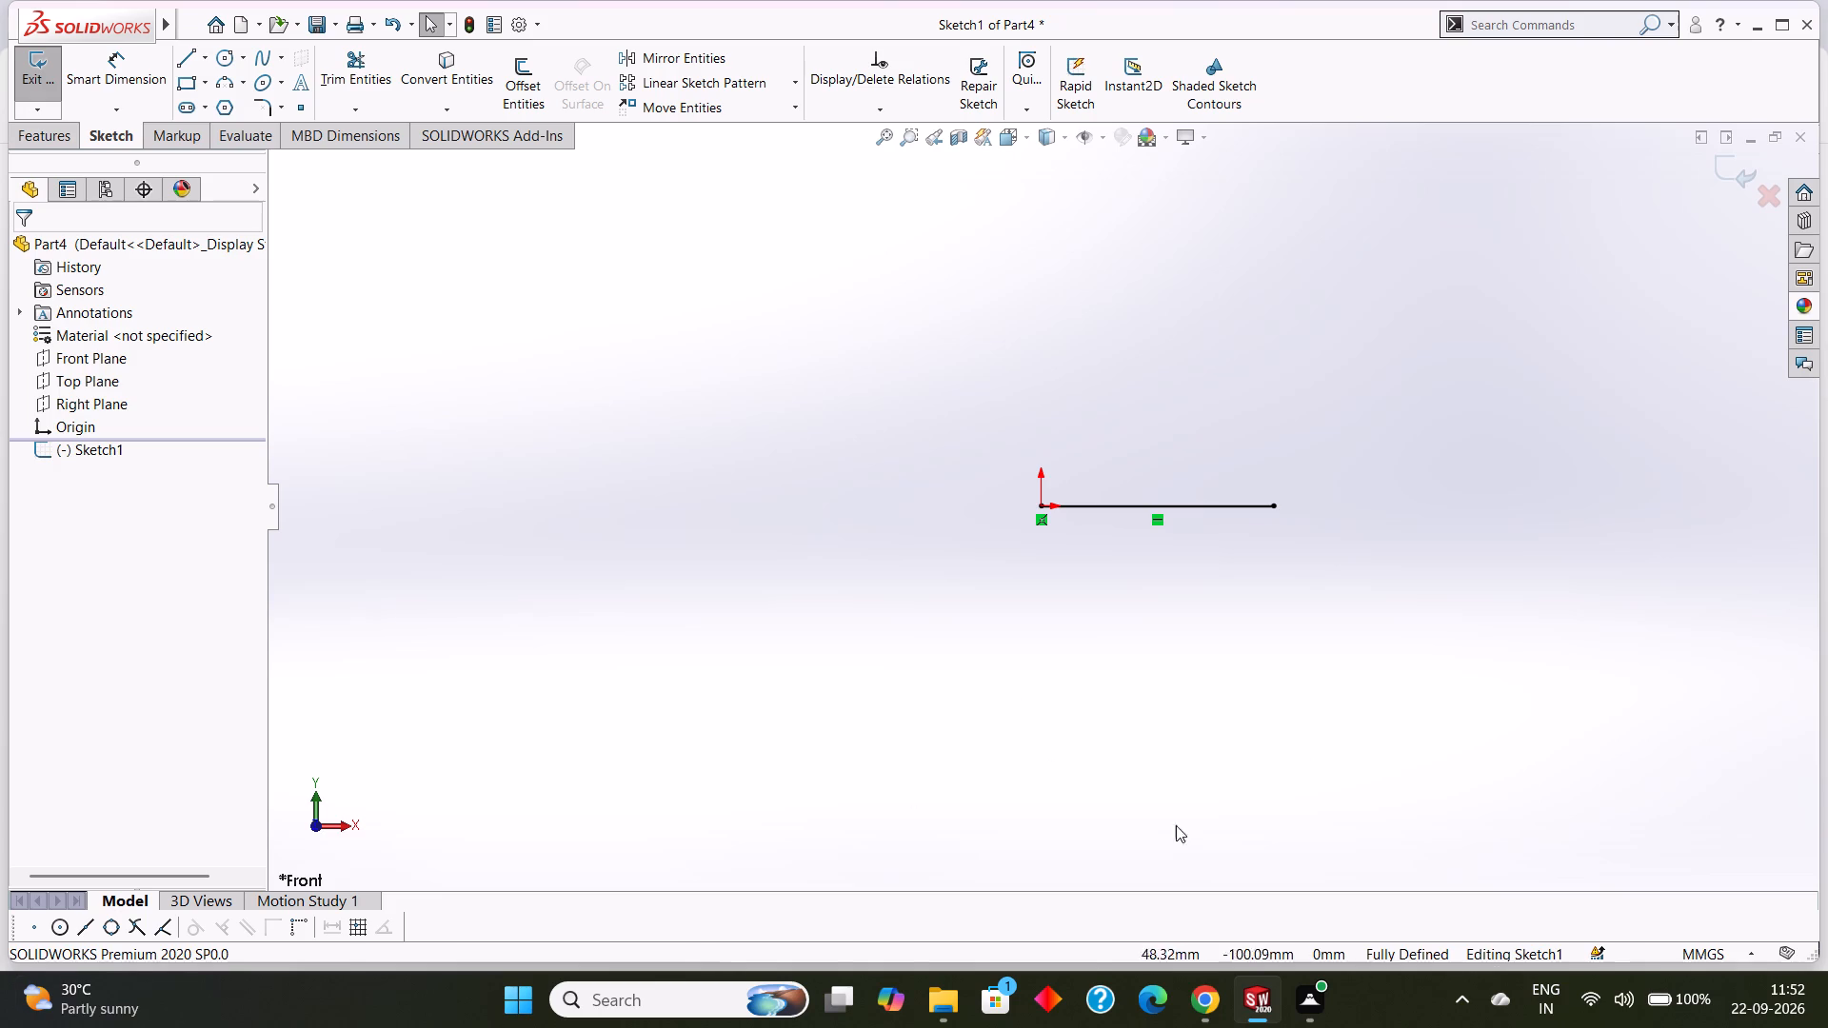
Draw a 40 mm horizontal centerline from the origin along the 70 mm line.
left_click(205, 58)
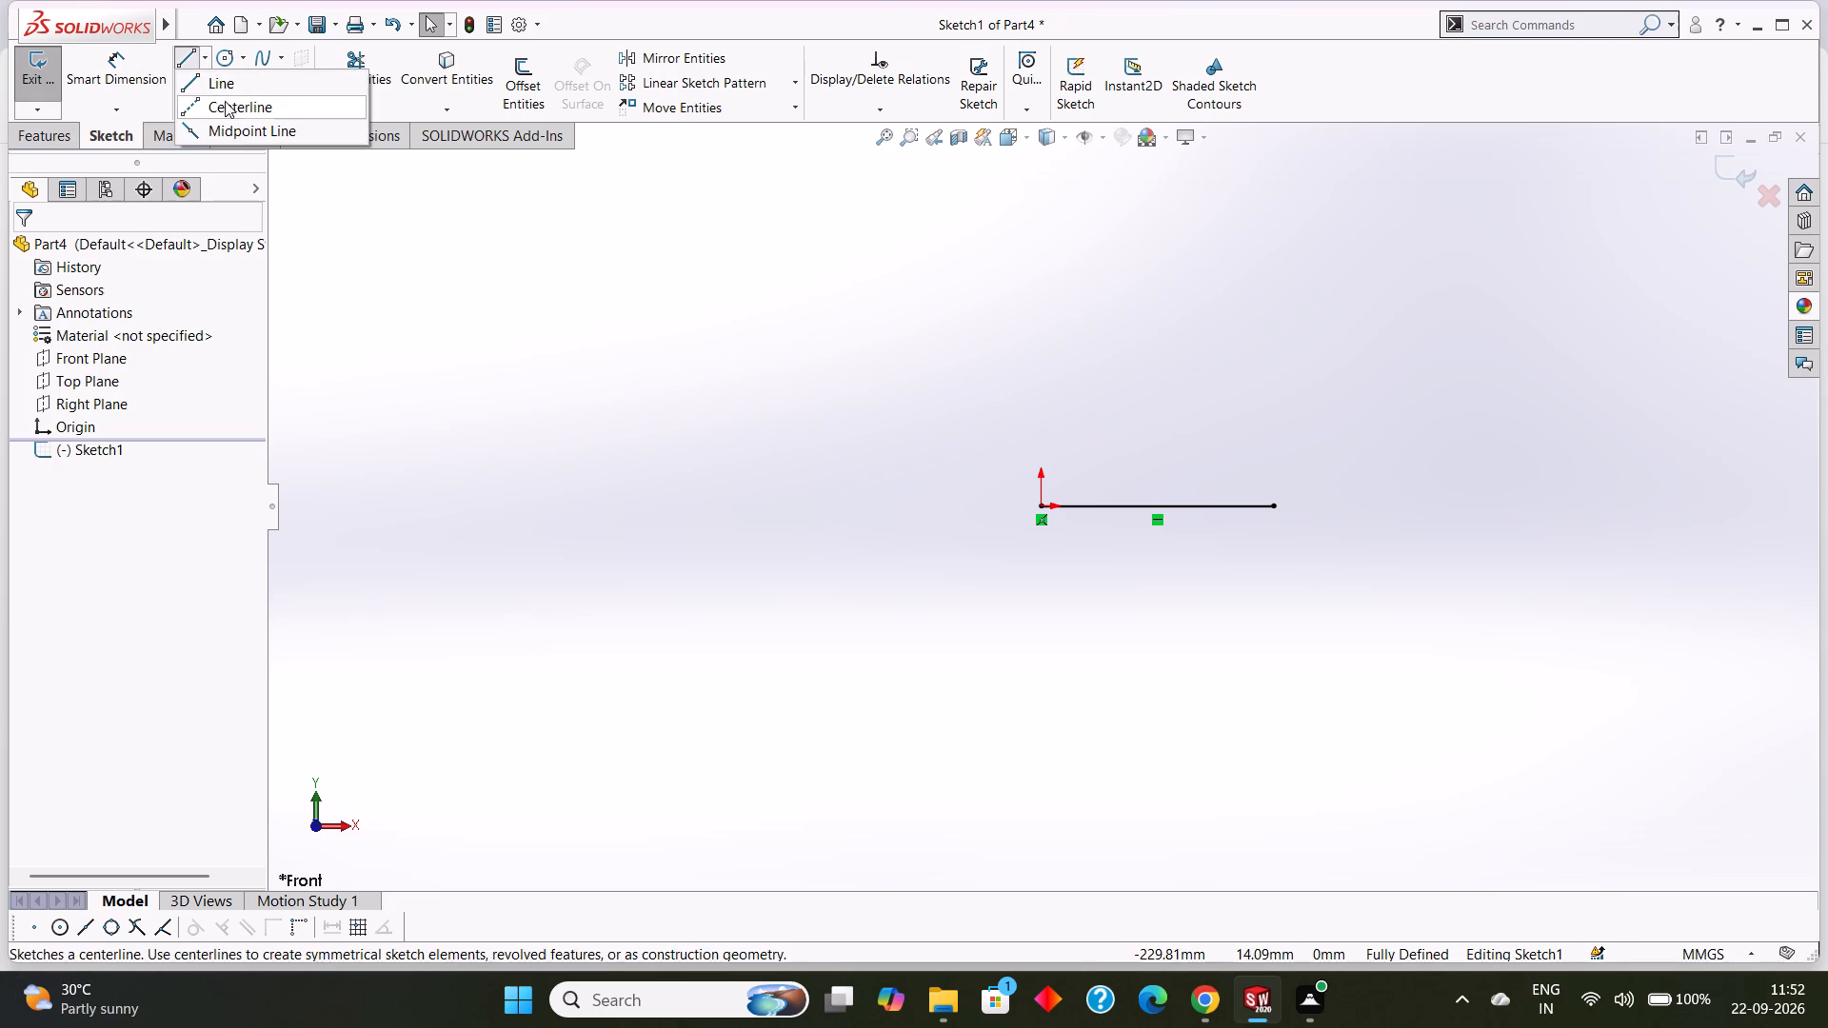
left_click(228, 107)
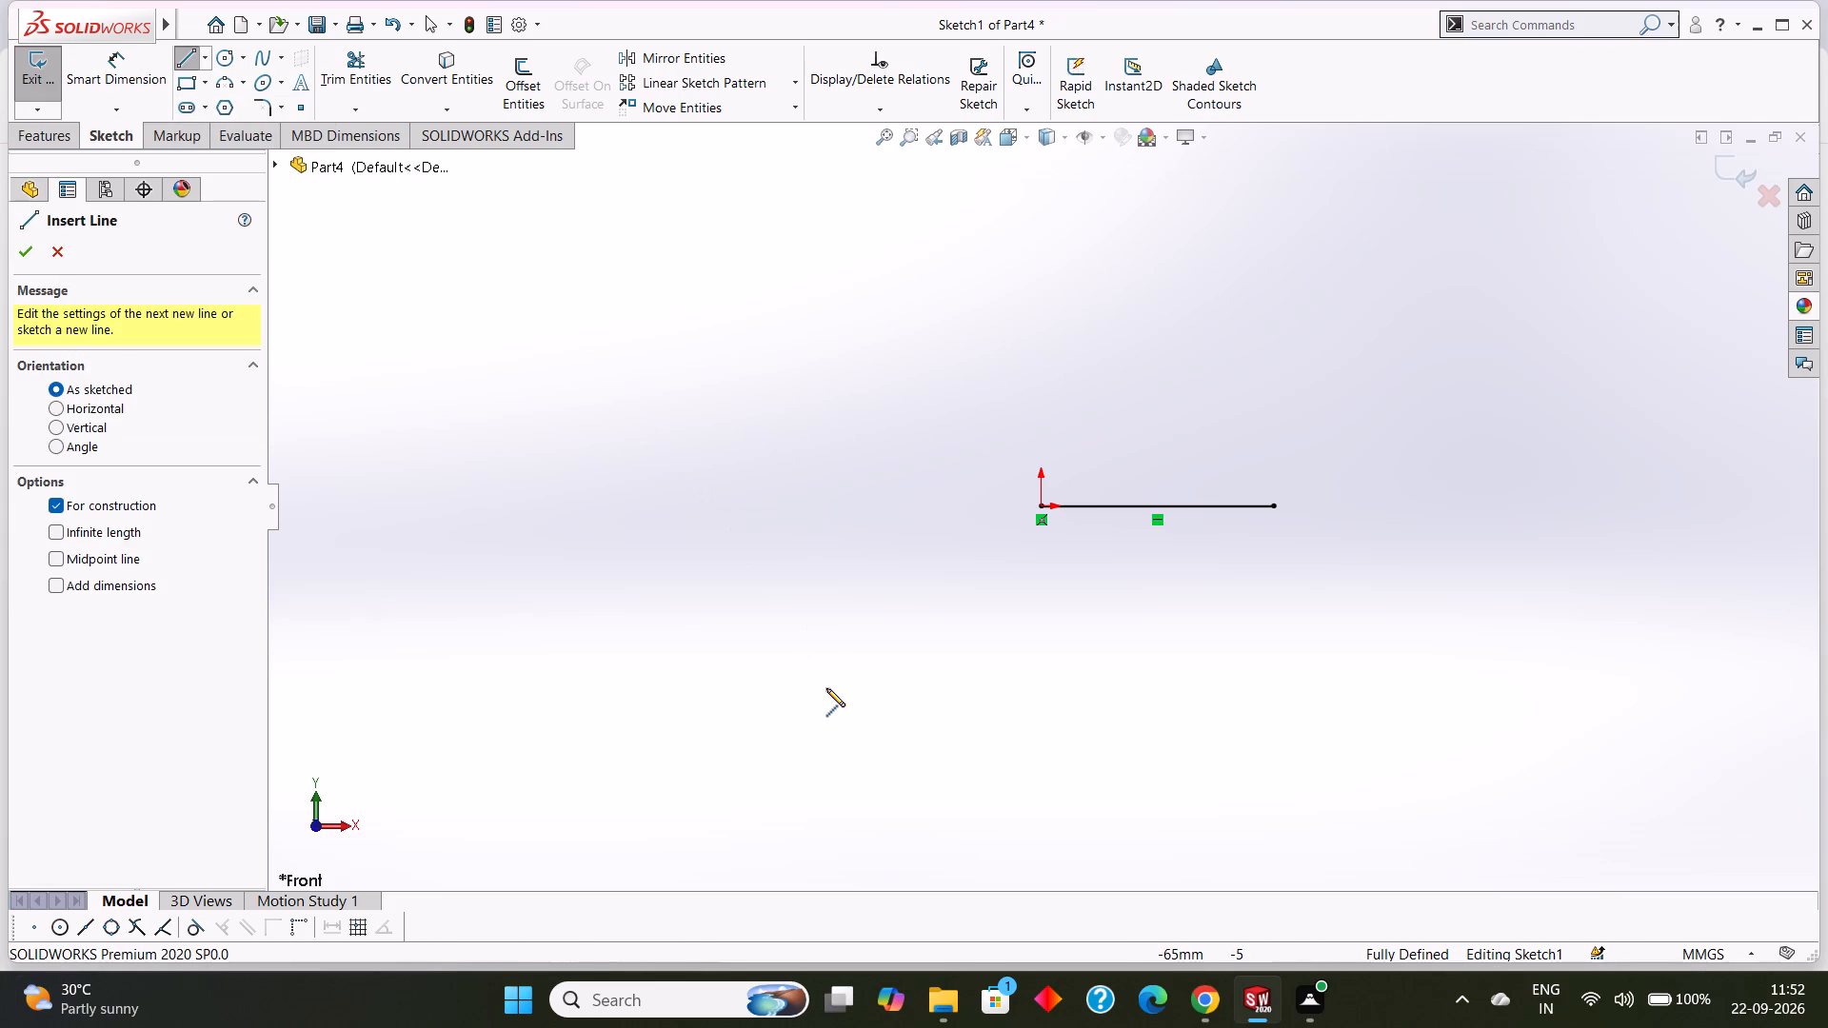
left_click(1043, 504)
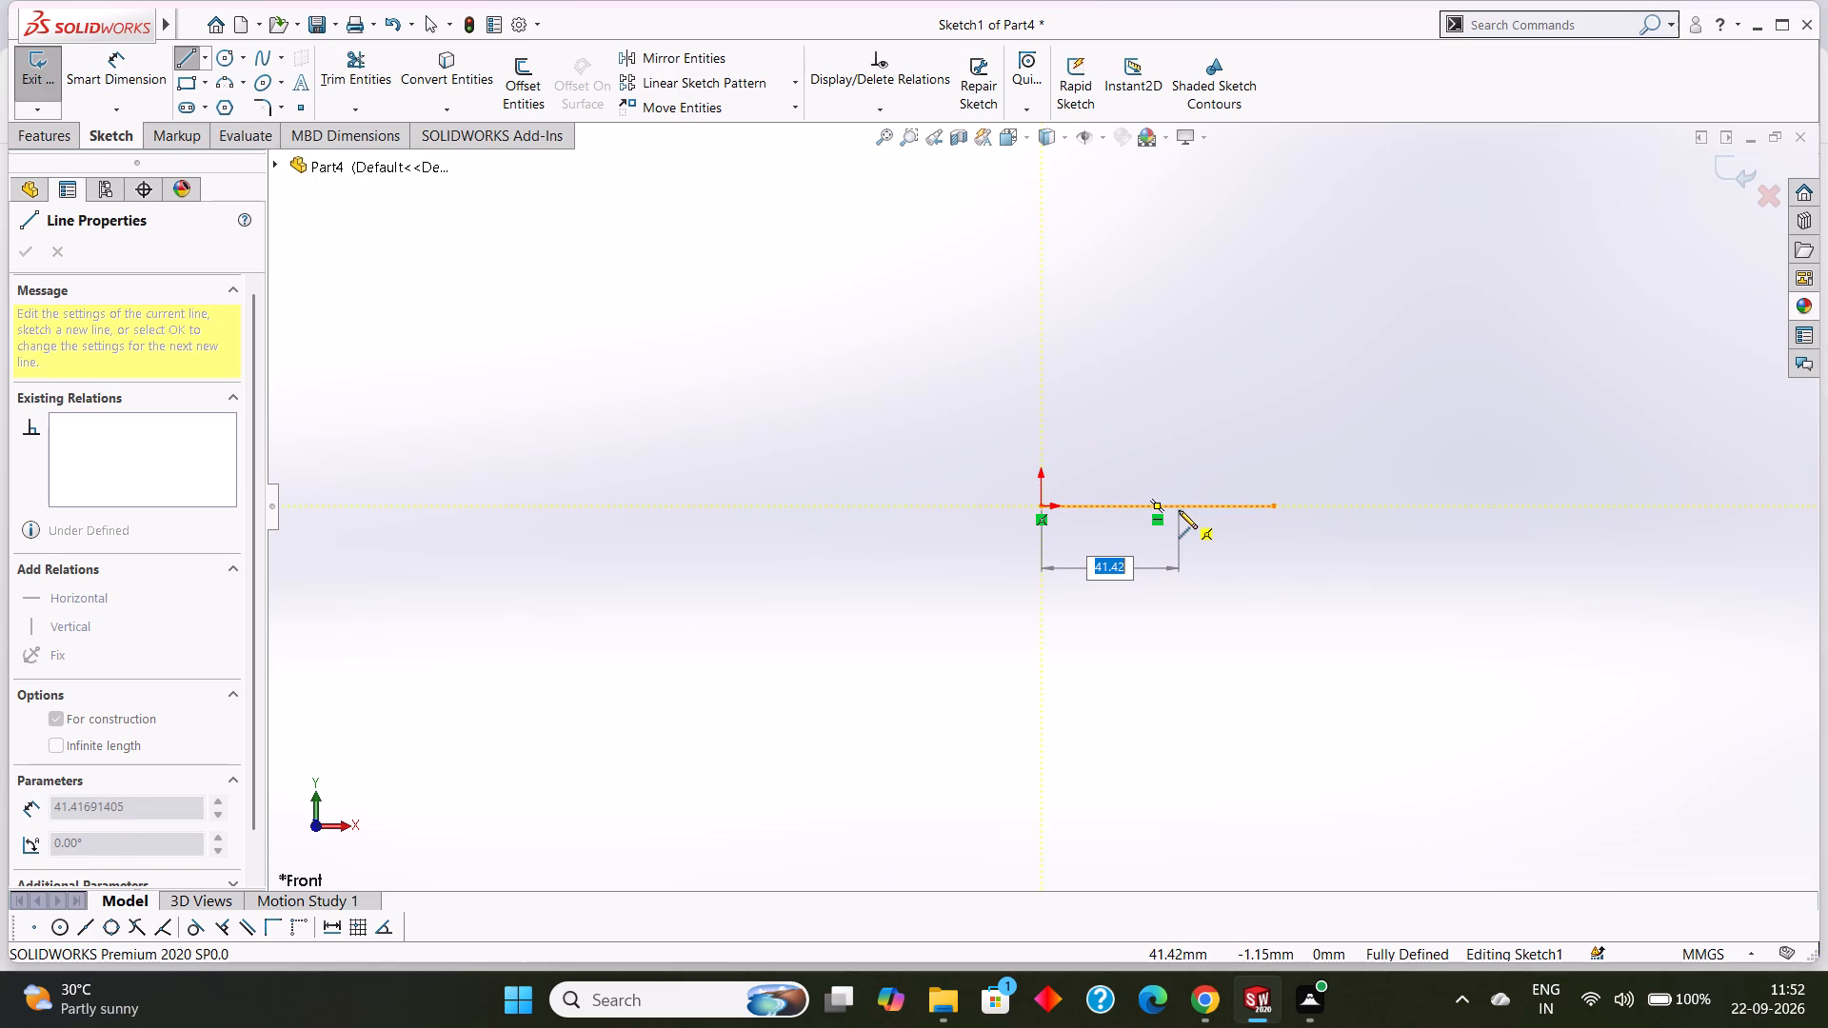
type("40")
key("Return")
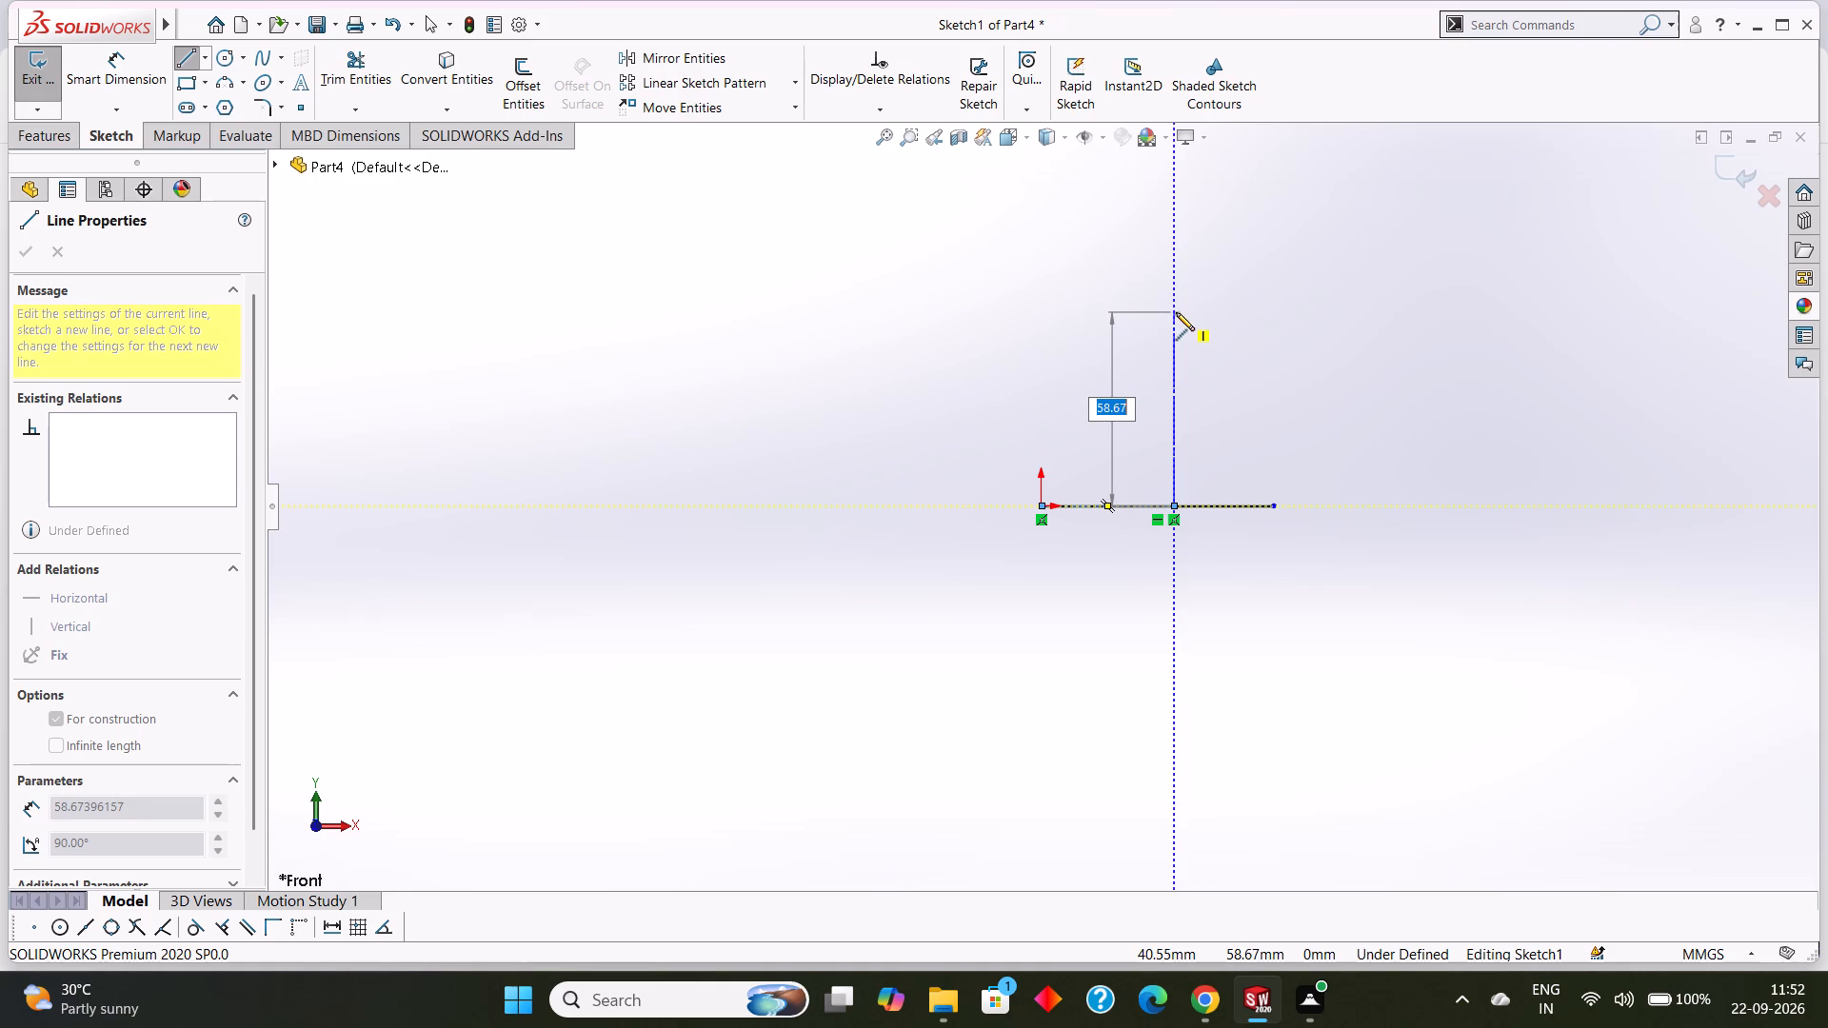
type("40")
key("Escape")
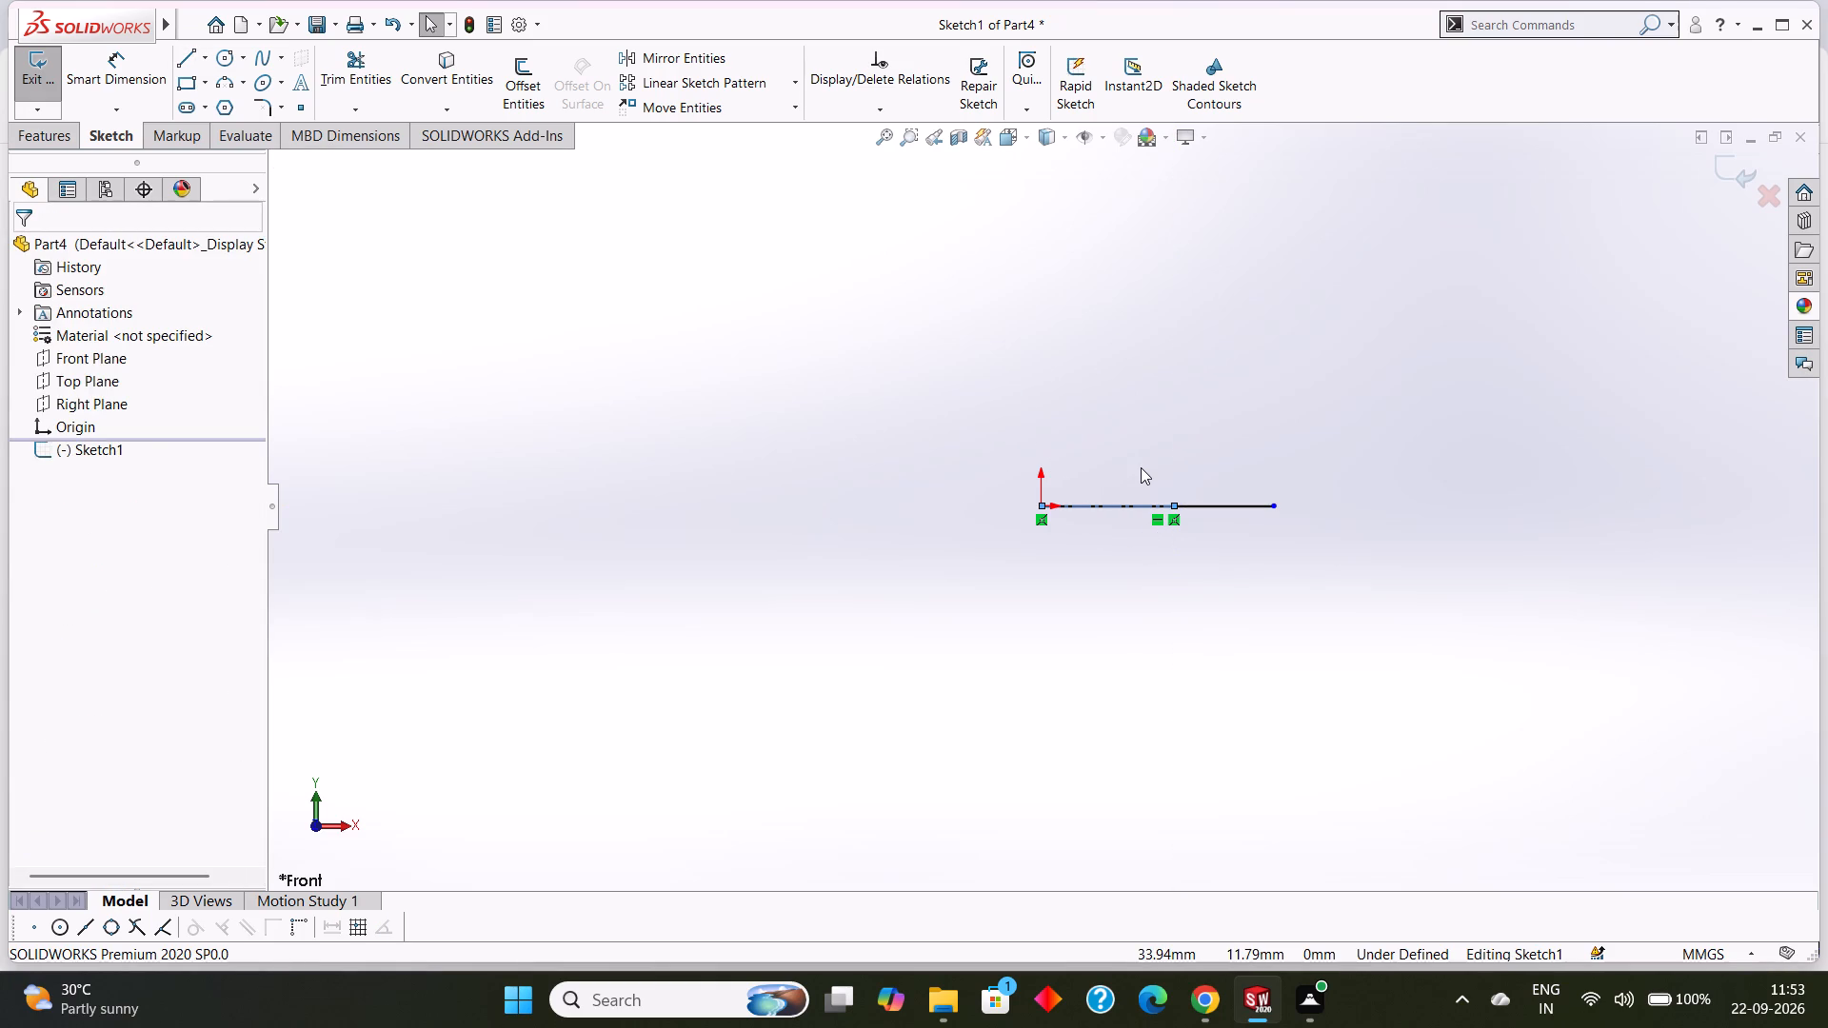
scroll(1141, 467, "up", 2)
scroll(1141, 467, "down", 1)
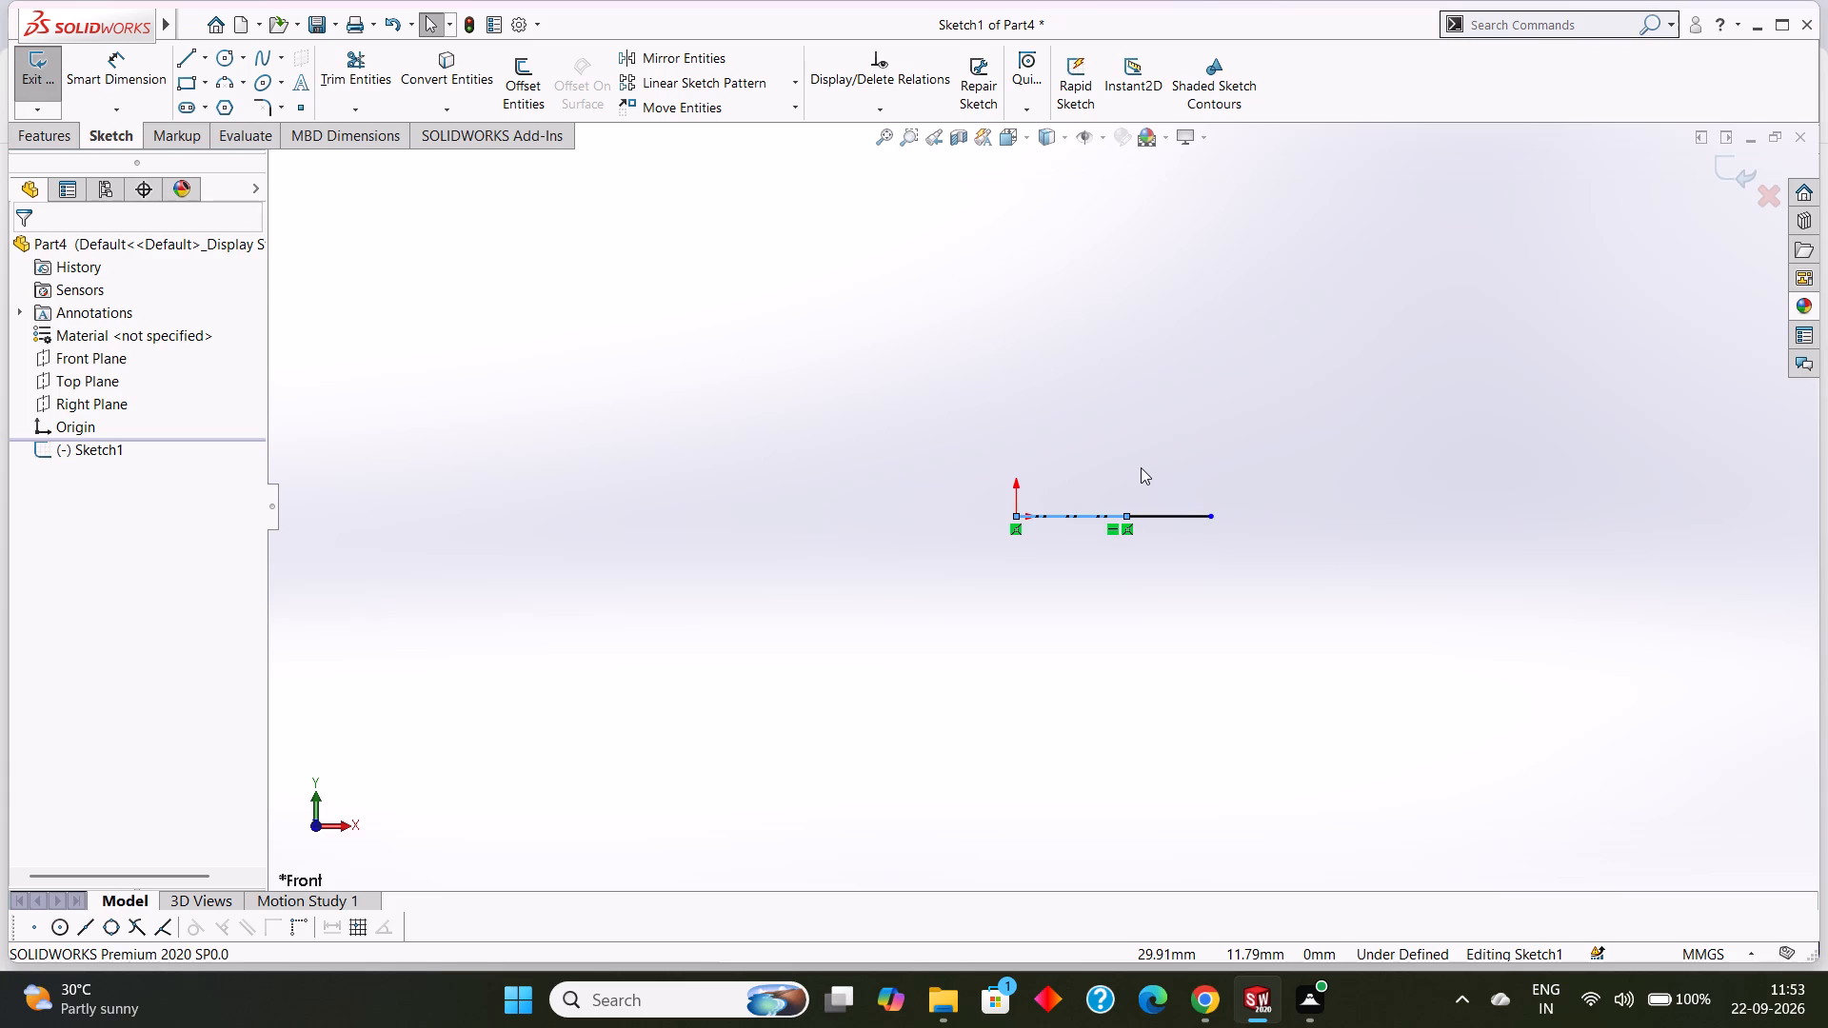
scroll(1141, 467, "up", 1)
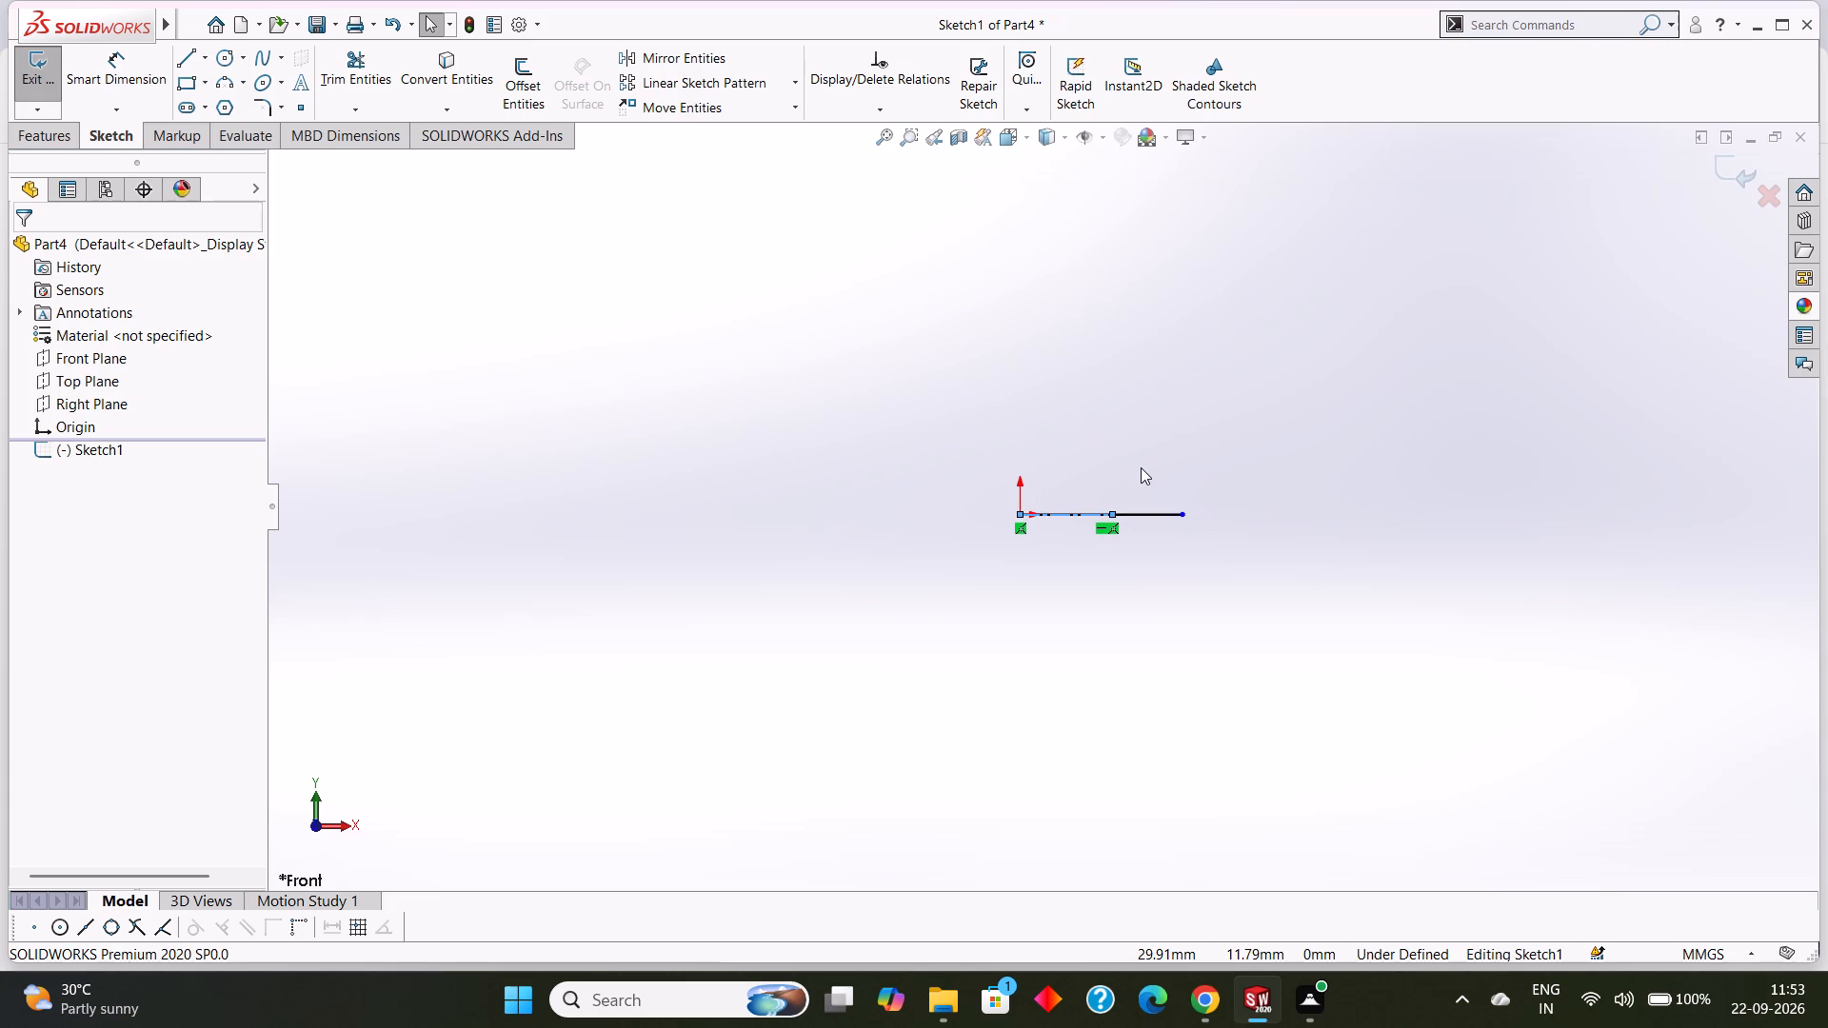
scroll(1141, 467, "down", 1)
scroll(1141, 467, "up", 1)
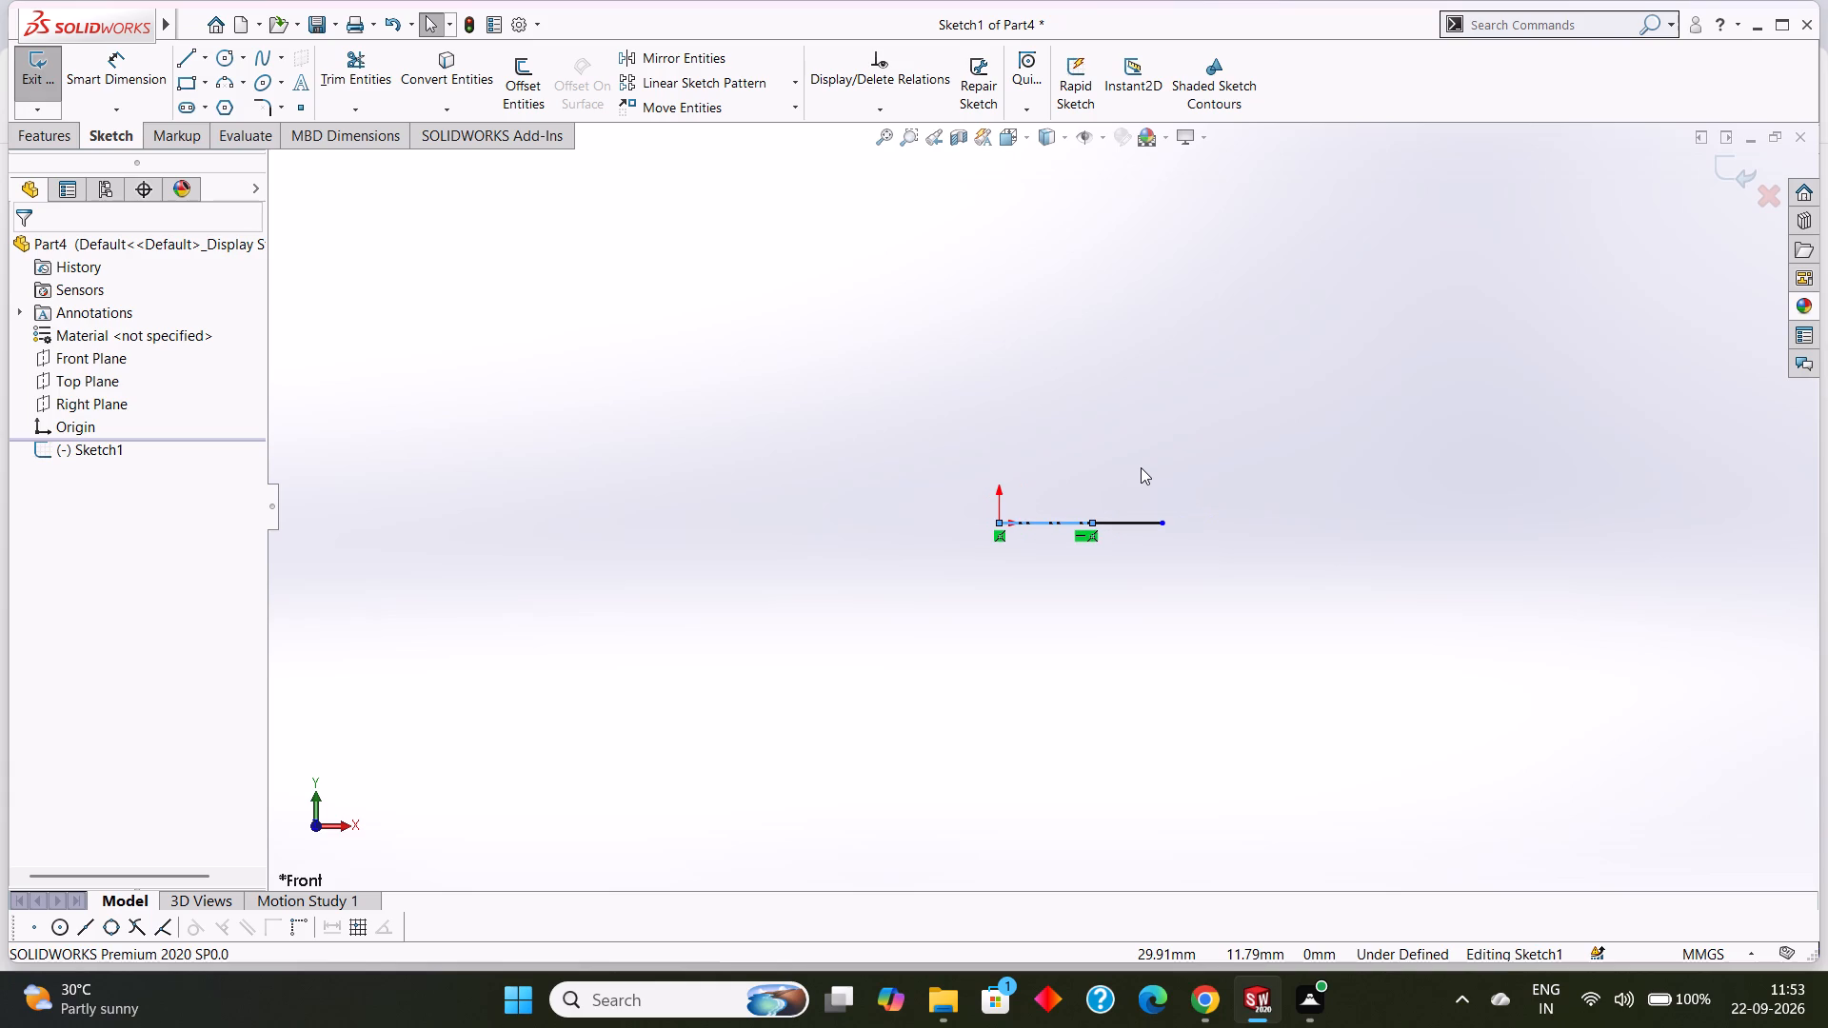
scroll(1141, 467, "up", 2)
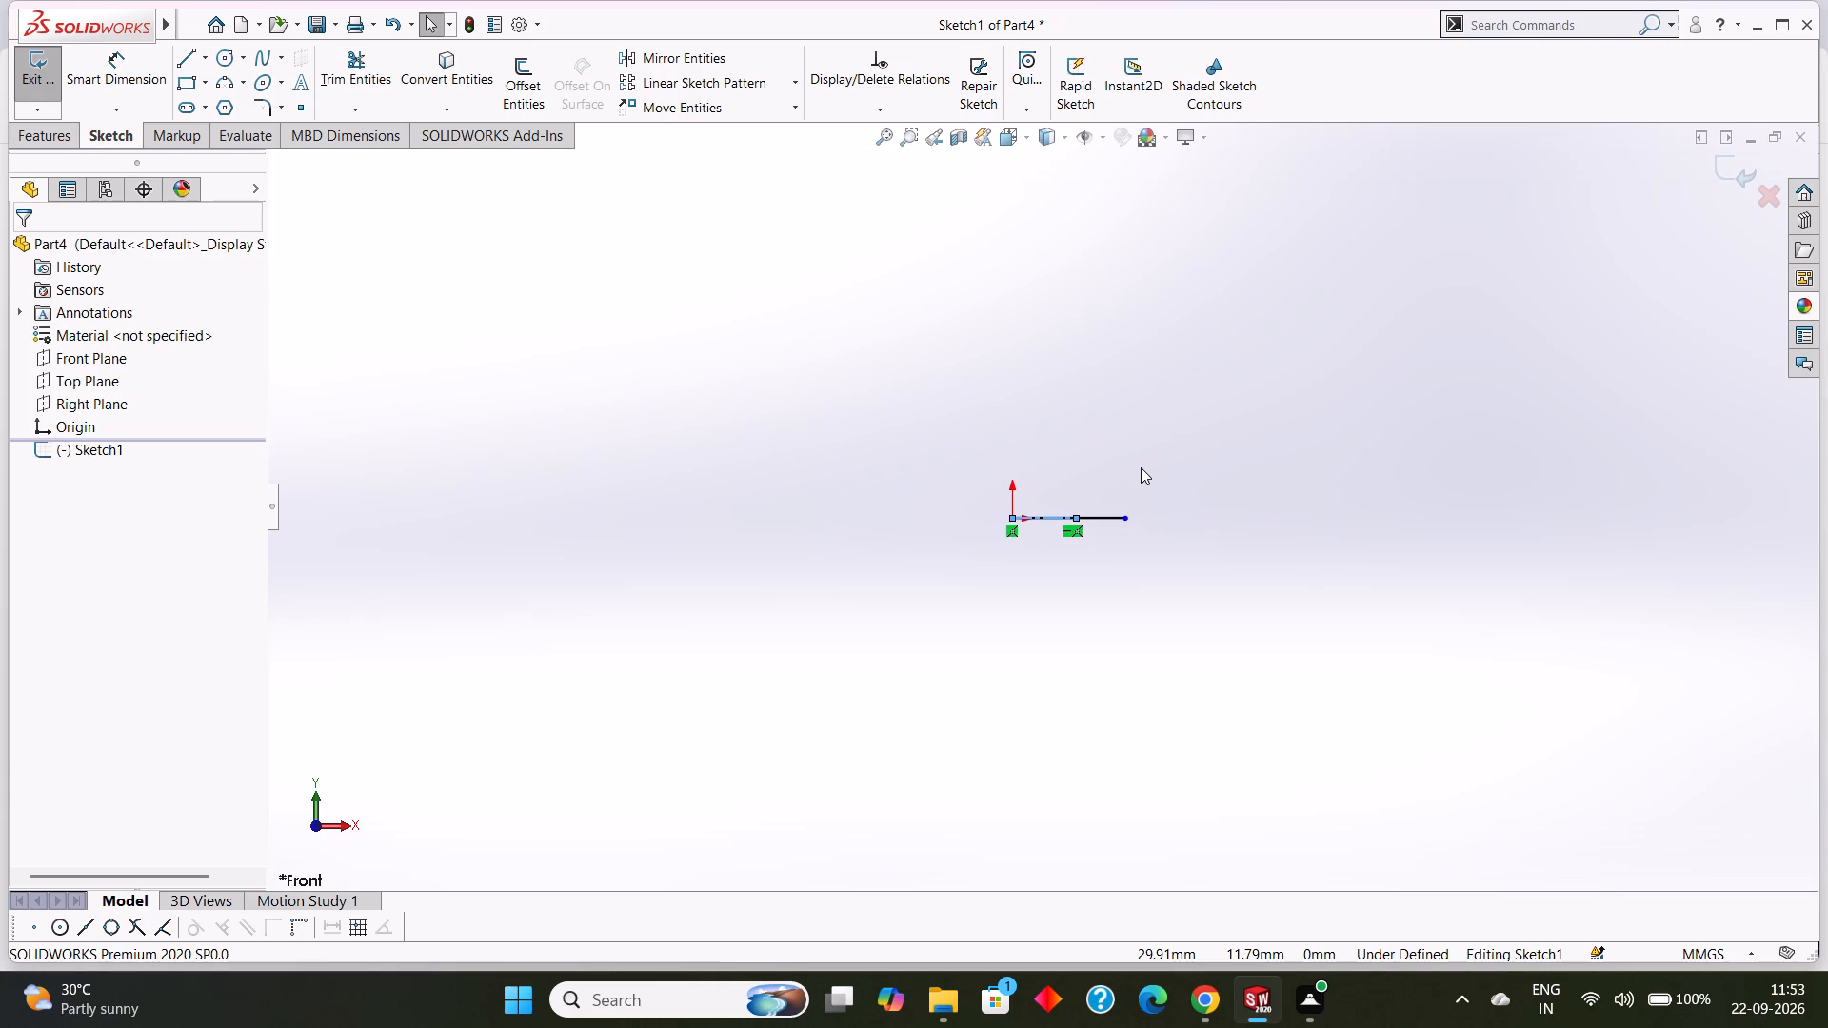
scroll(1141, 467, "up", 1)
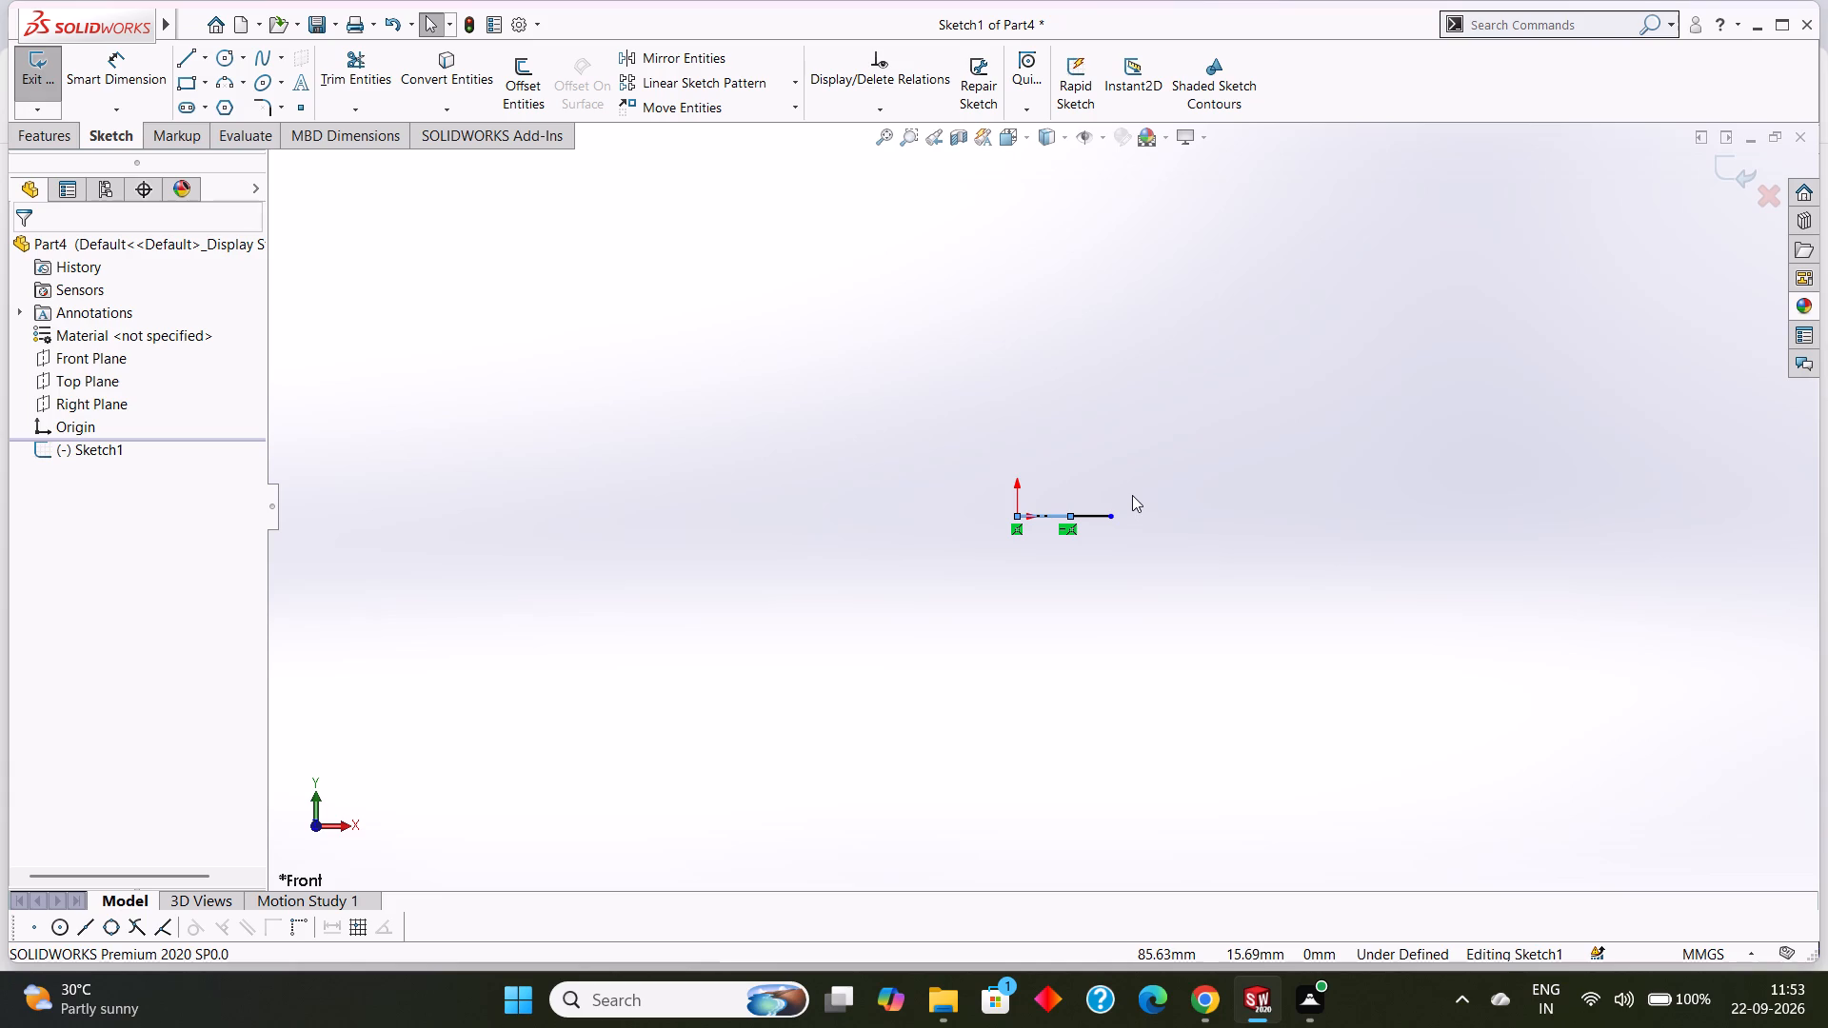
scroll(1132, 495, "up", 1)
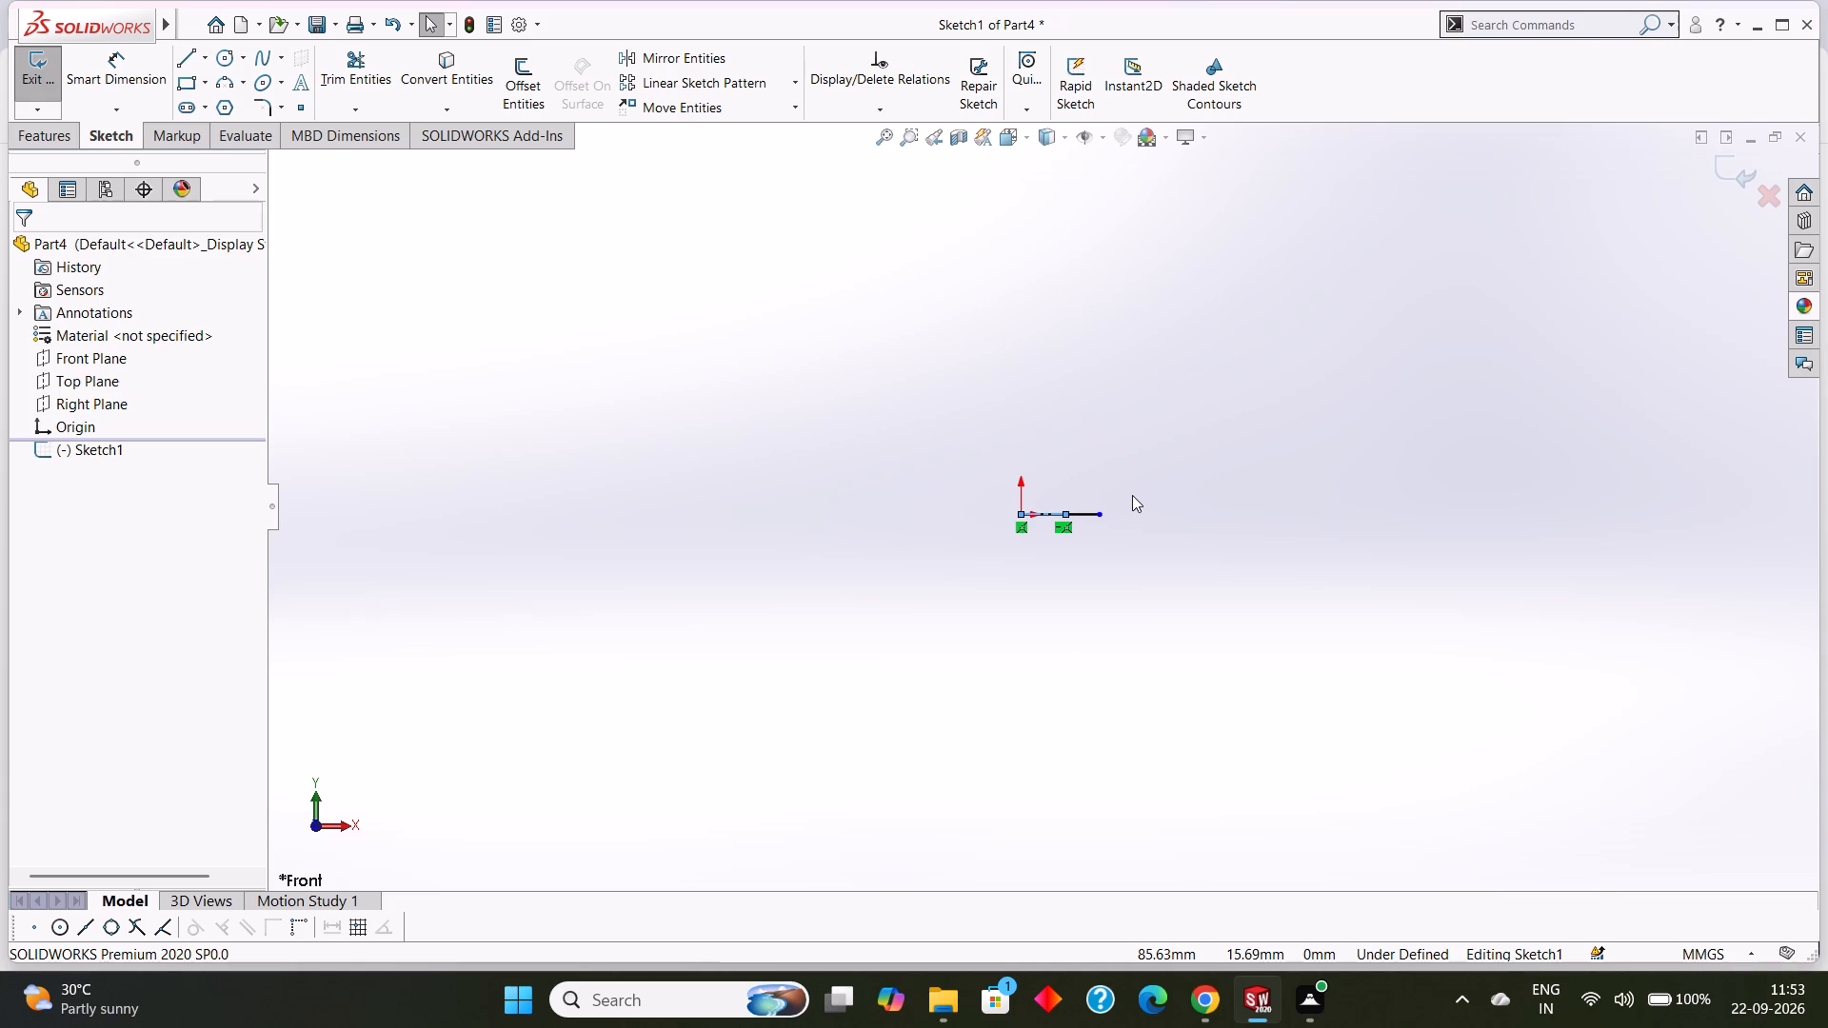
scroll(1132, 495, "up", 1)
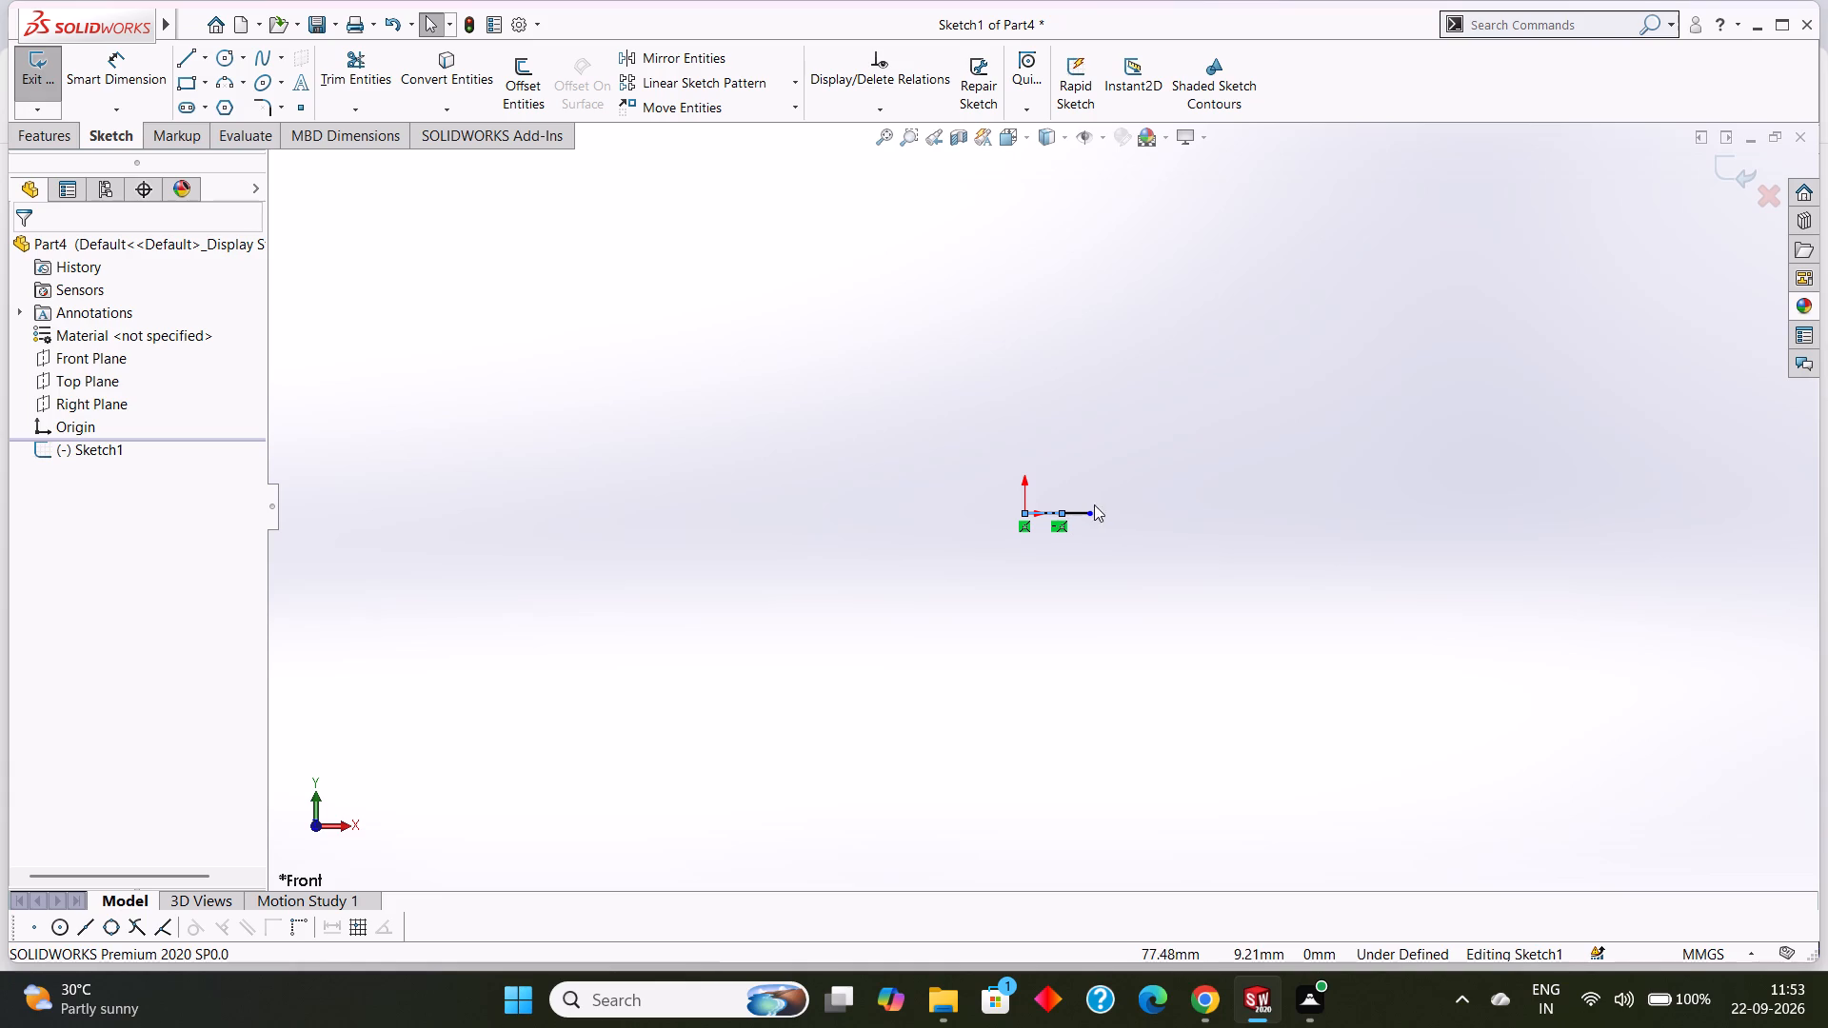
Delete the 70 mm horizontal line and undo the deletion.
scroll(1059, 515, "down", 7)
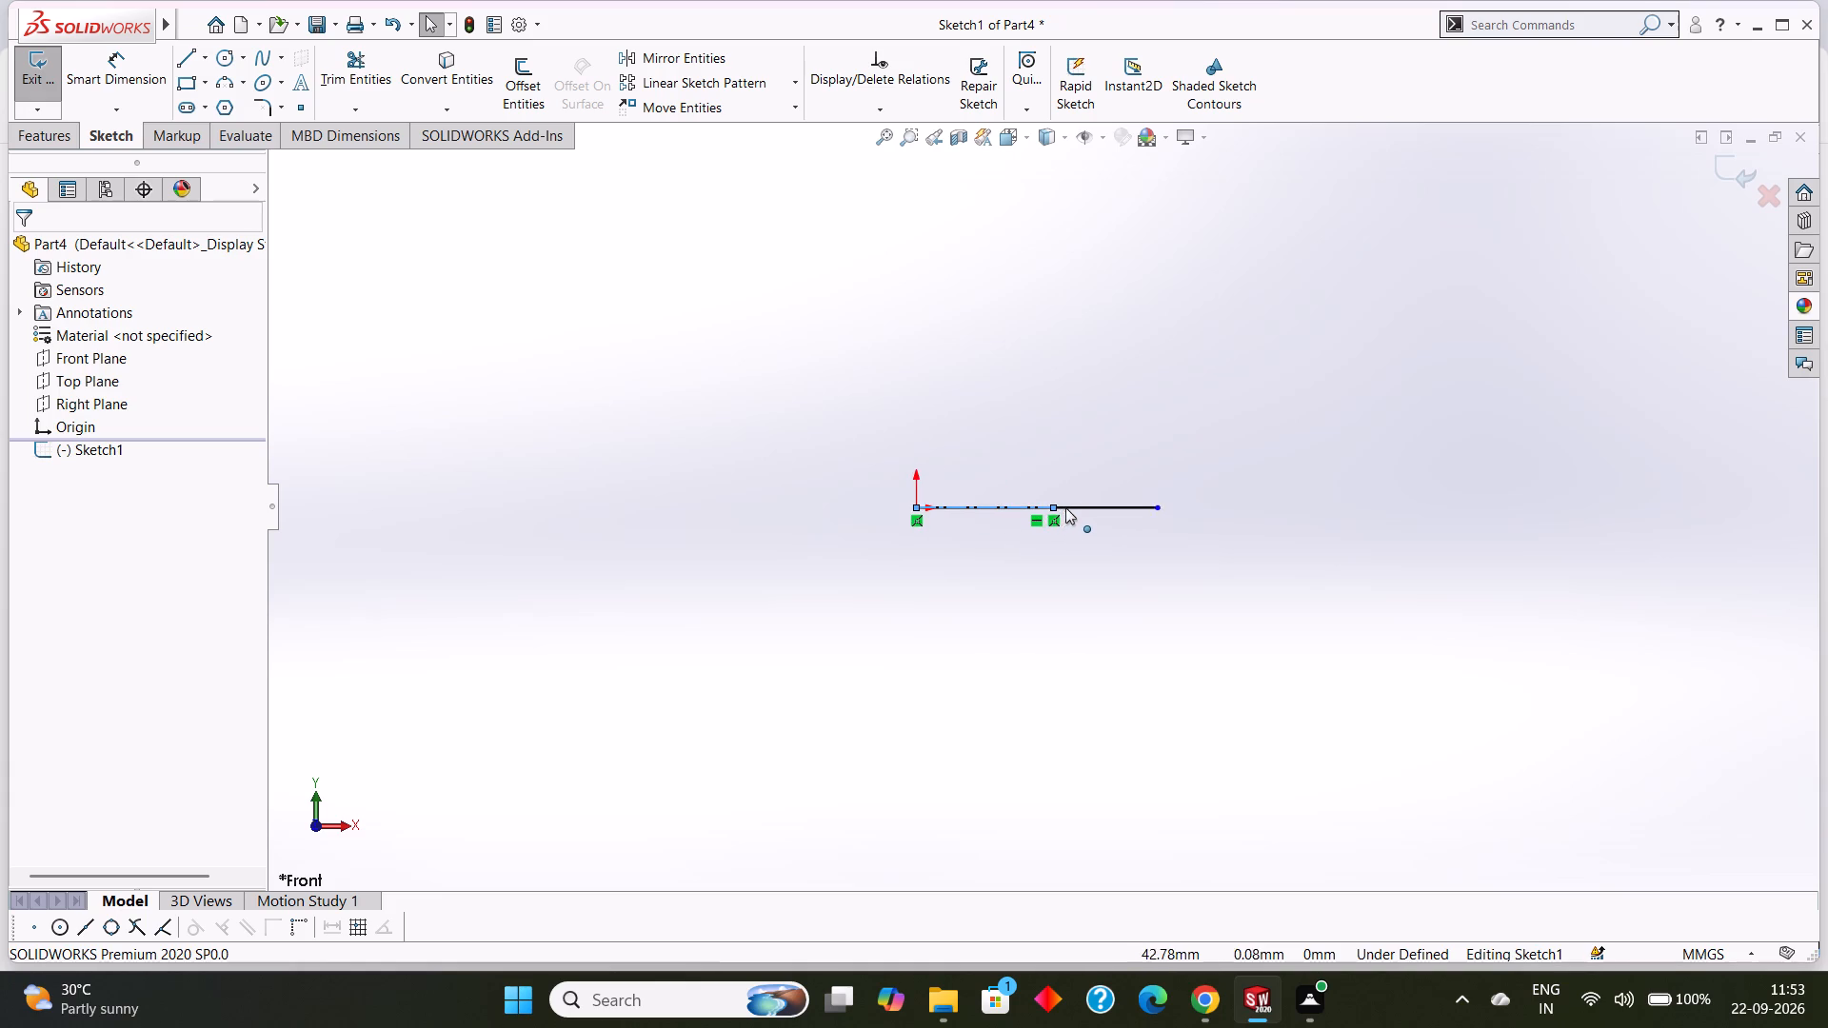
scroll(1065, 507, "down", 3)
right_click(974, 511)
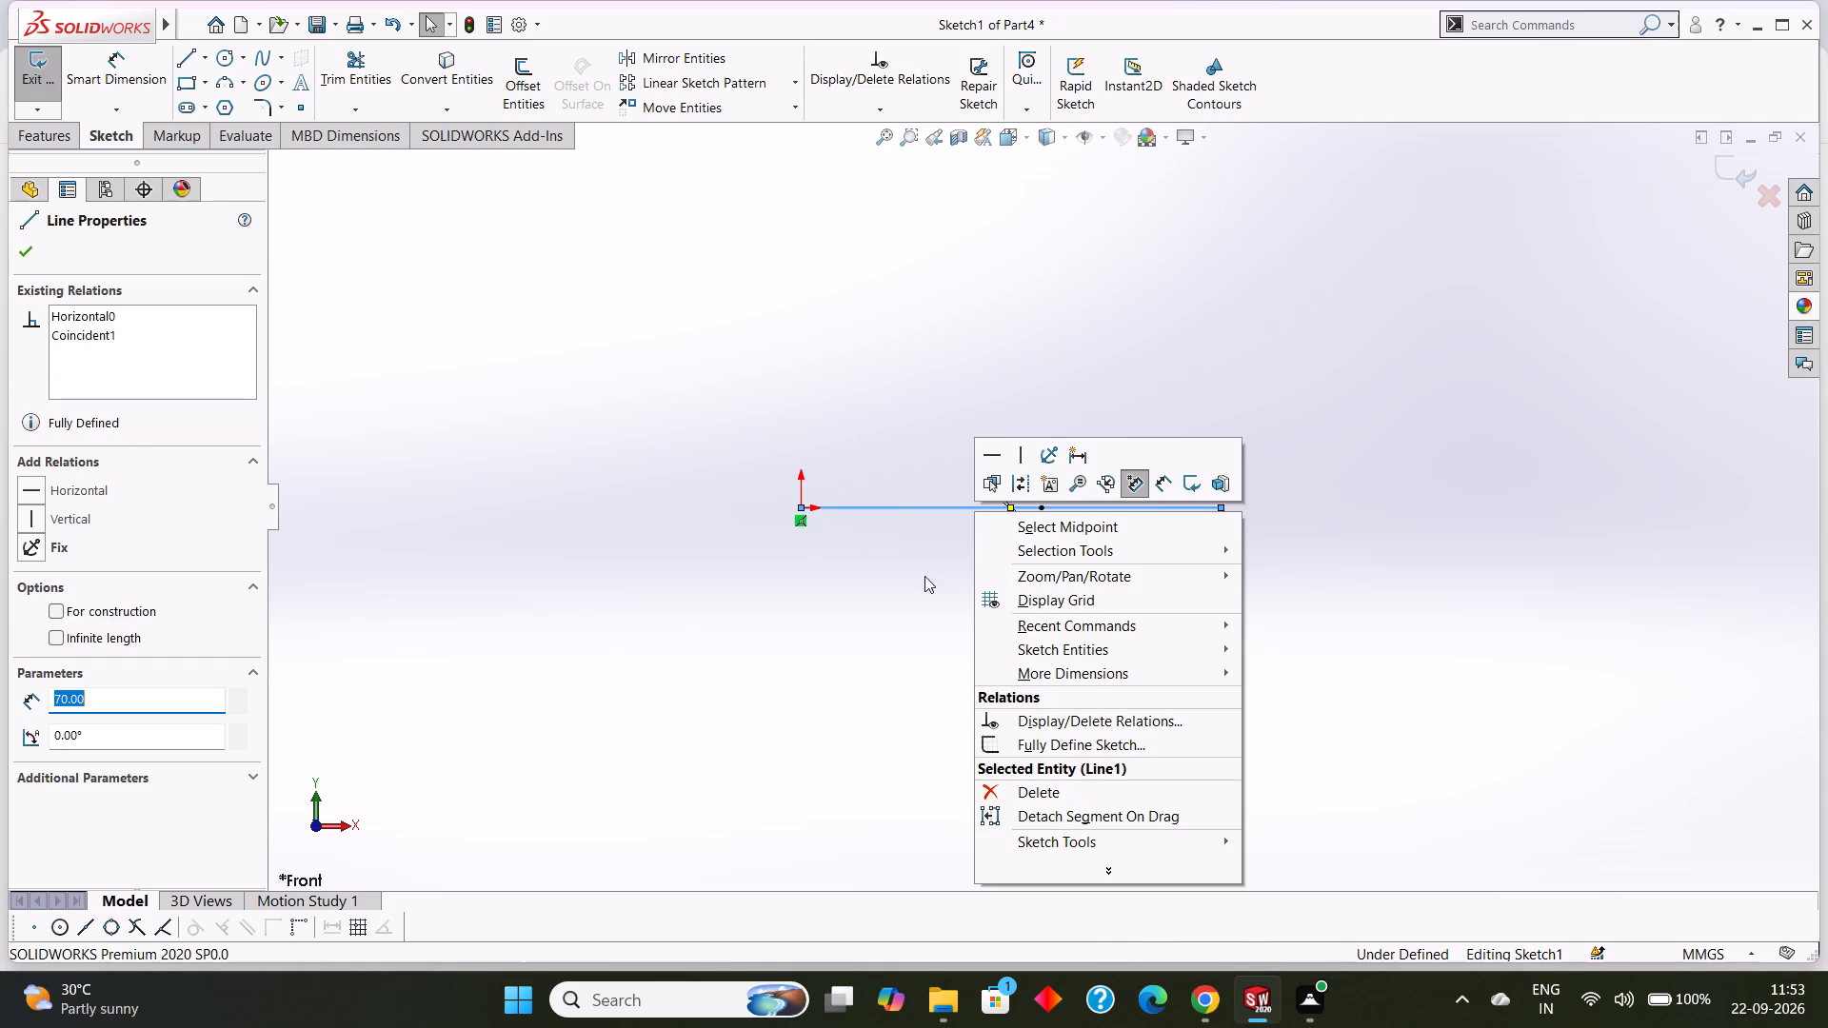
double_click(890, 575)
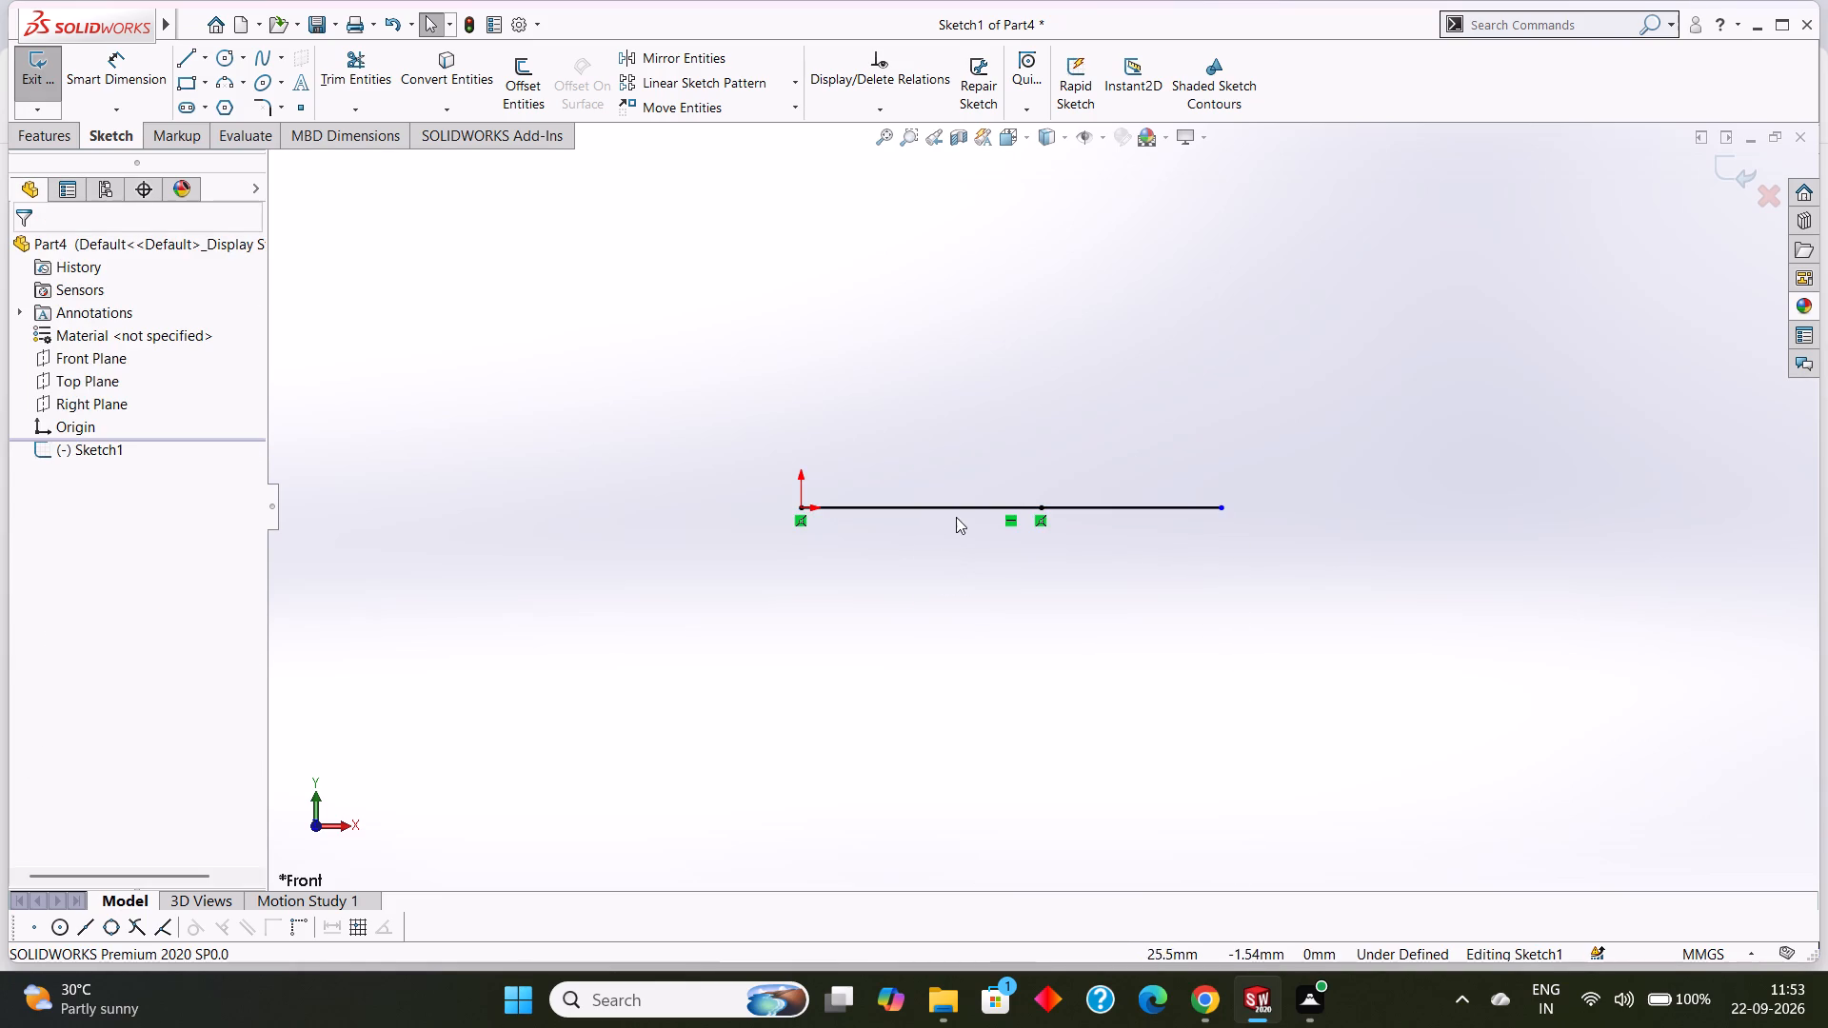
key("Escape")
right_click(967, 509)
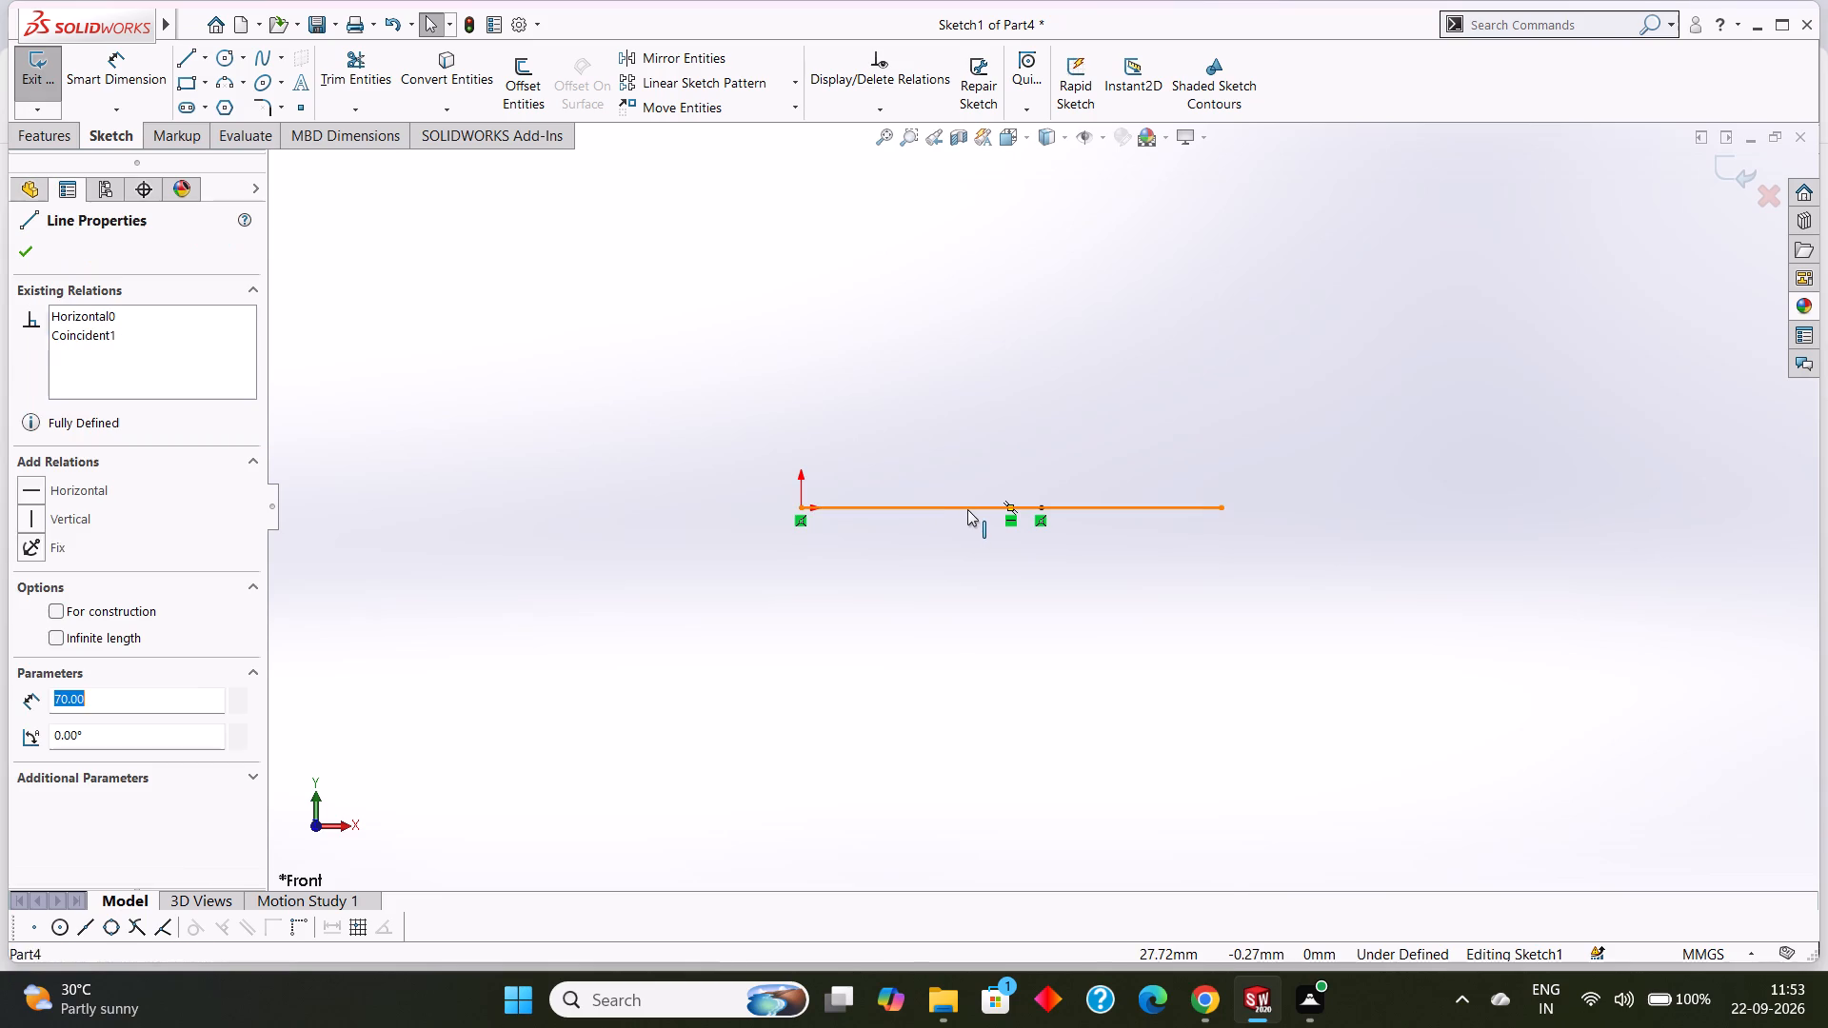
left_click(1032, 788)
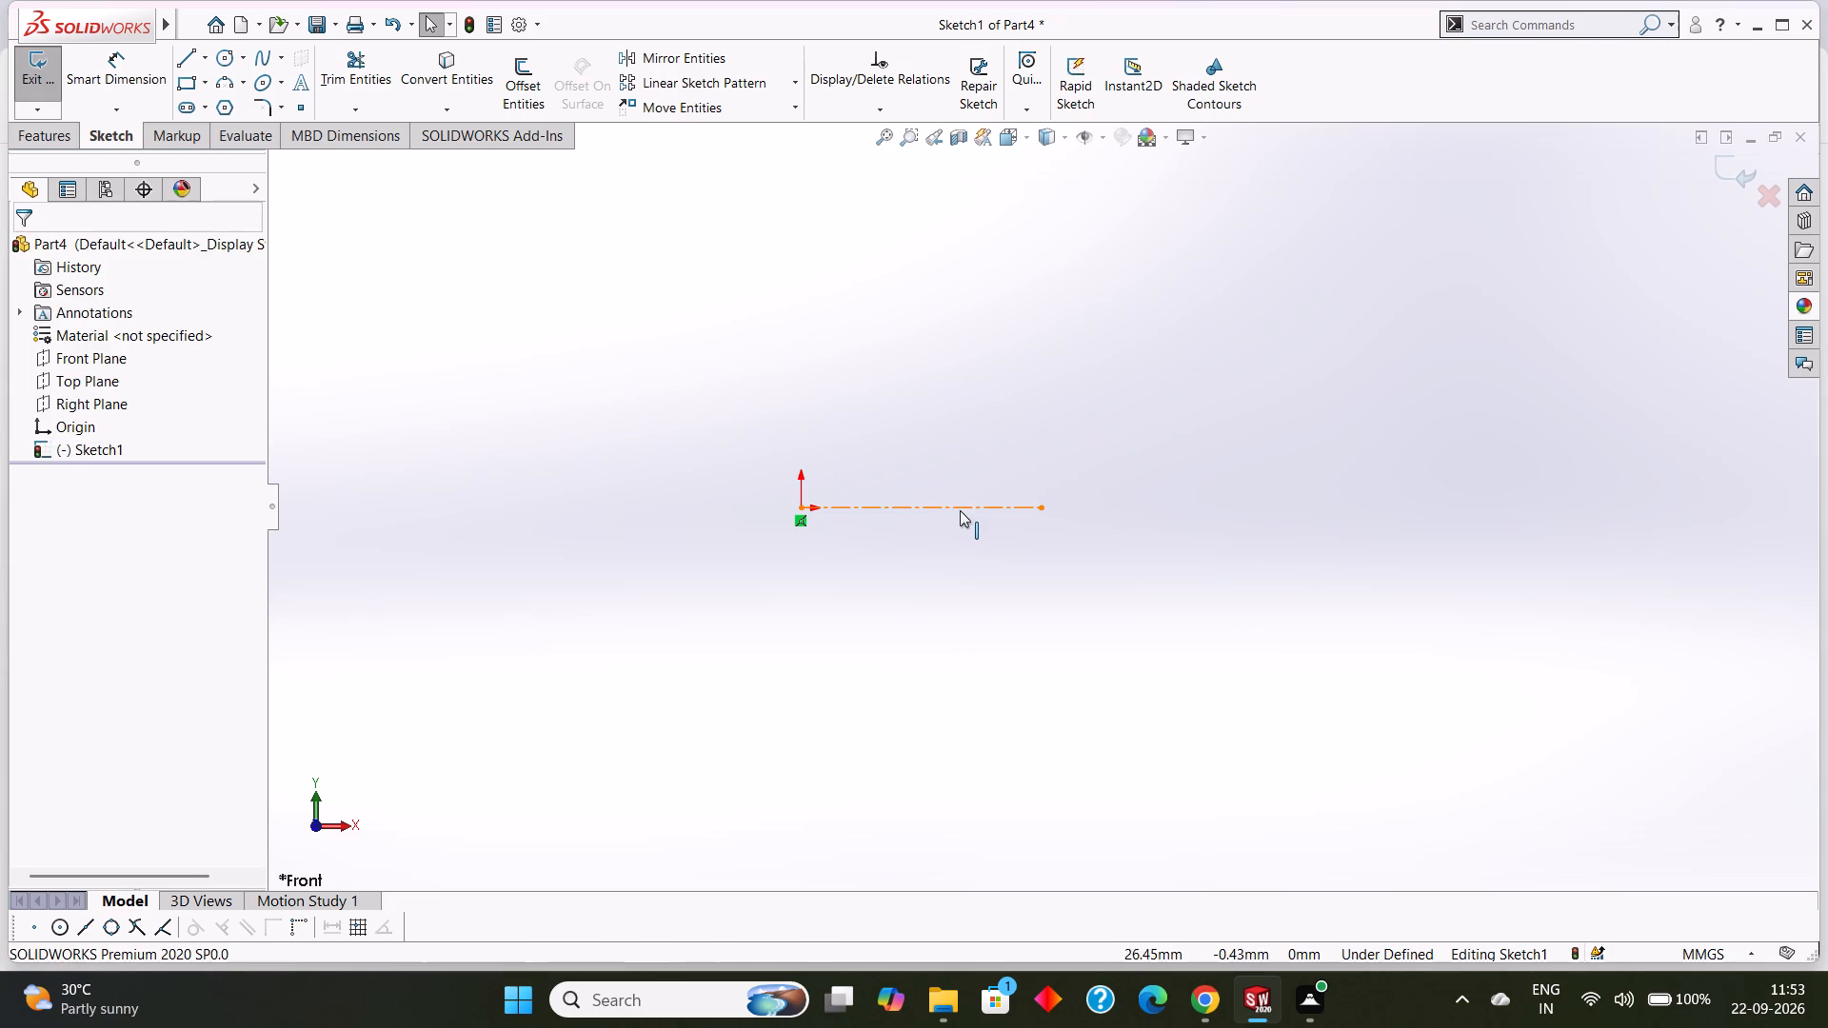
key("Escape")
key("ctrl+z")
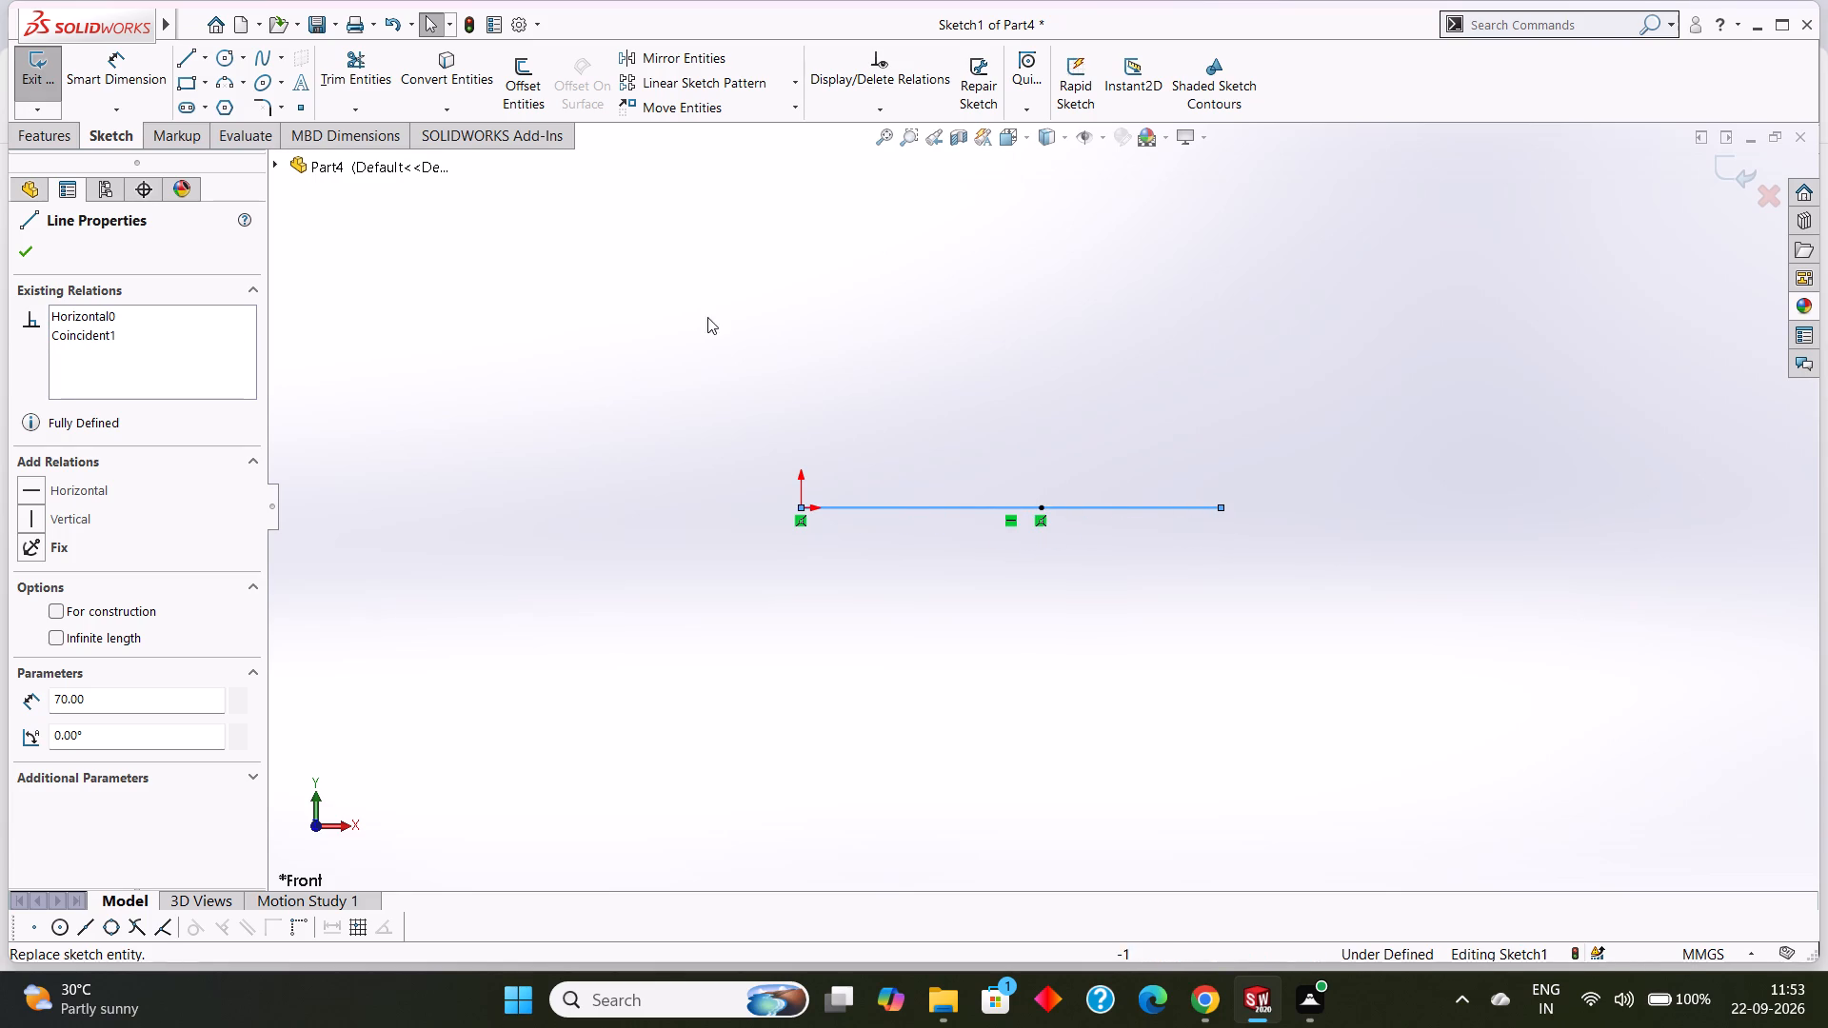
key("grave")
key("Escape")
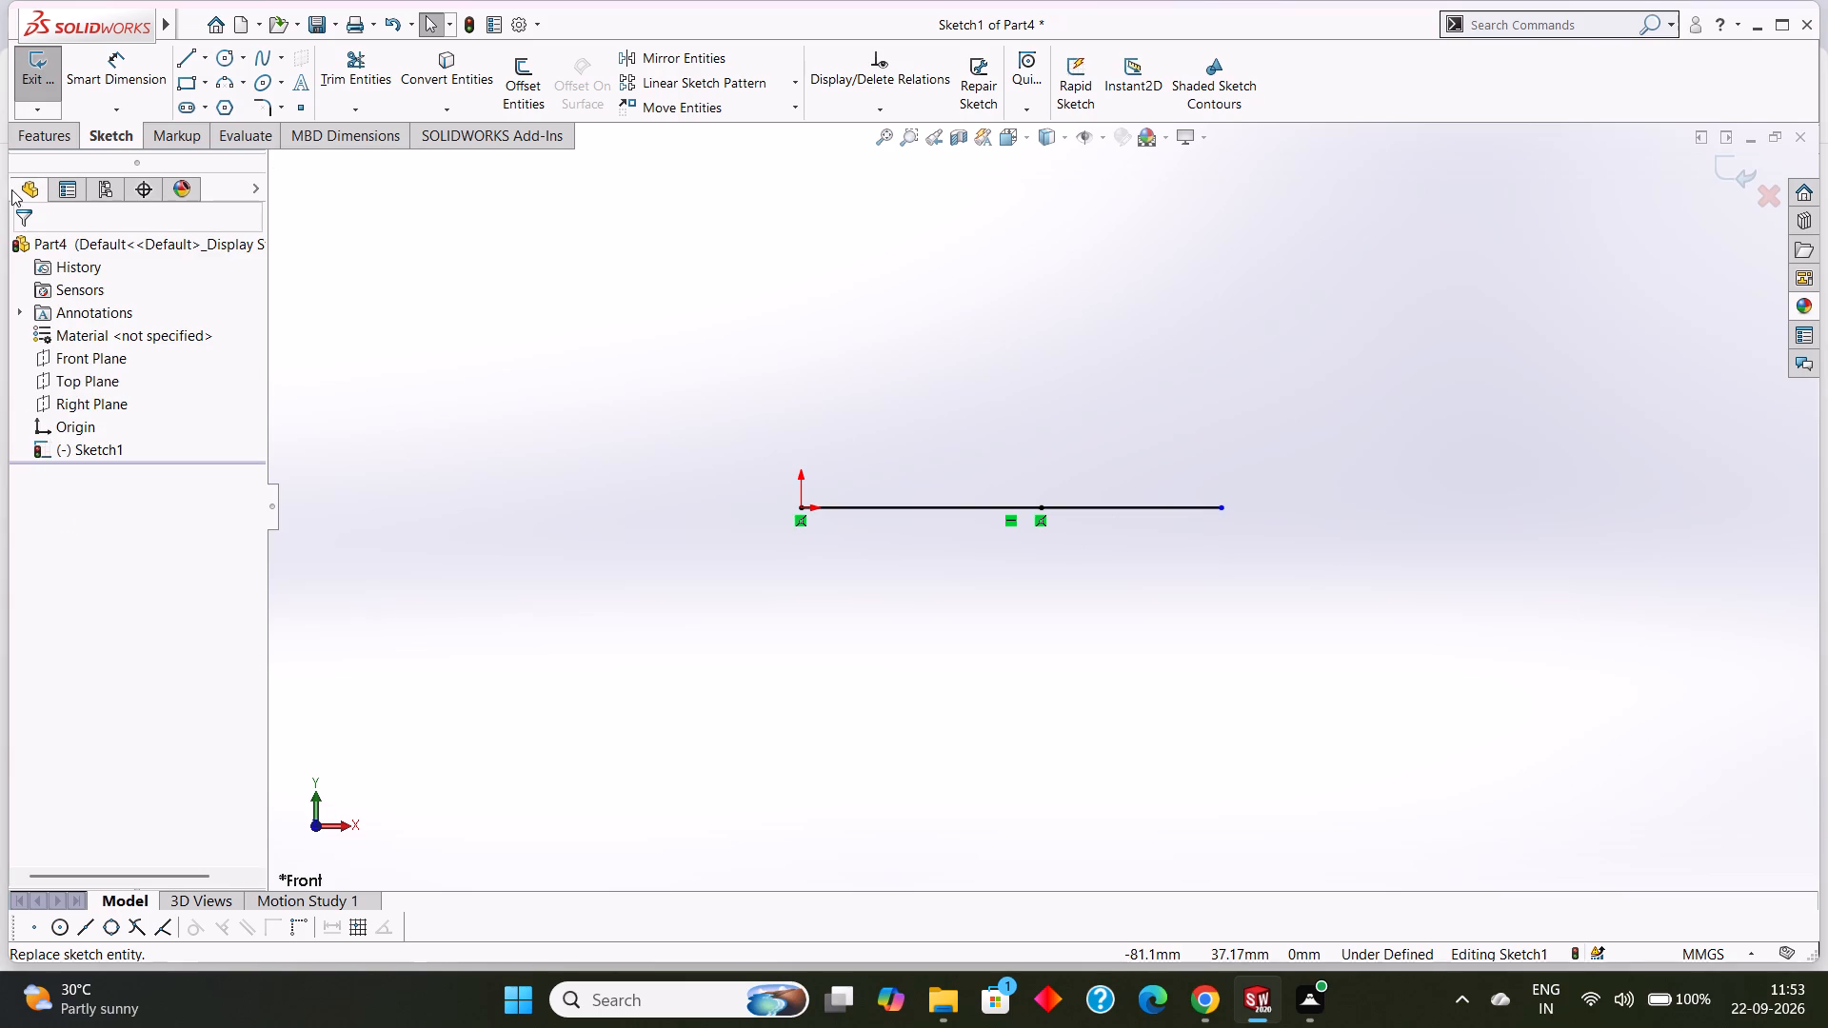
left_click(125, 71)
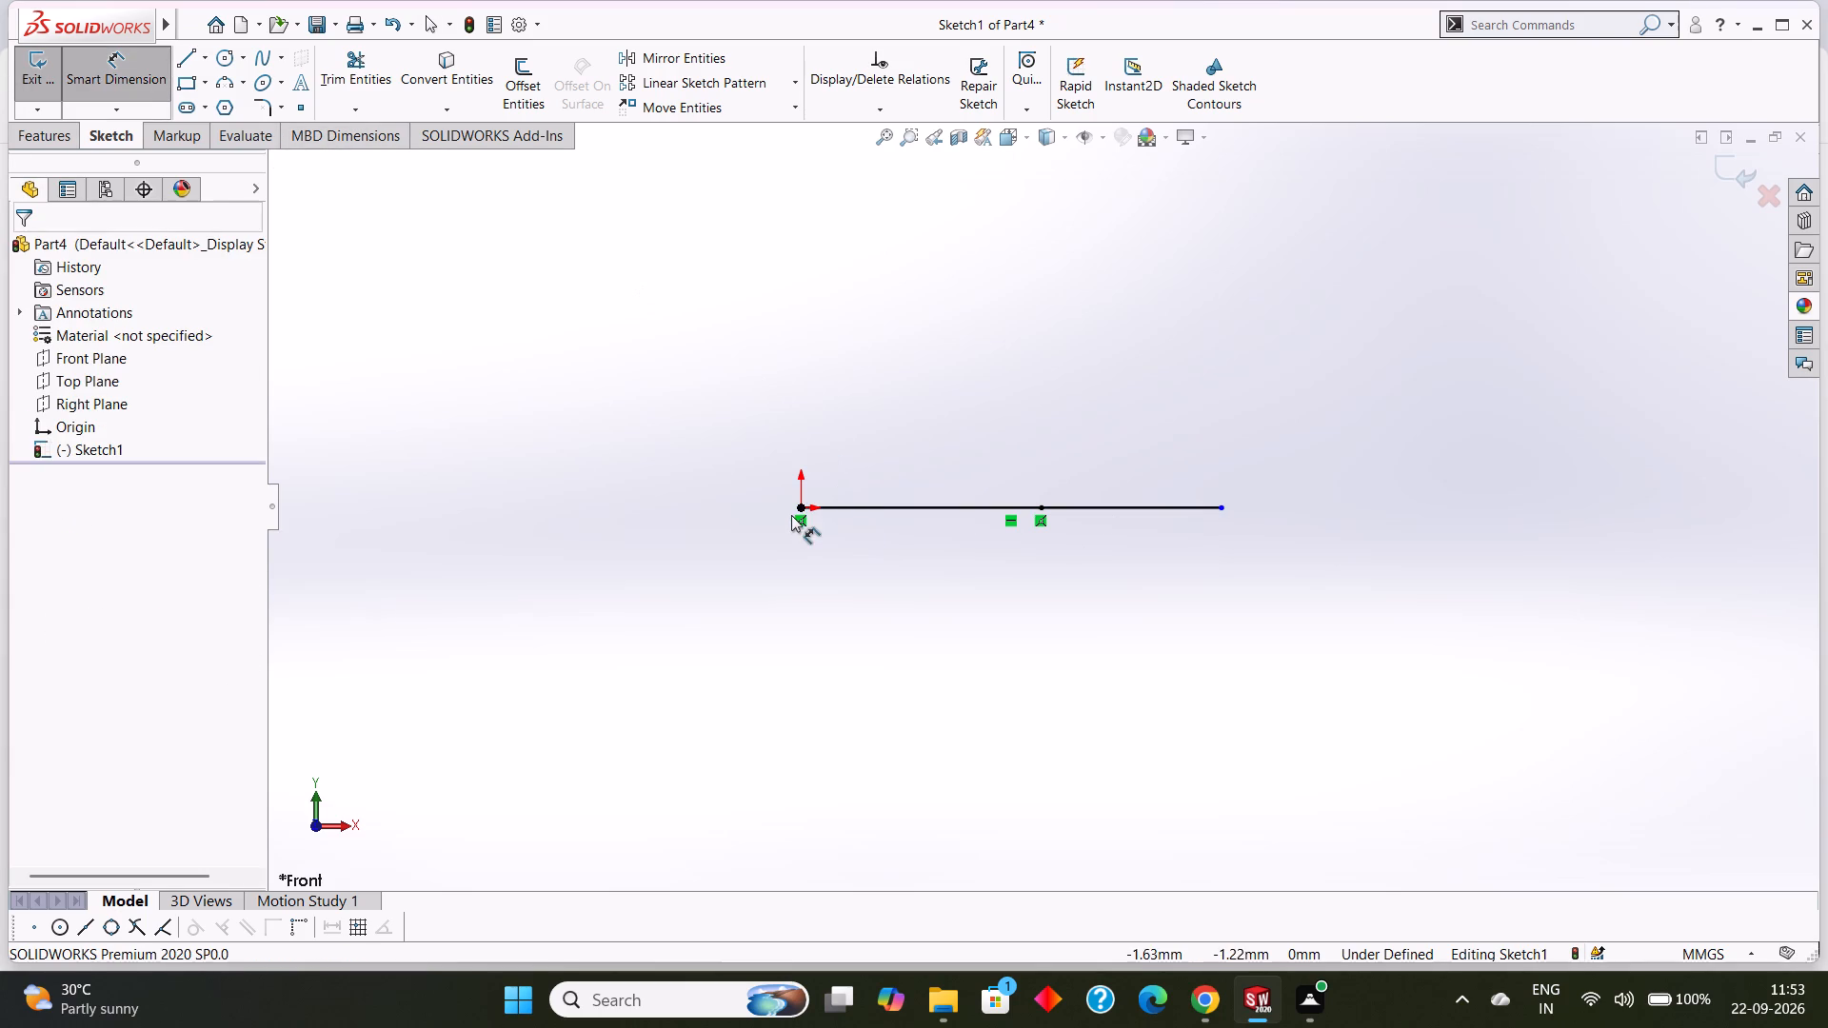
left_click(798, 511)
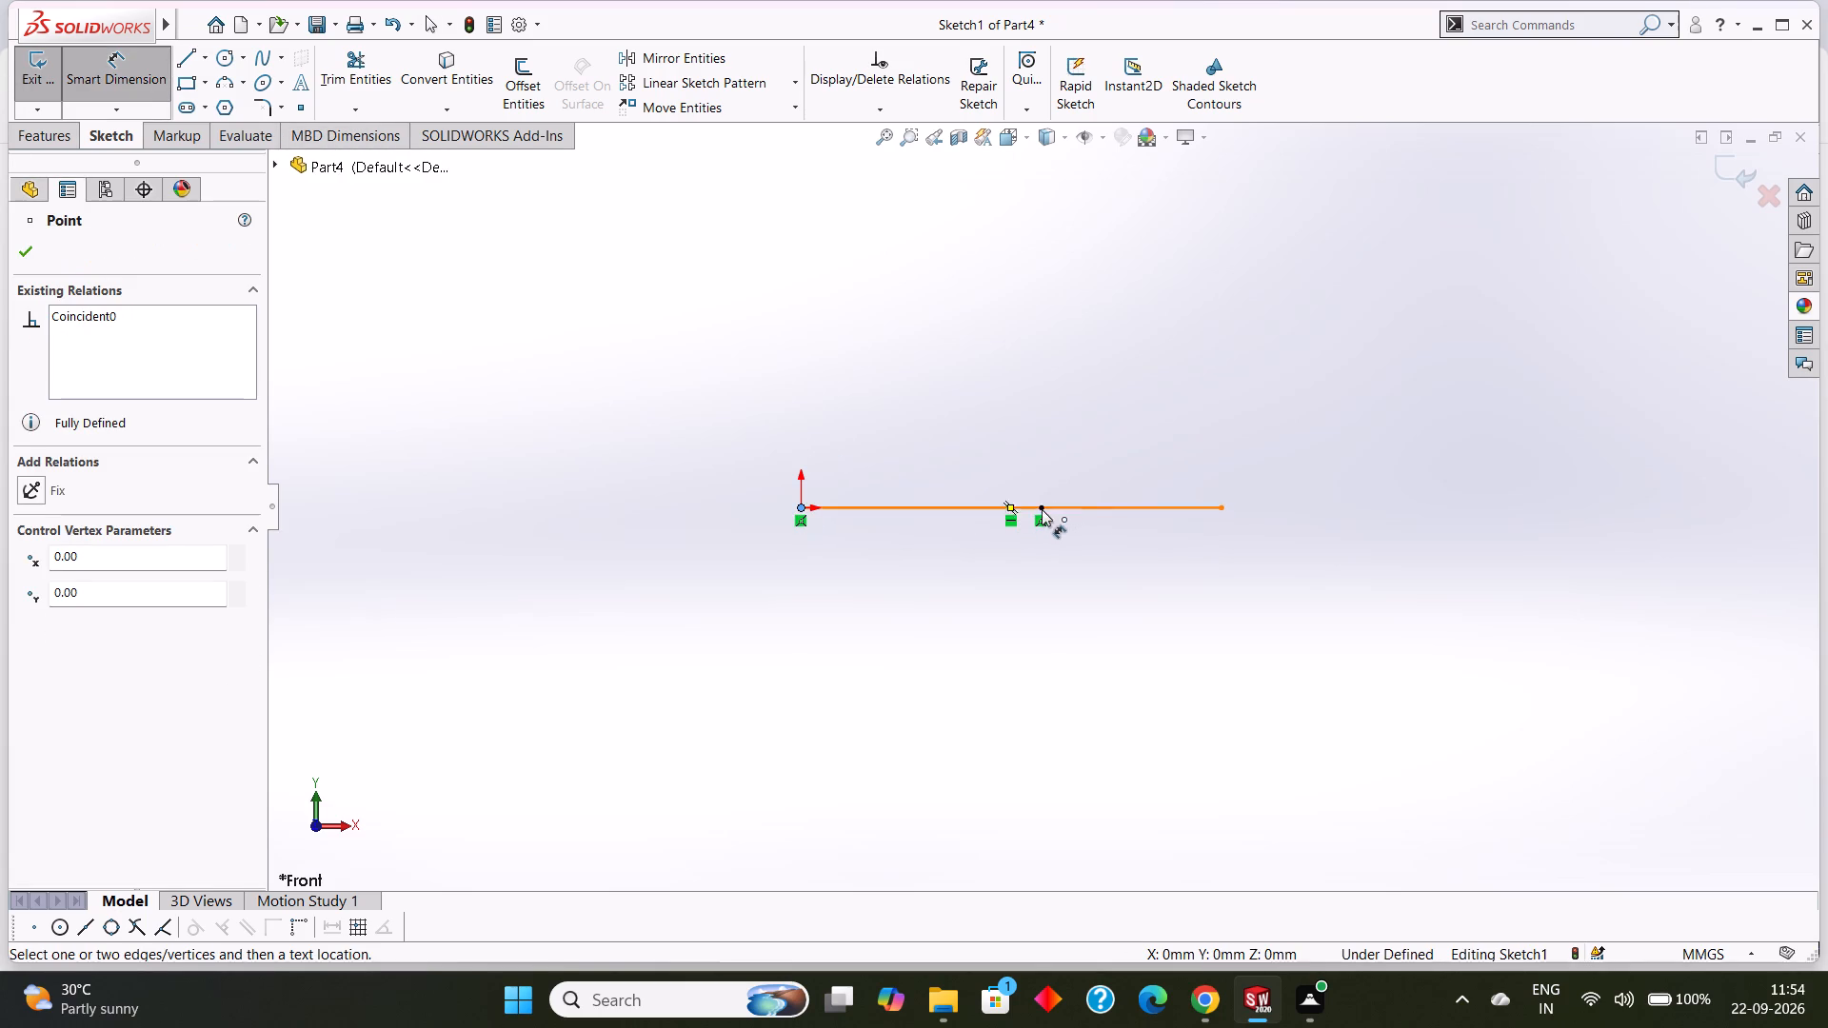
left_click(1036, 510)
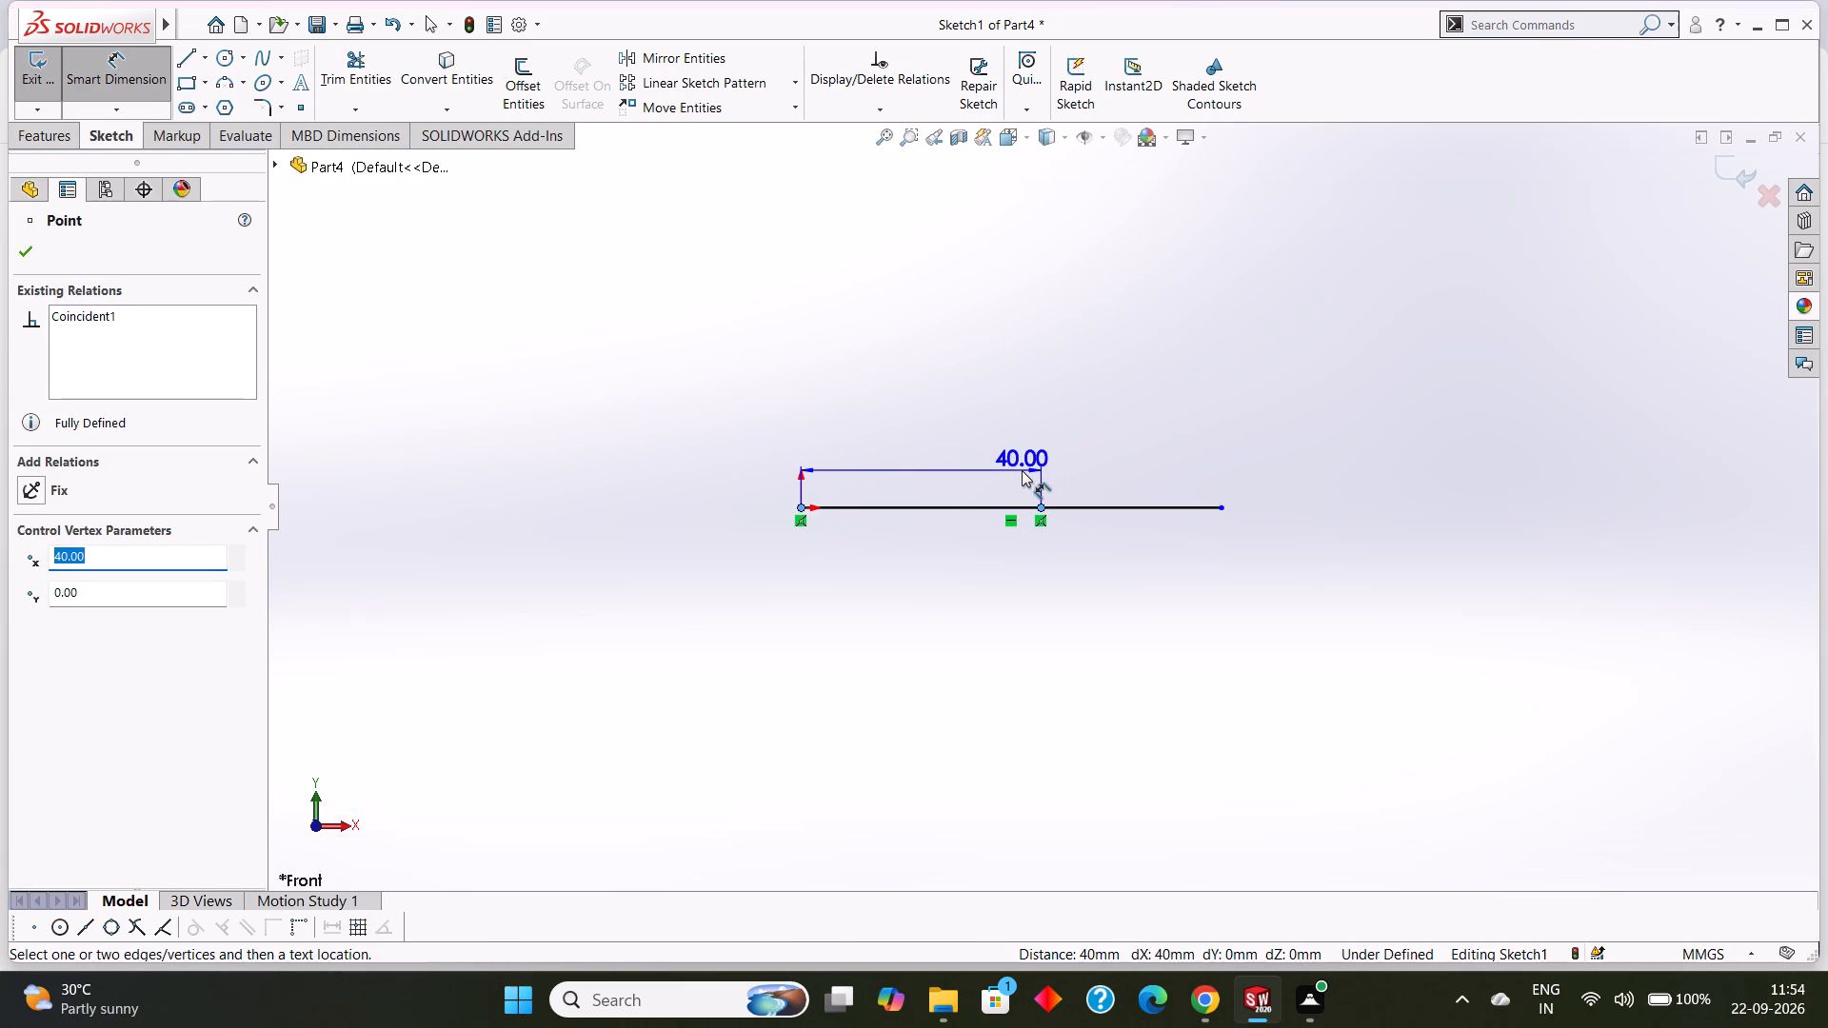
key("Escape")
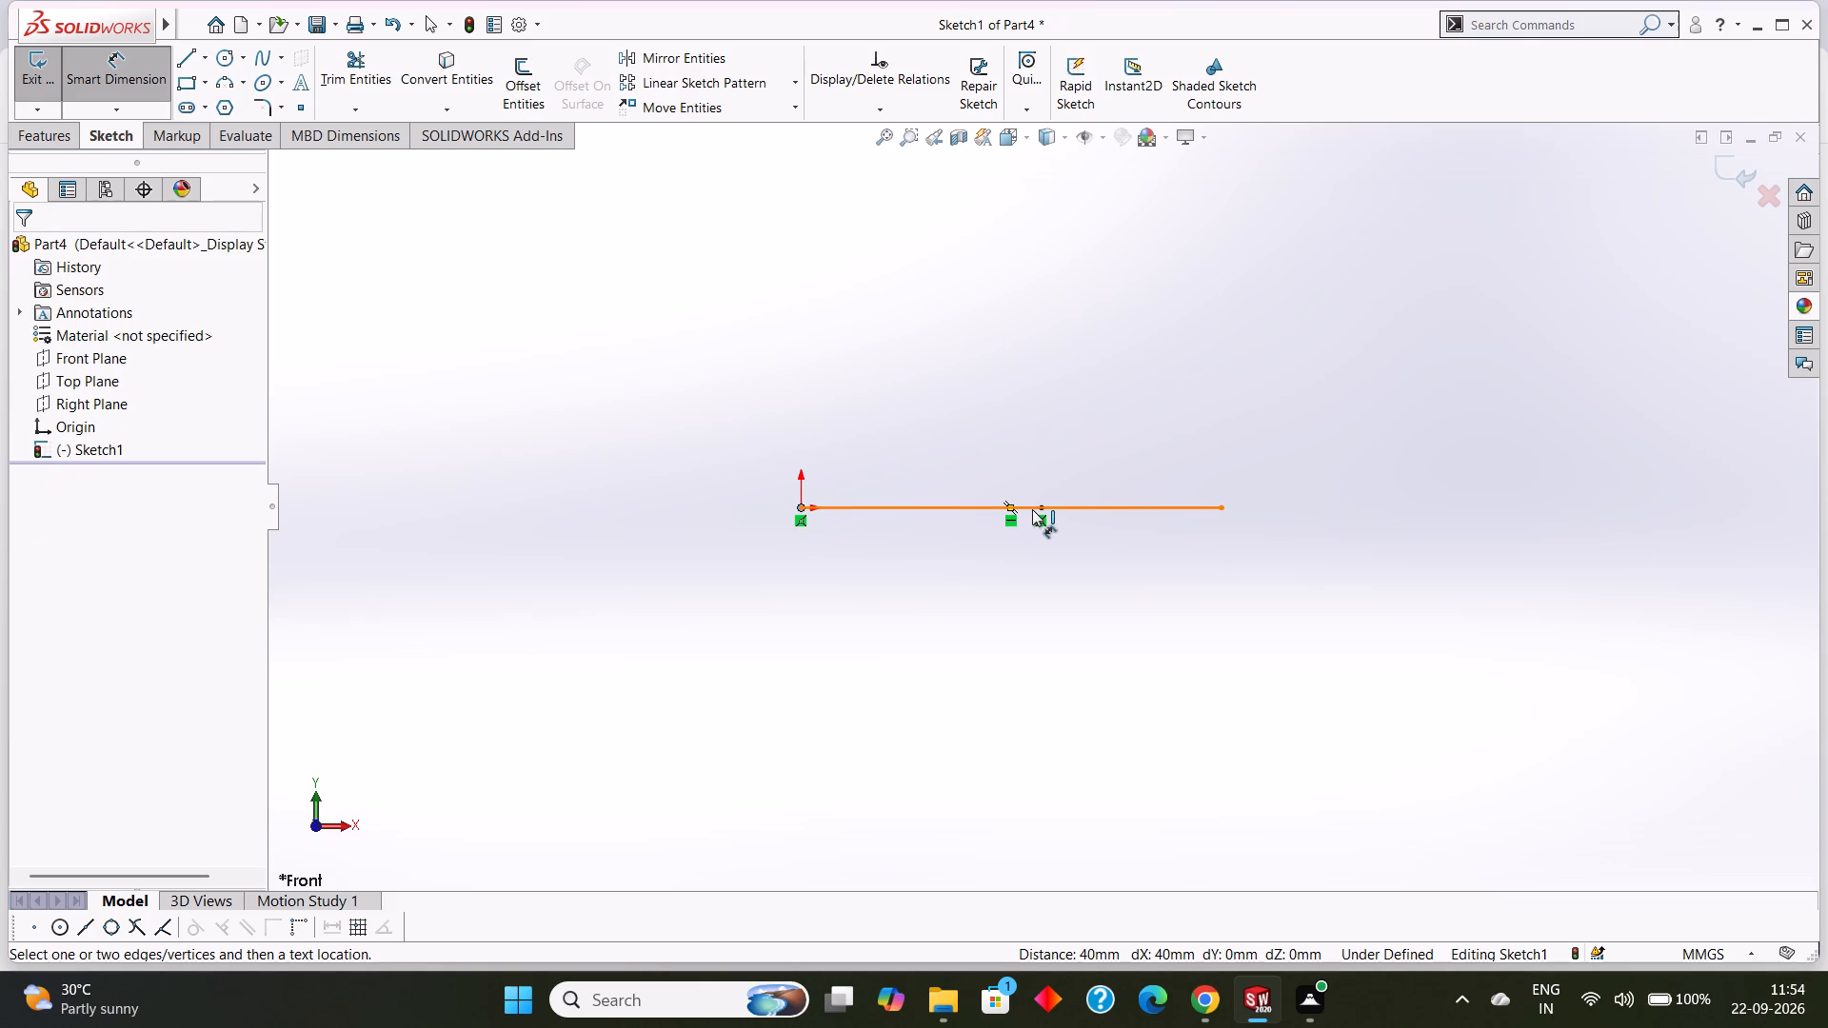
Delete the 70 mm horizontal line and the 40 mm horizontal centerline from the sketch.
right_click(1039, 505)
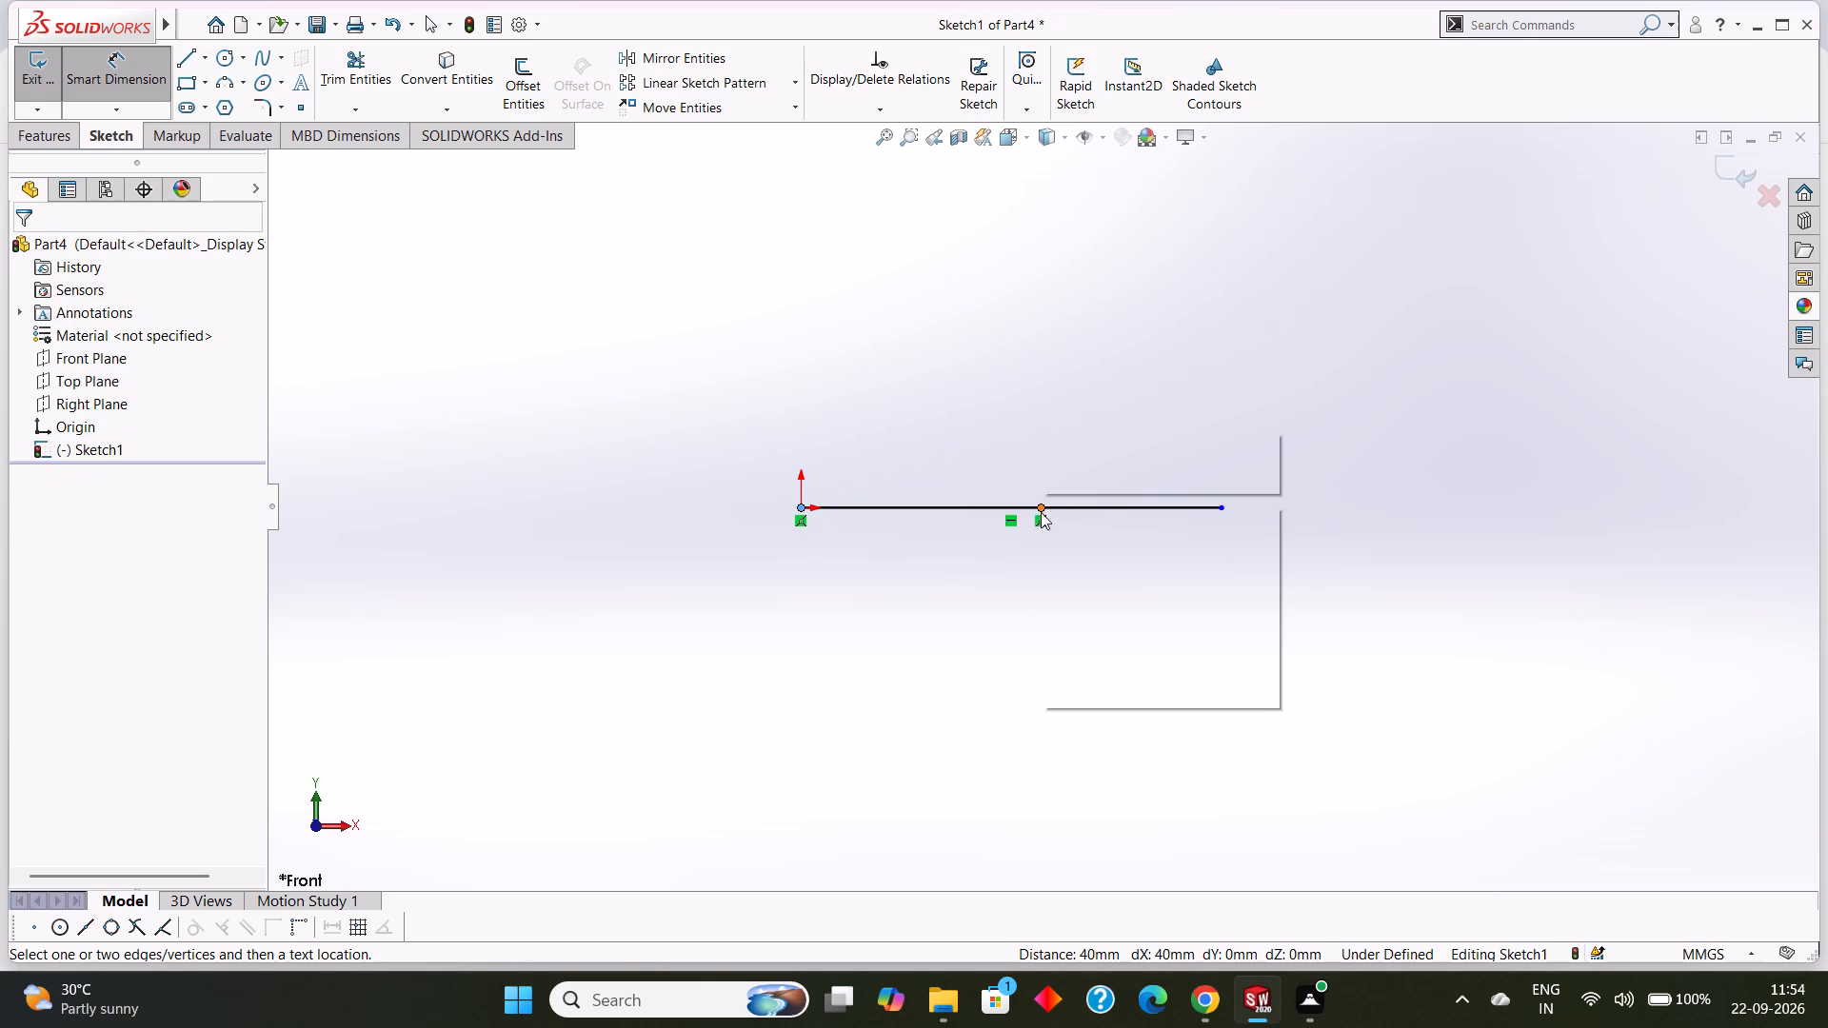
left_click(1103, 570)
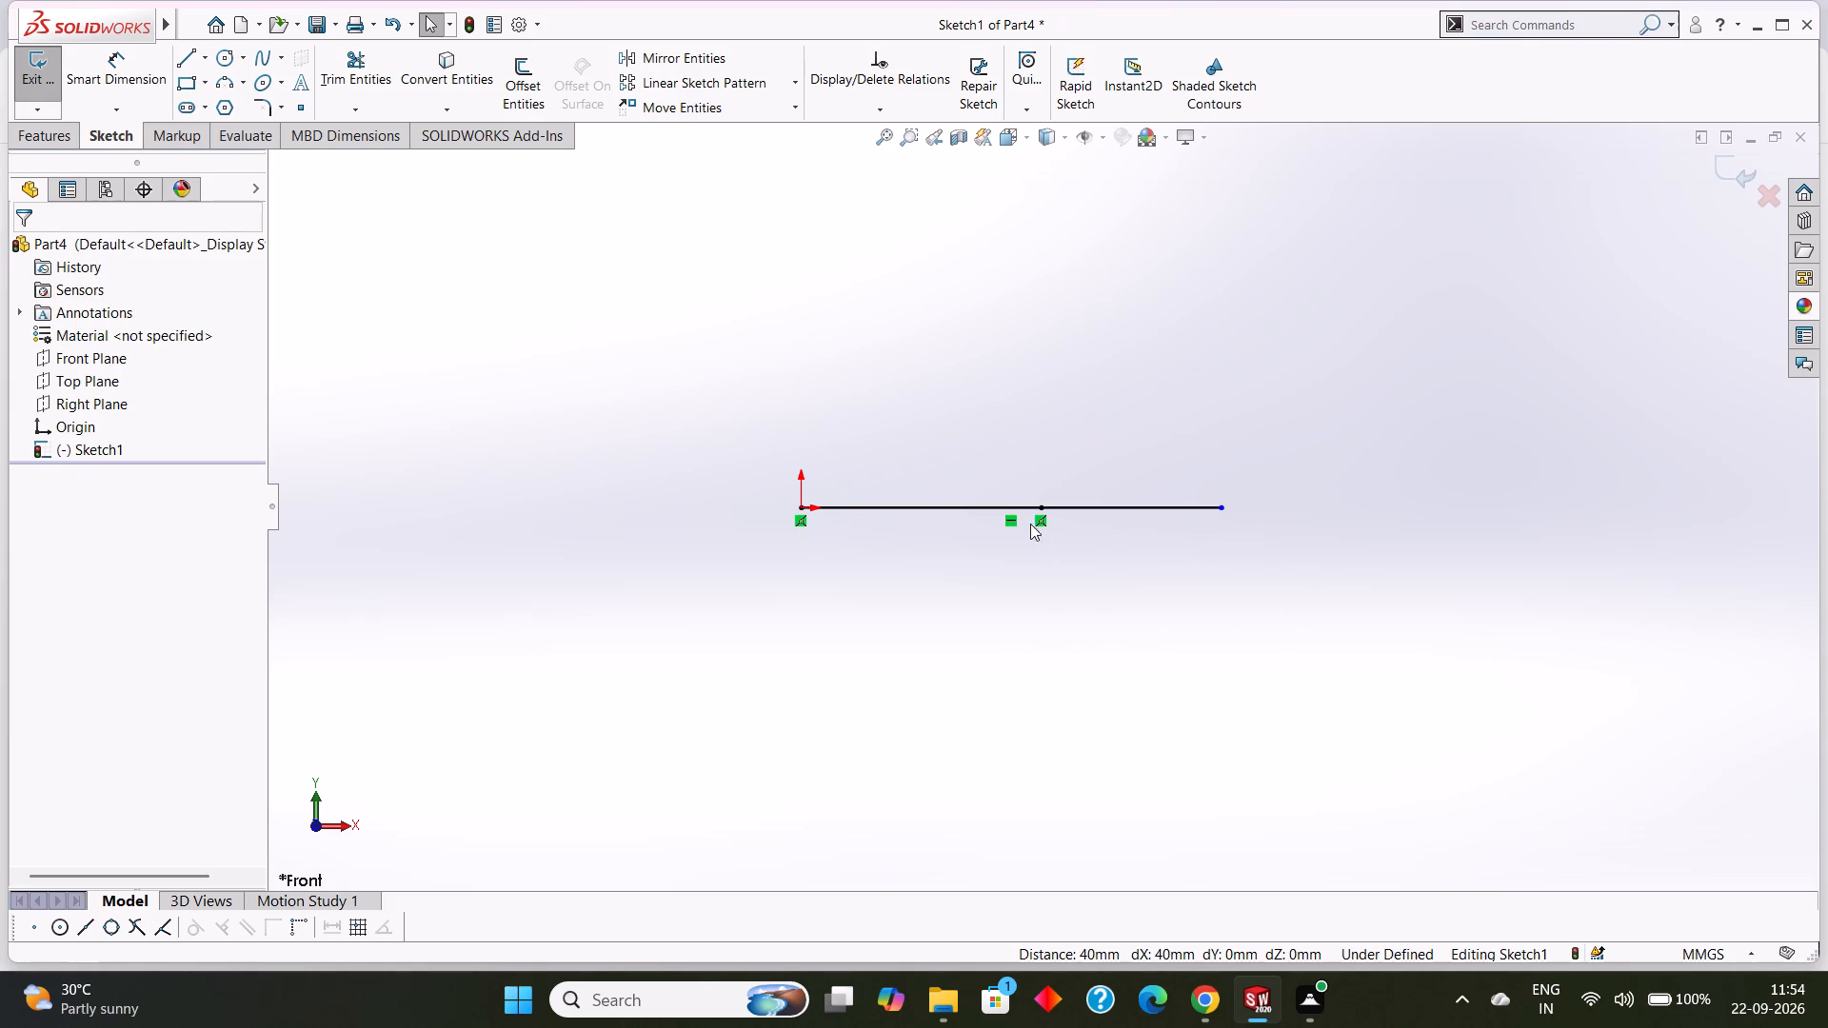
right_click(1027, 509)
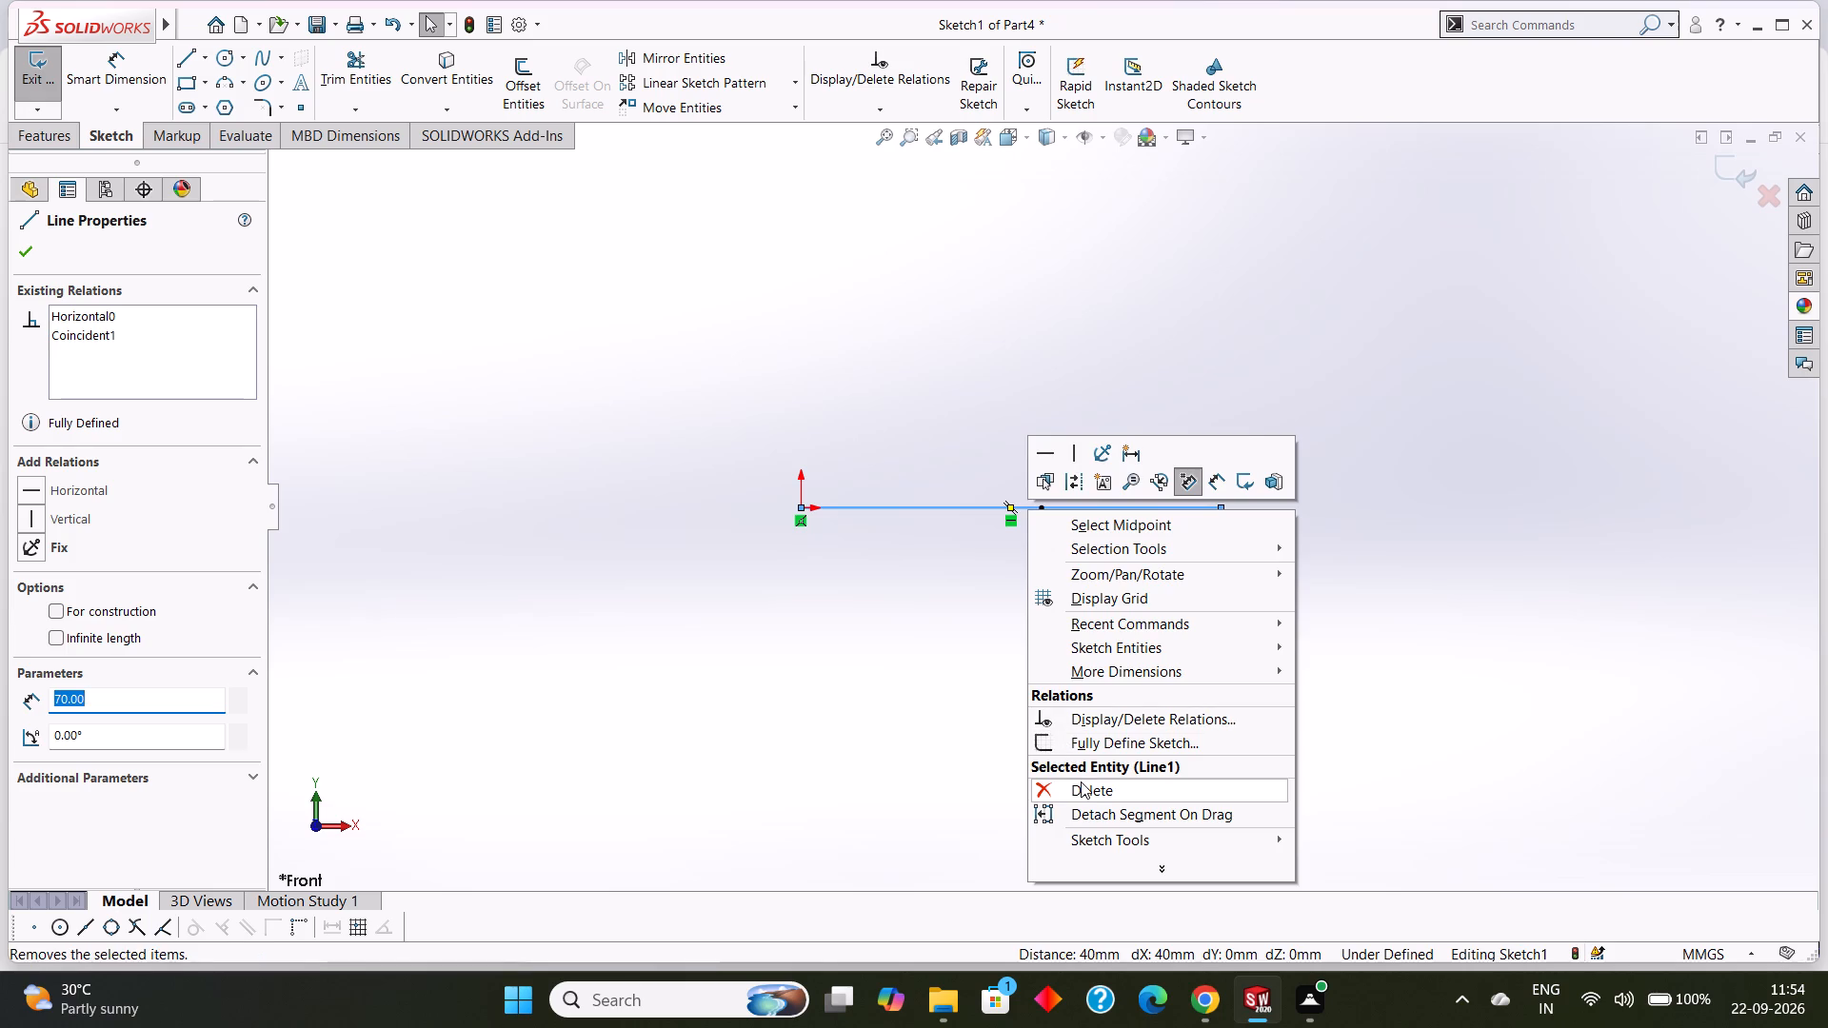
left_click(1081, 781)
right_click(1004, 508)
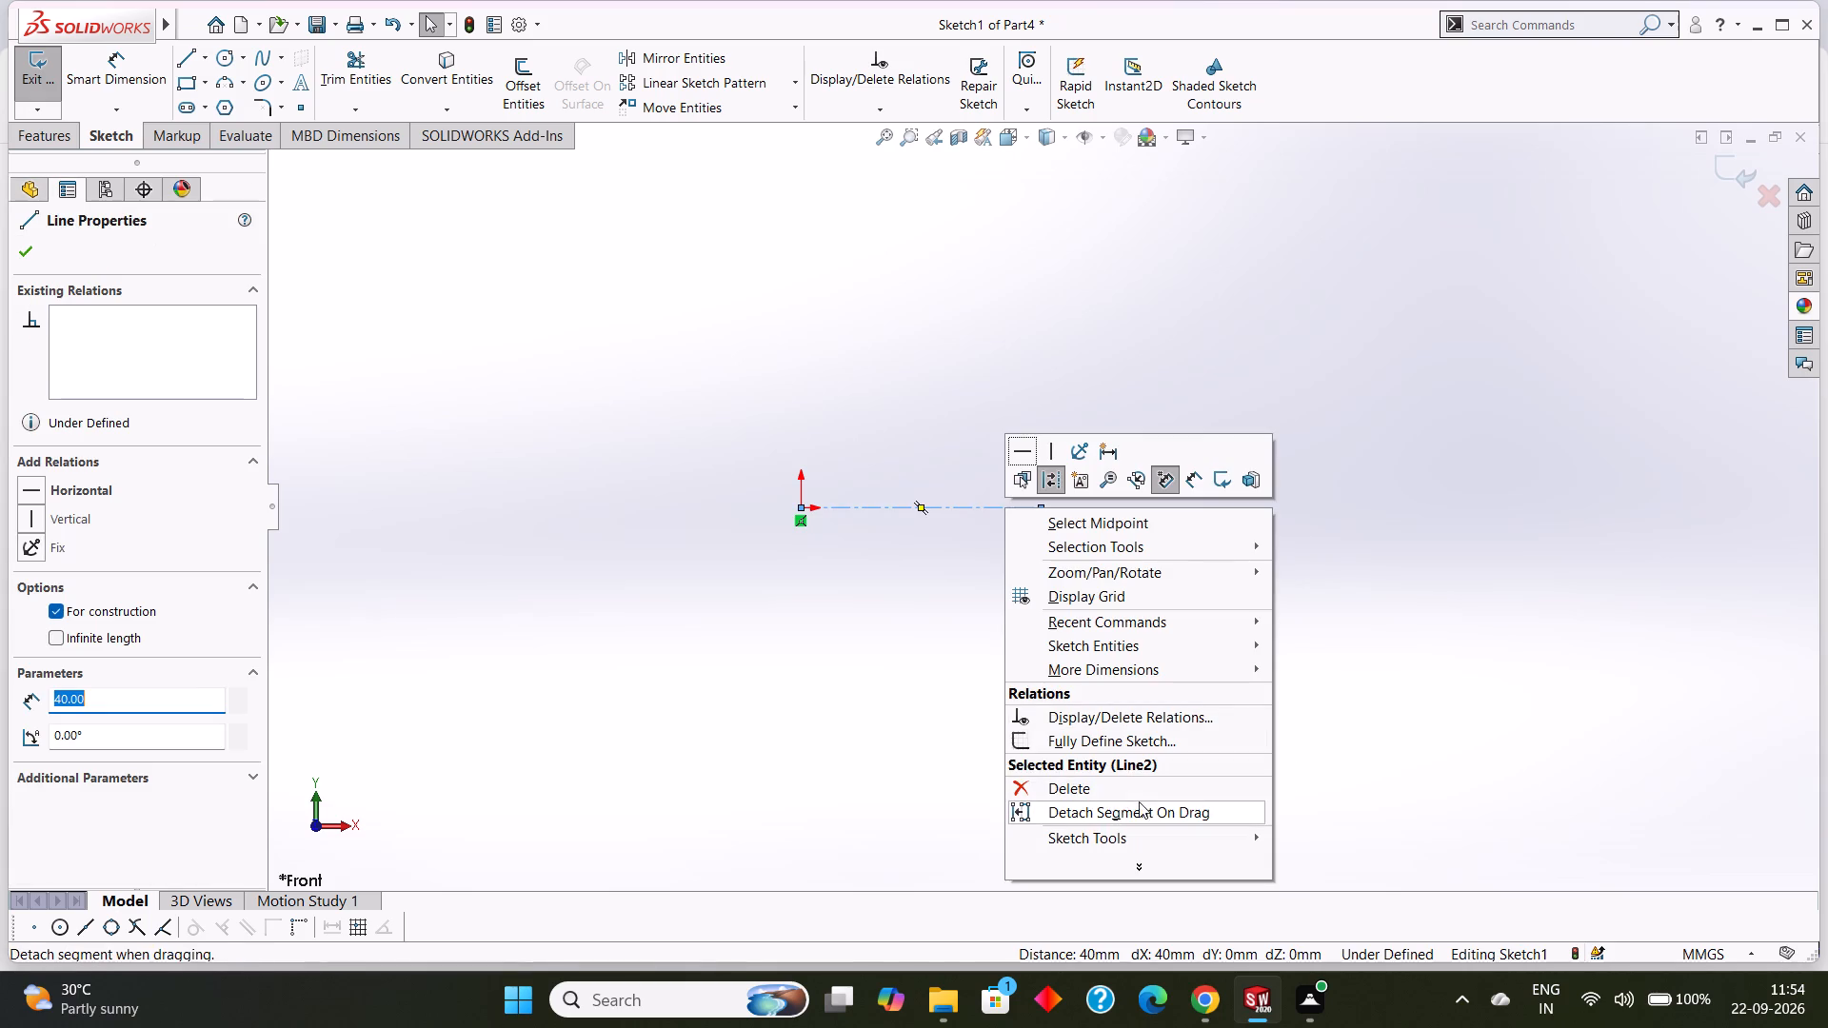
left_click(1109, 795)
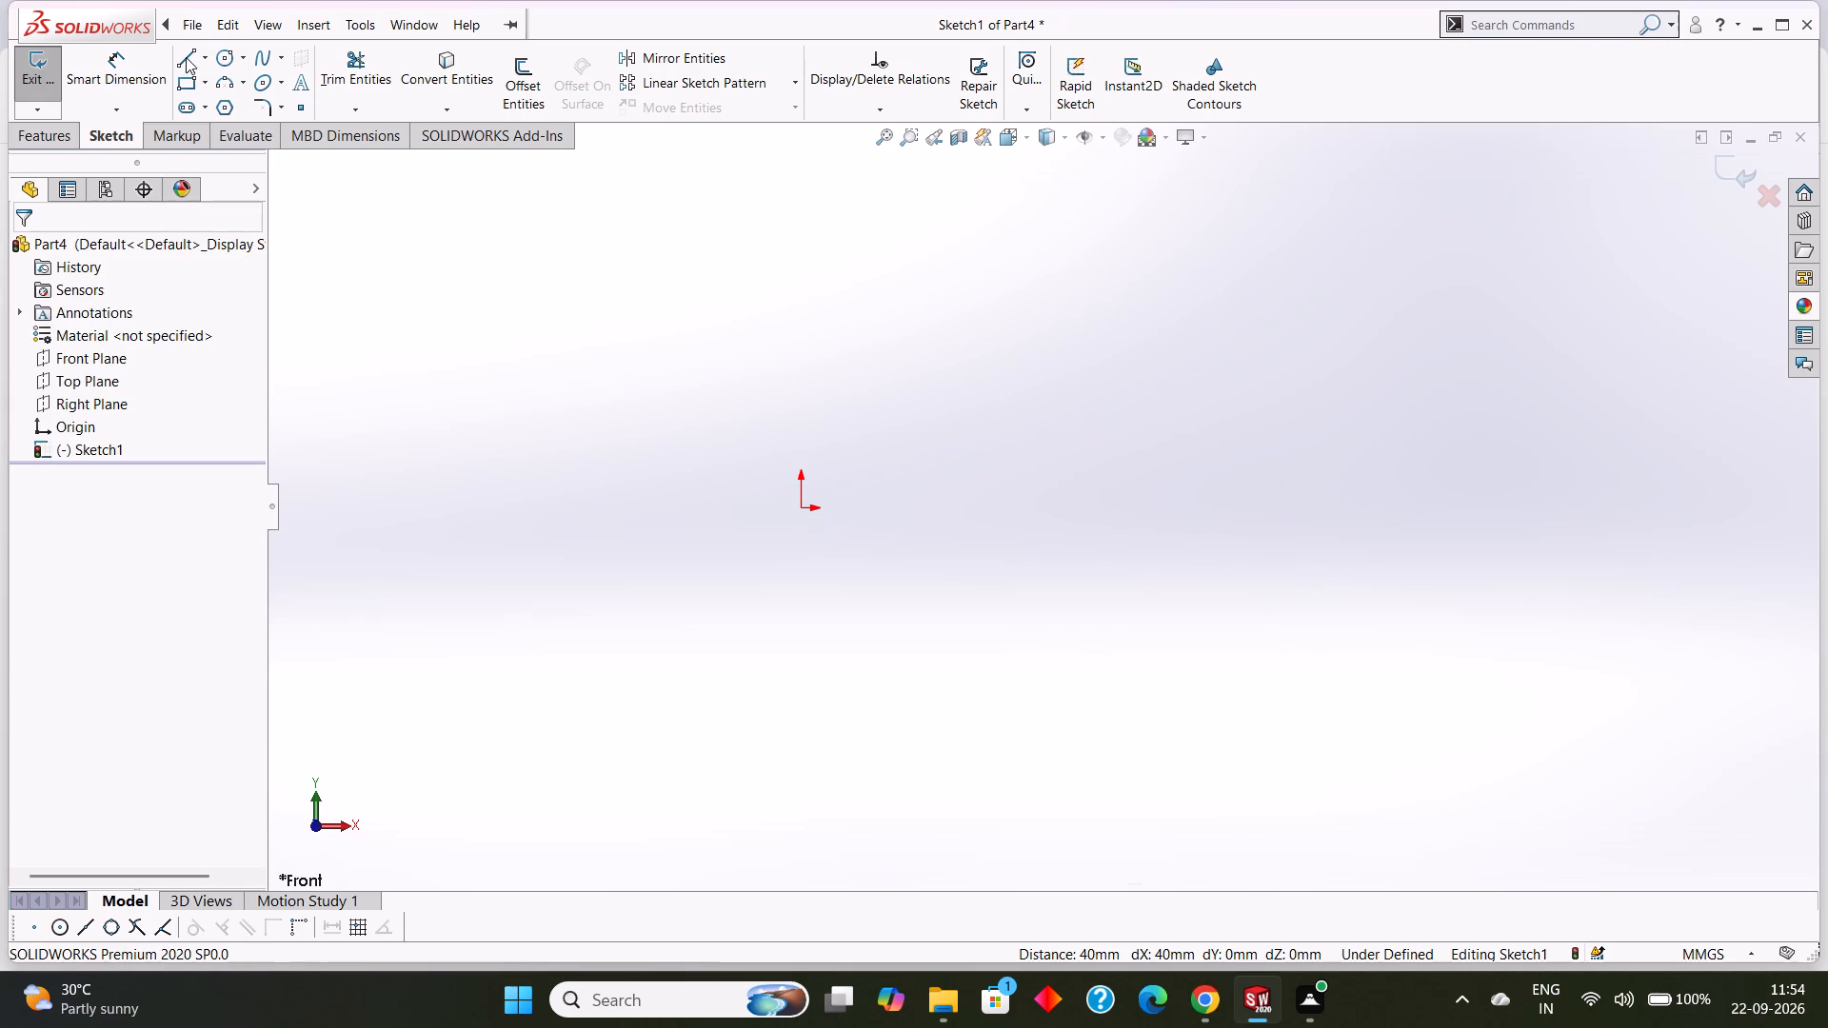
Draw a 70 mm horizontal line from the origin along the positive X direction.
left_click(186, 57)
left_click(799, 505)
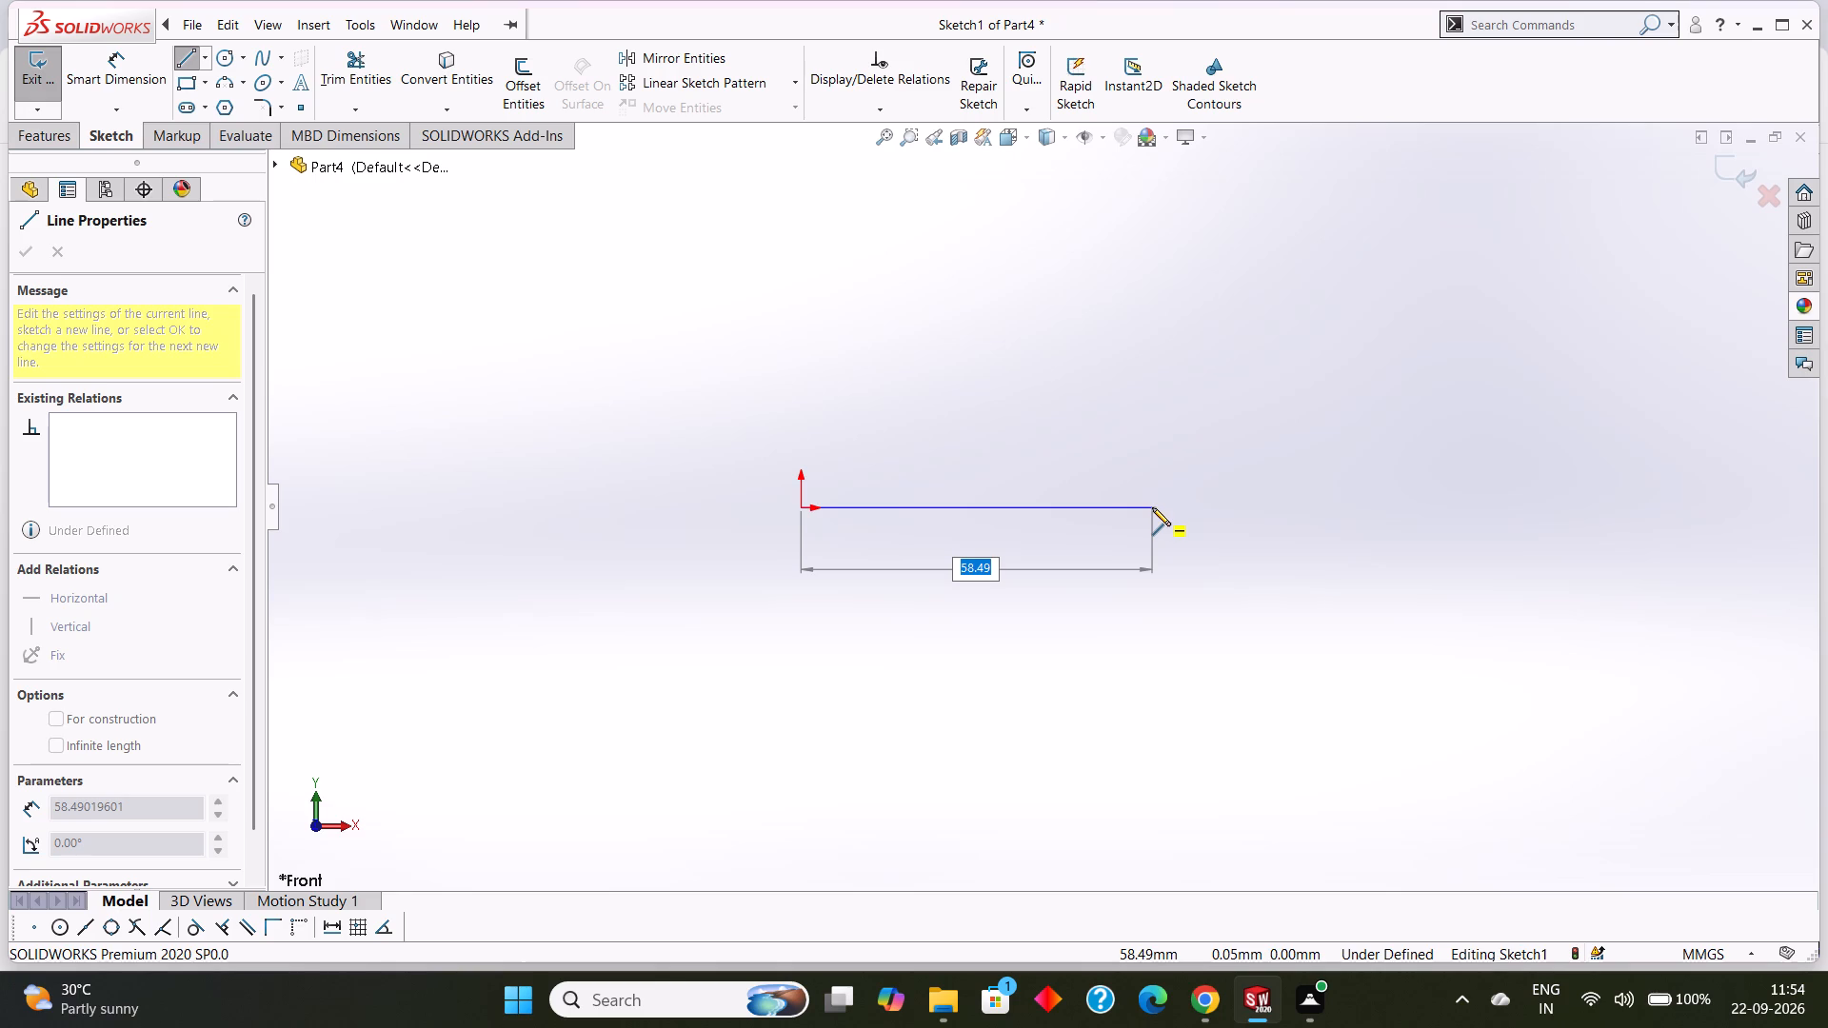
type("70")
key("Return")
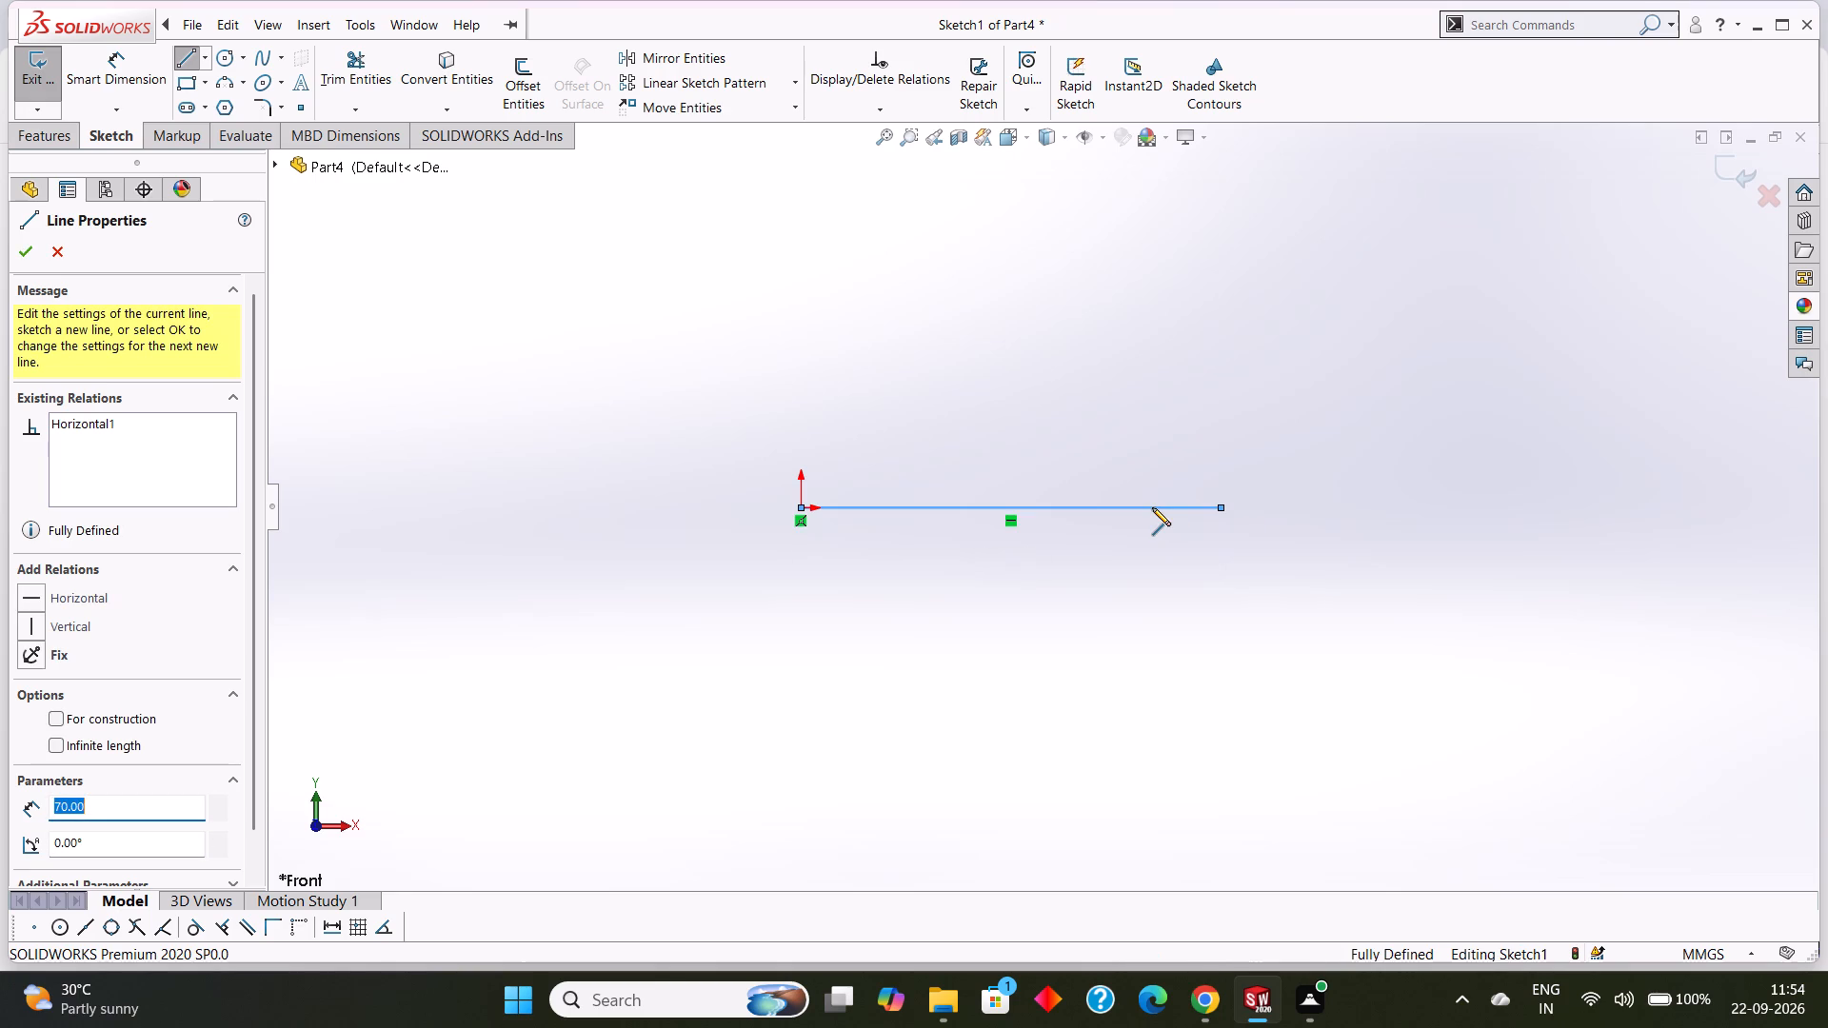
right_click(1198, 670)
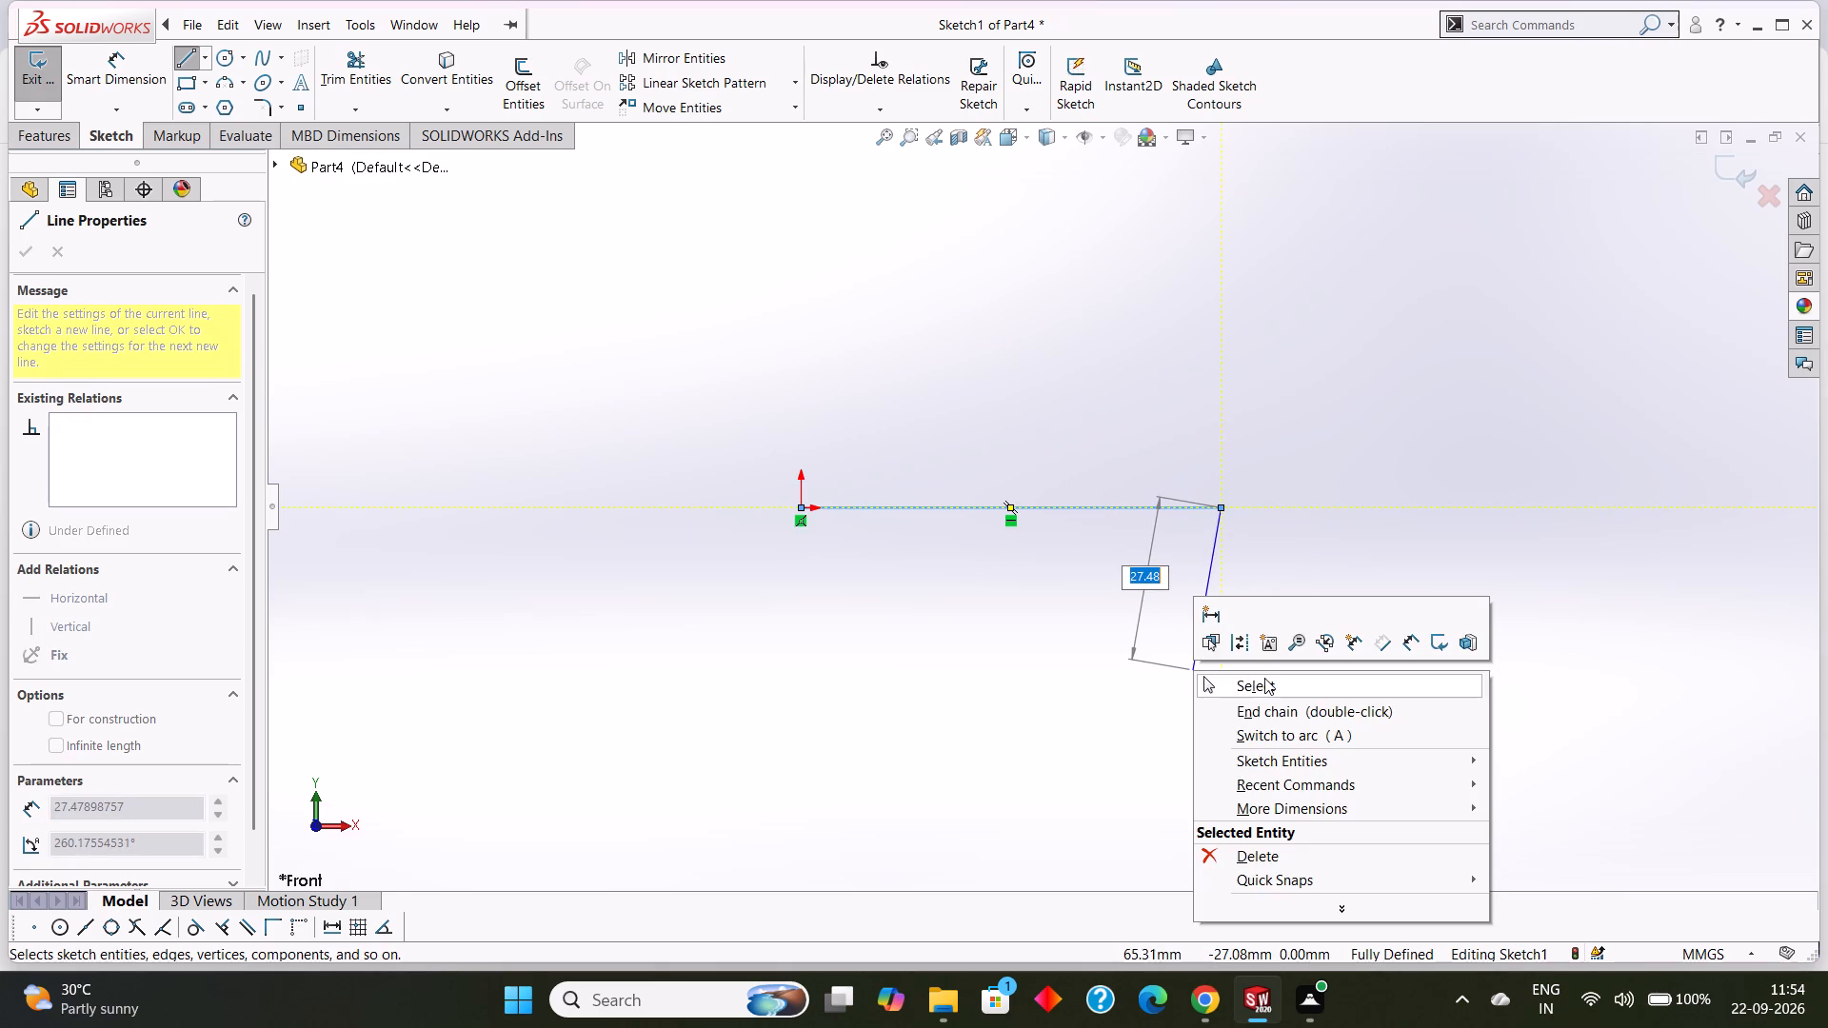
left_click(1264, 678)
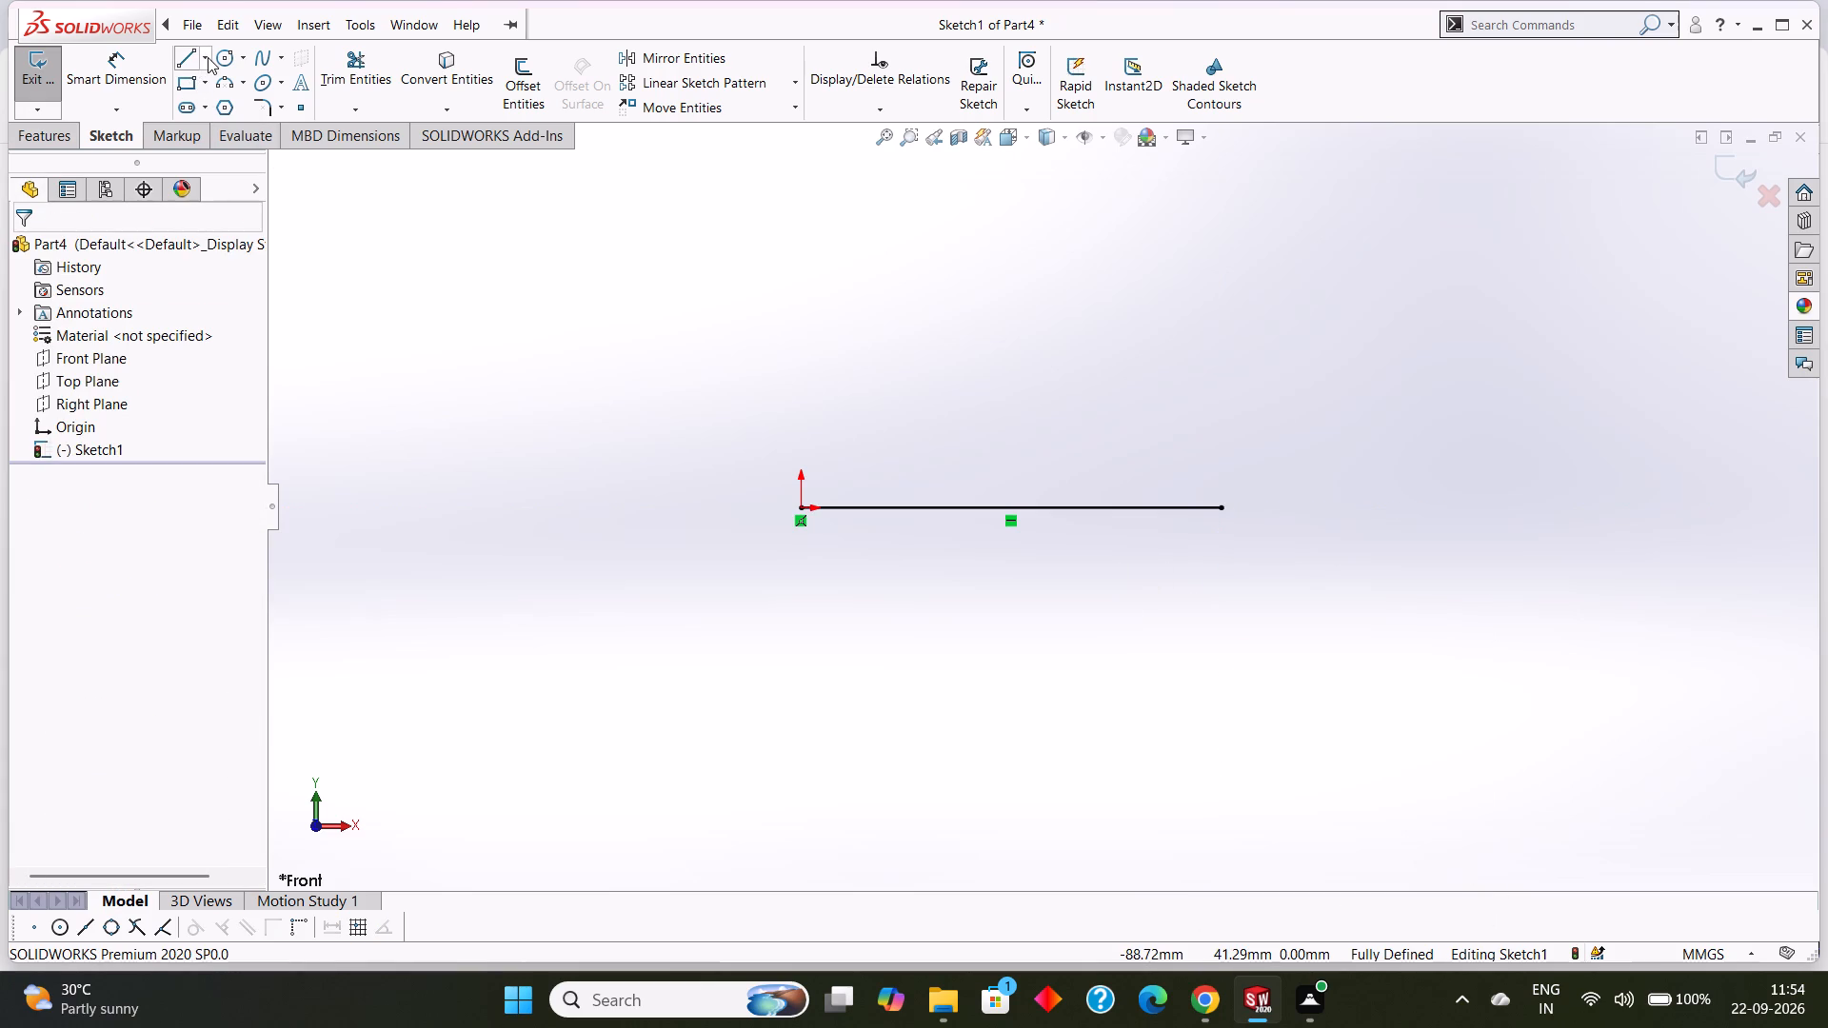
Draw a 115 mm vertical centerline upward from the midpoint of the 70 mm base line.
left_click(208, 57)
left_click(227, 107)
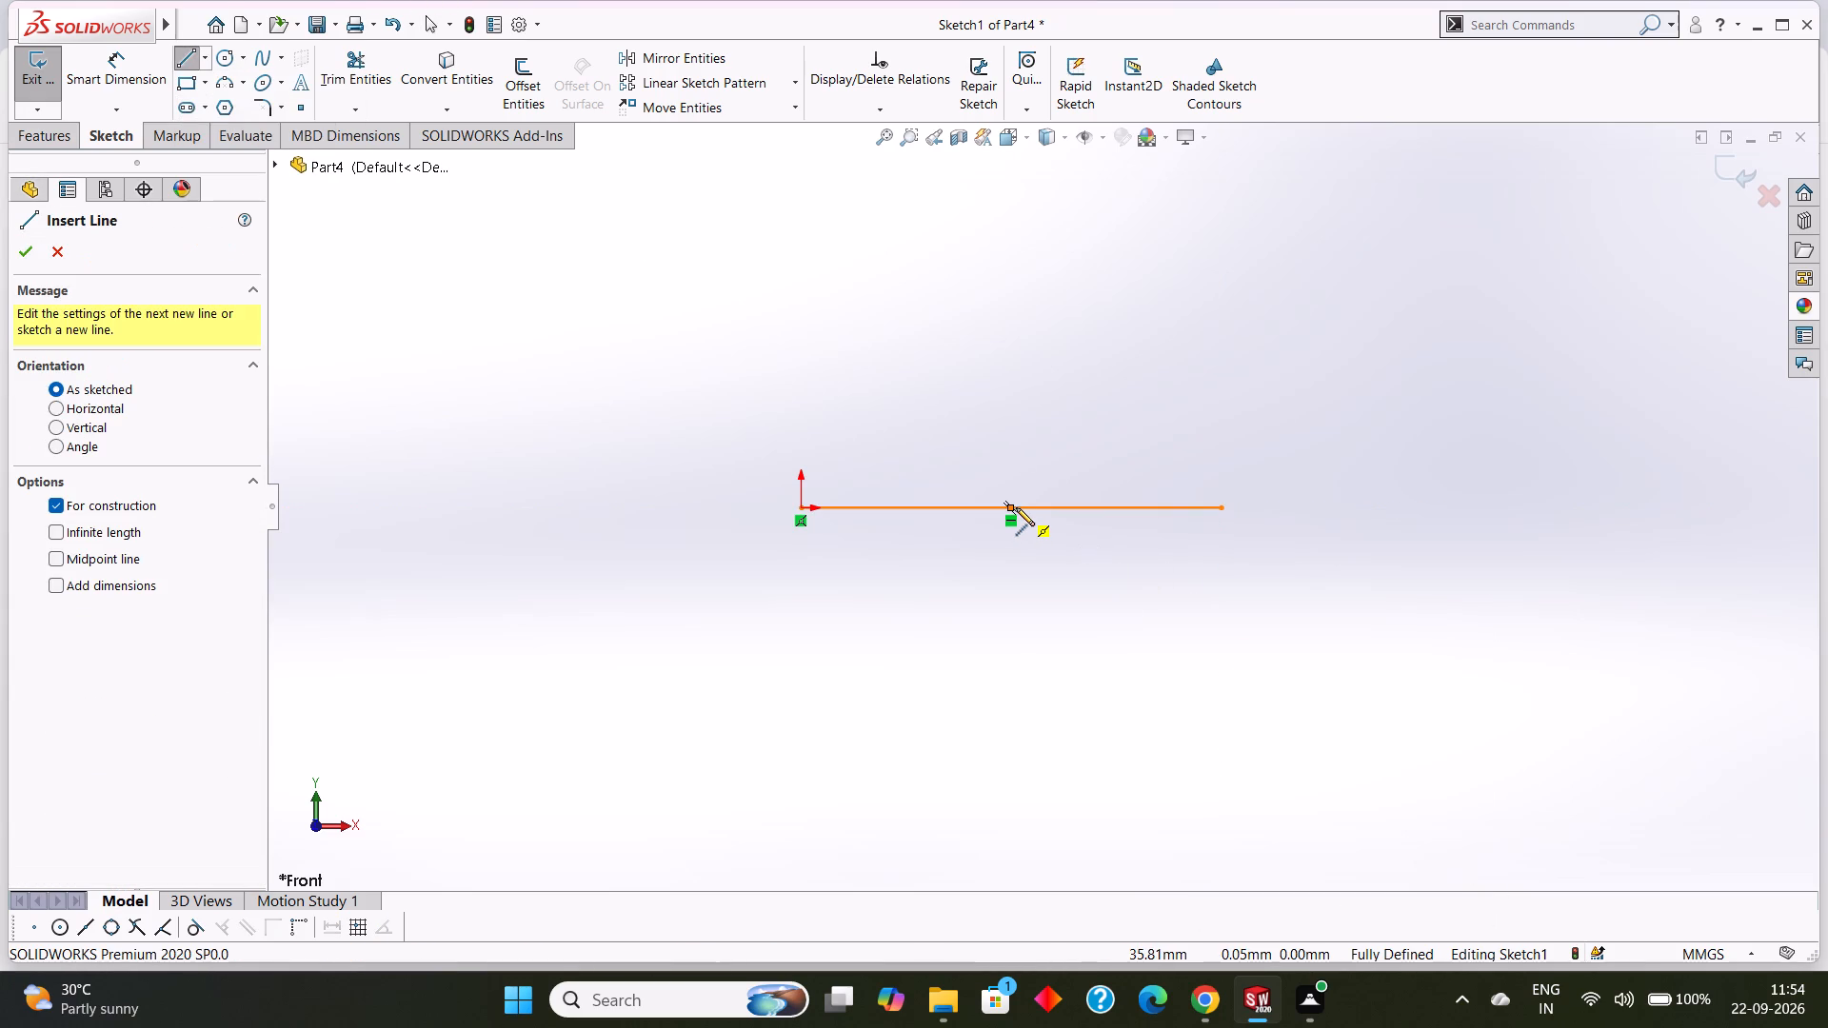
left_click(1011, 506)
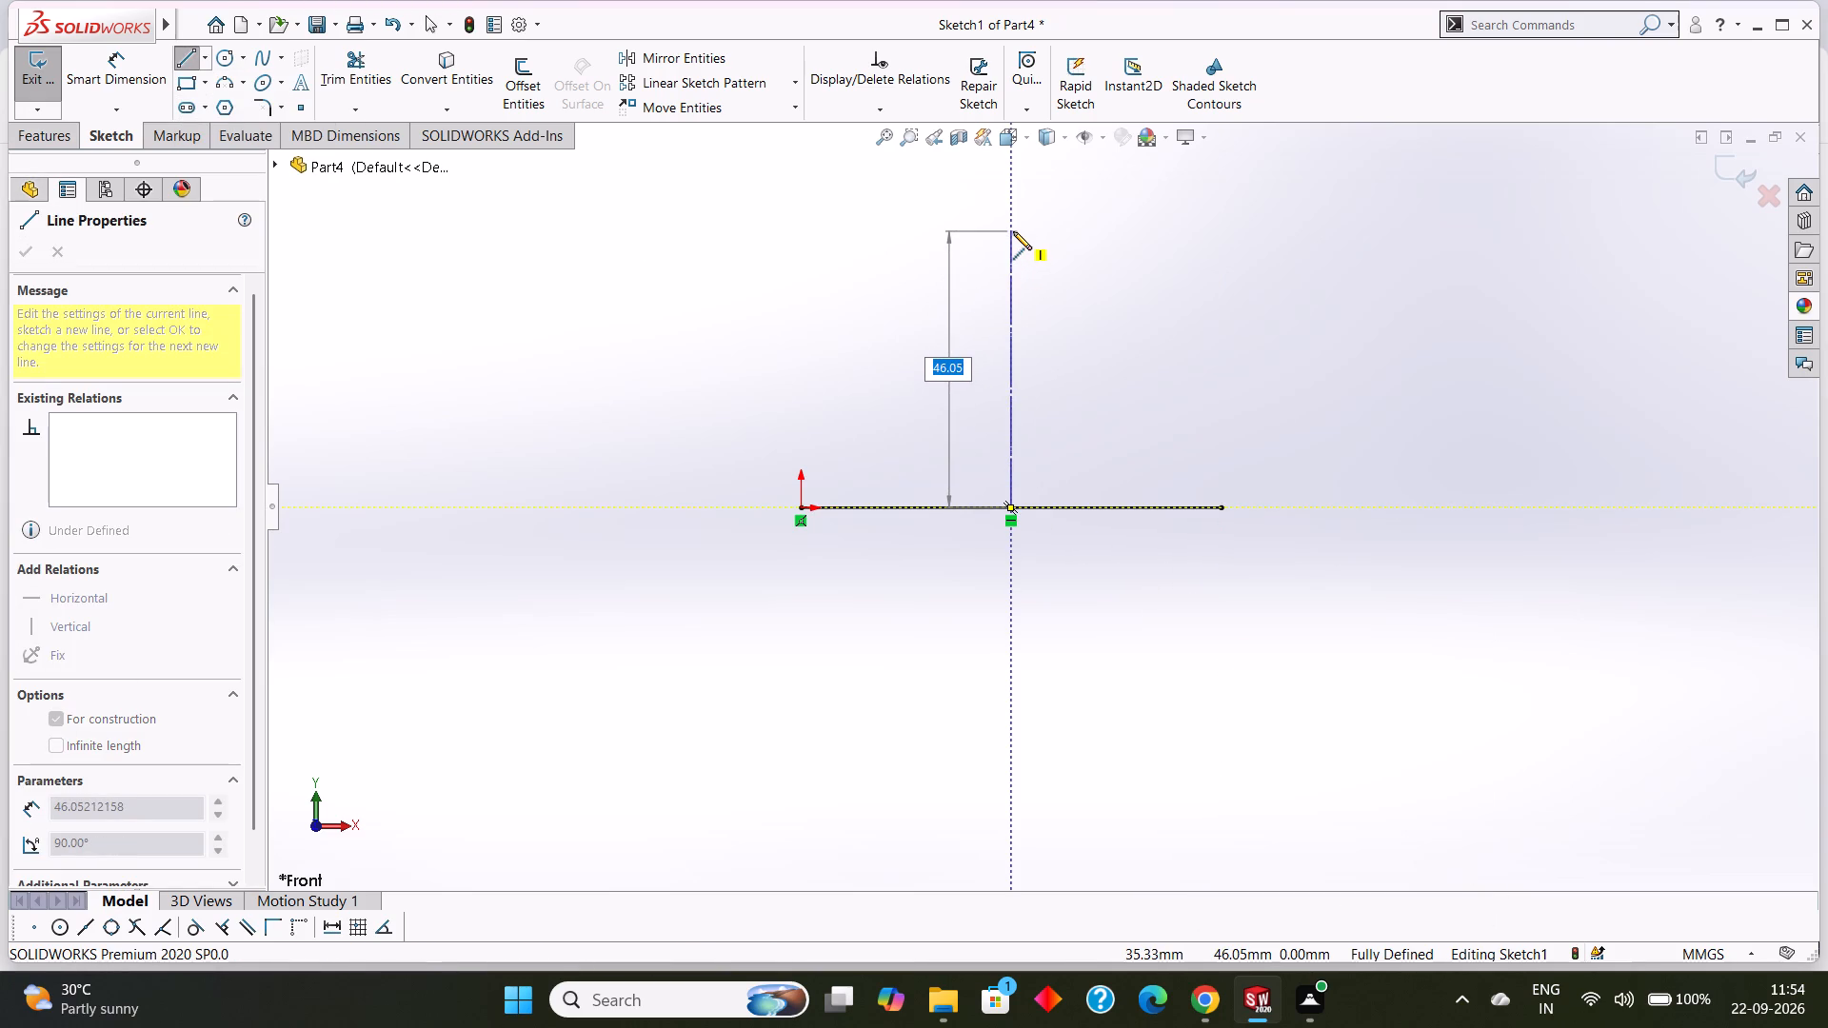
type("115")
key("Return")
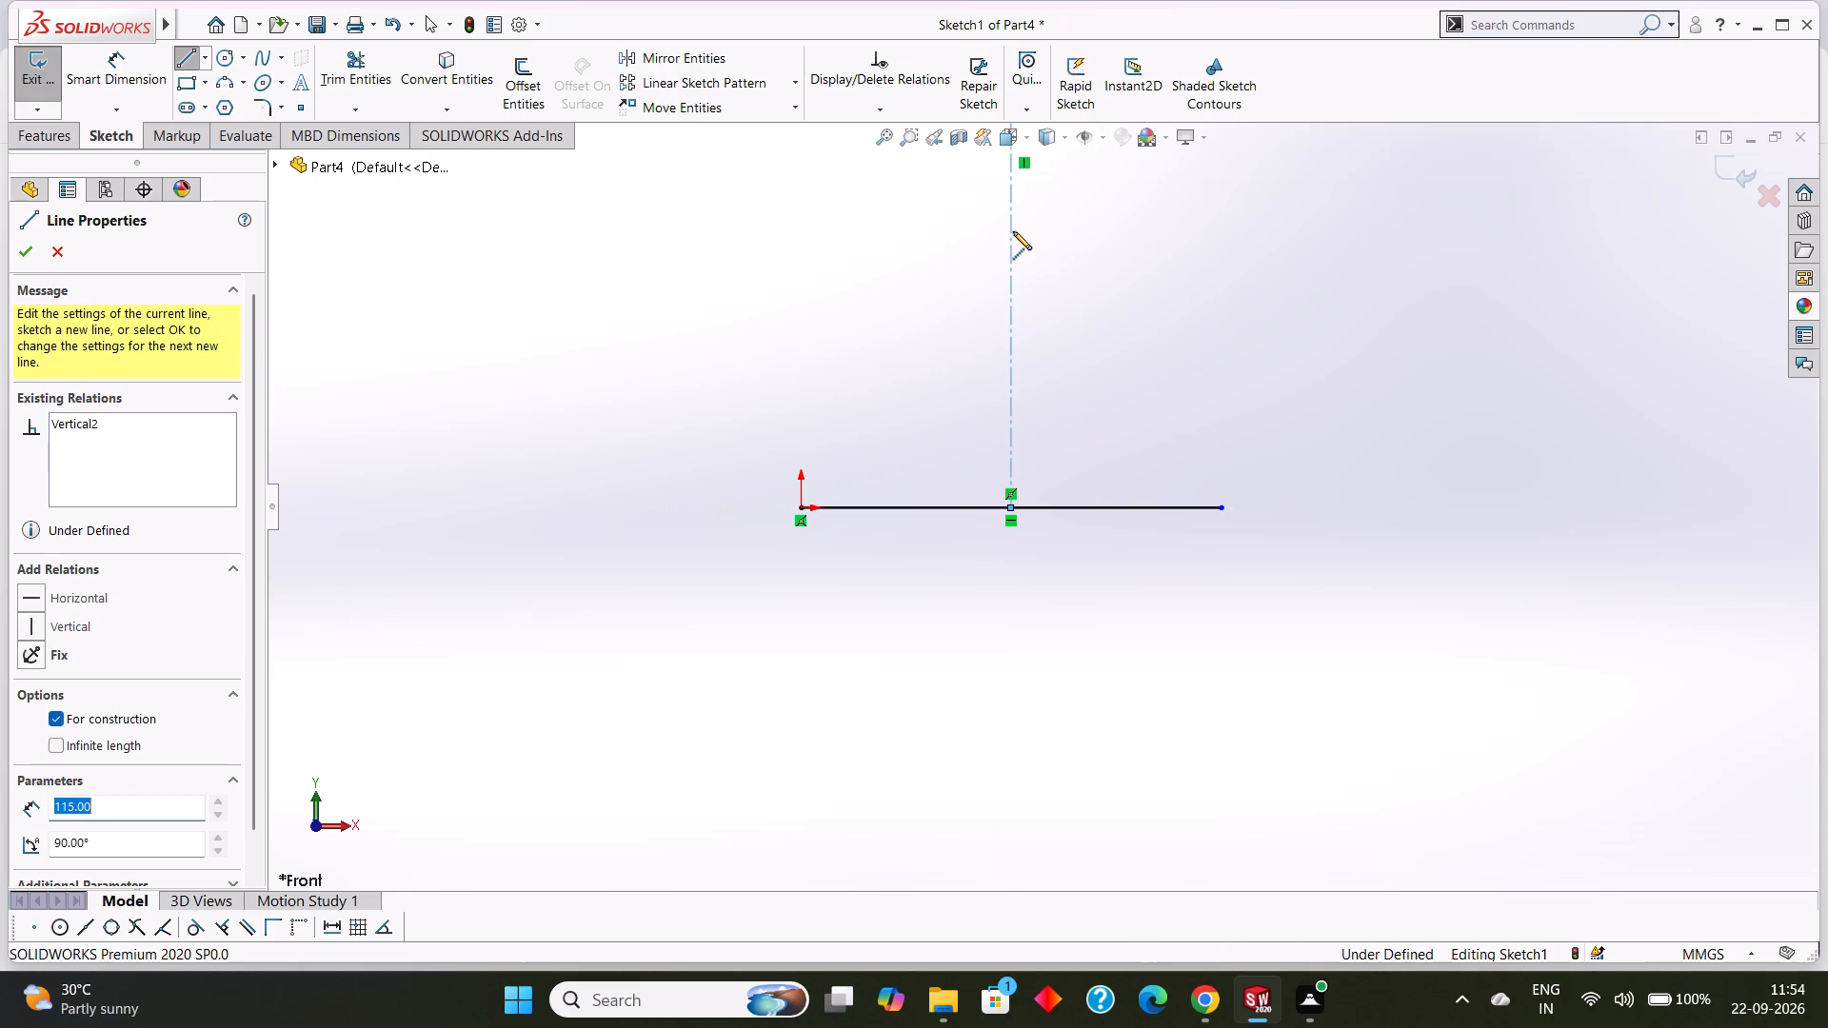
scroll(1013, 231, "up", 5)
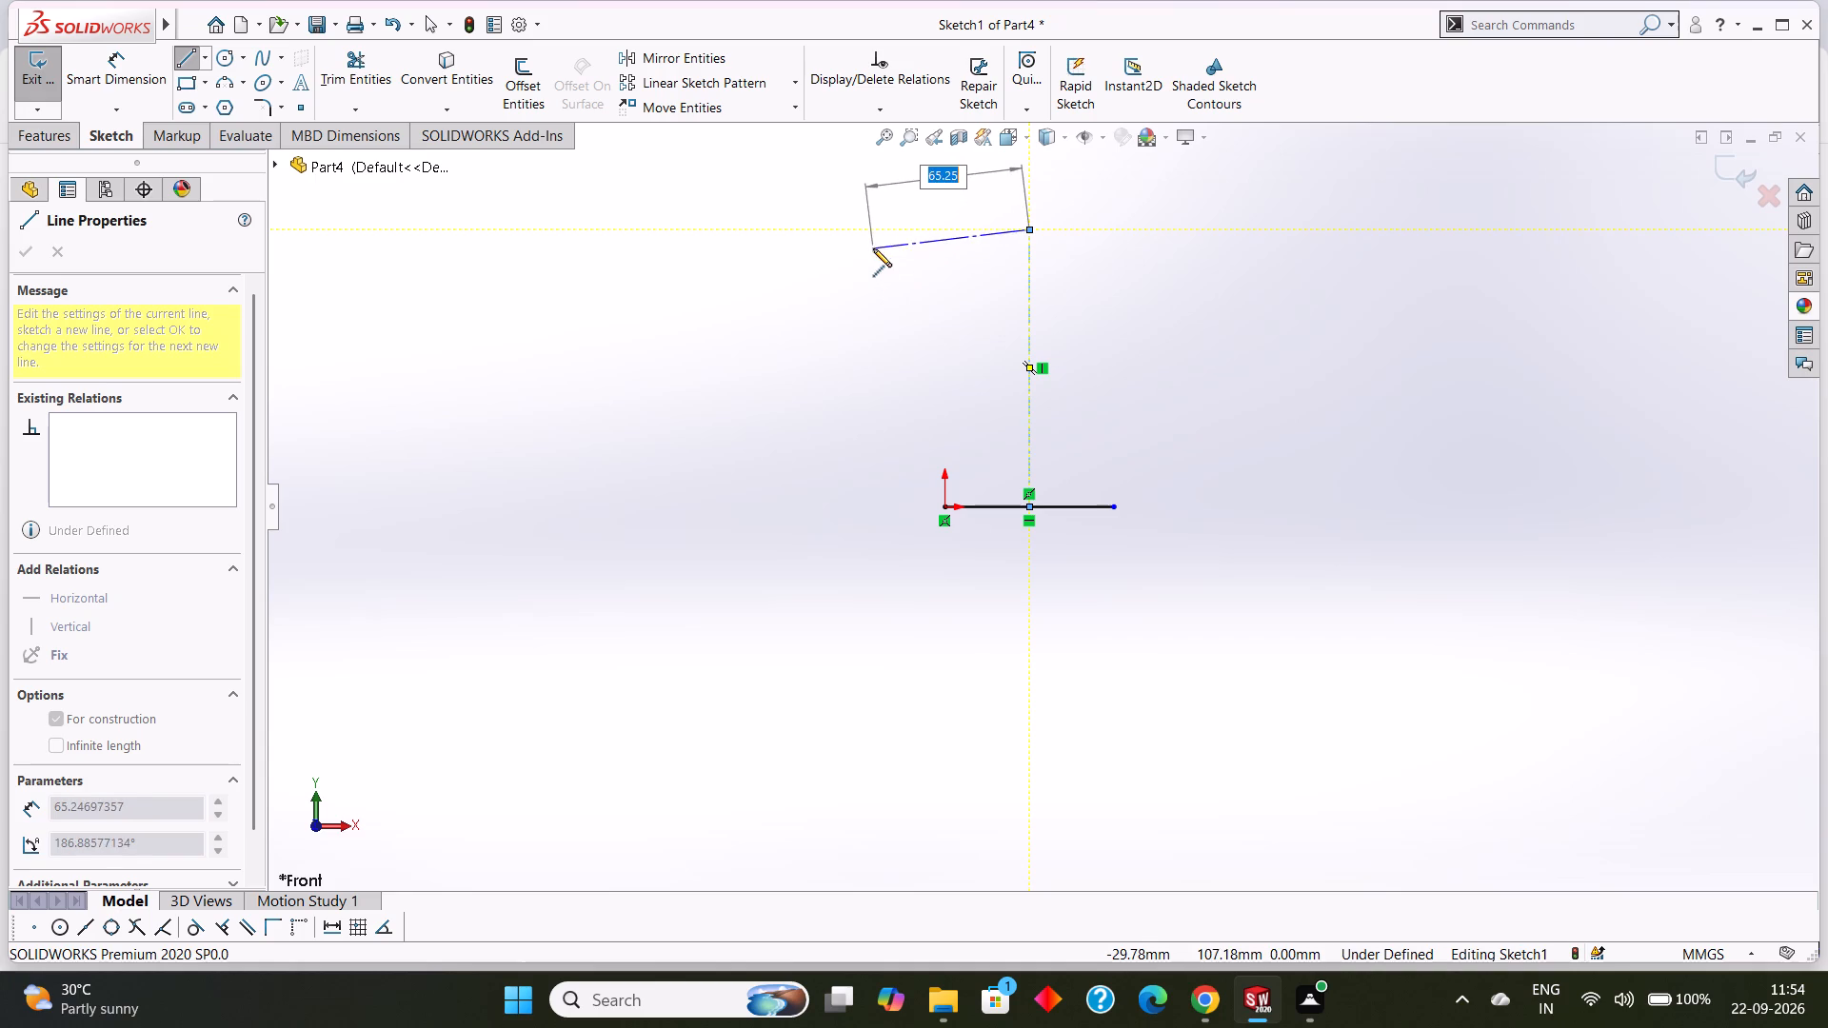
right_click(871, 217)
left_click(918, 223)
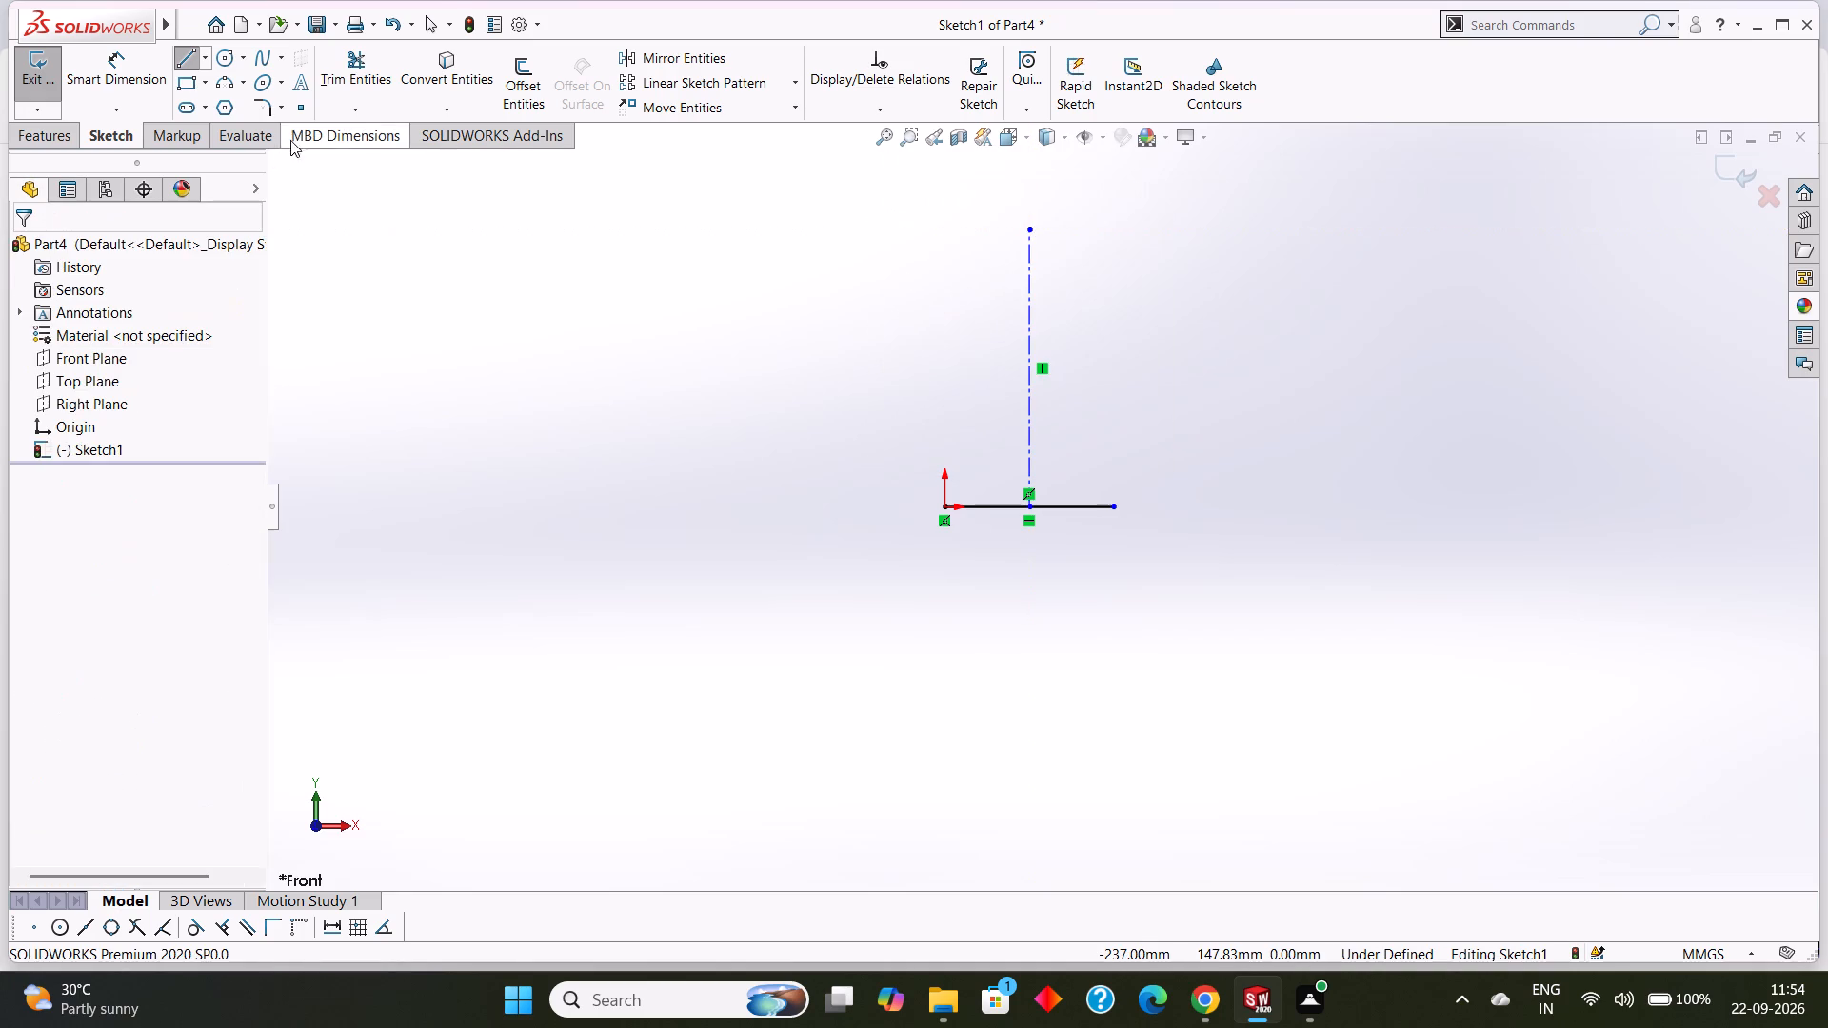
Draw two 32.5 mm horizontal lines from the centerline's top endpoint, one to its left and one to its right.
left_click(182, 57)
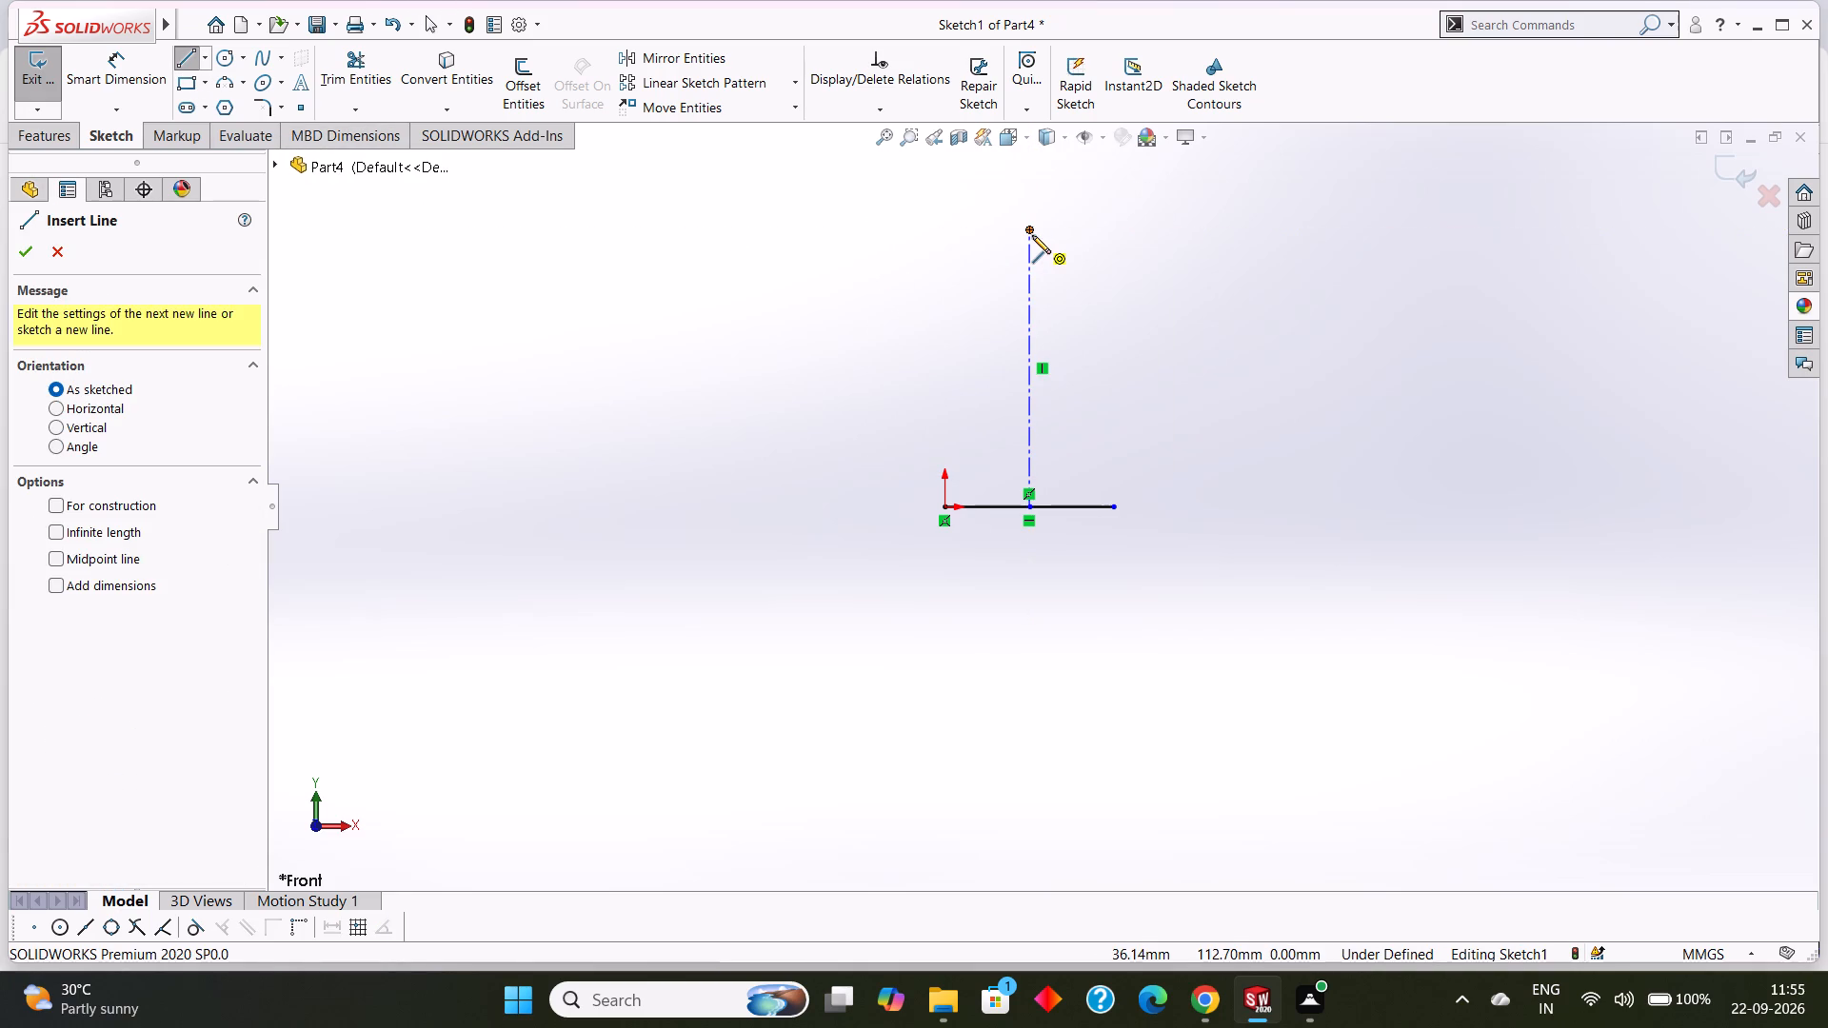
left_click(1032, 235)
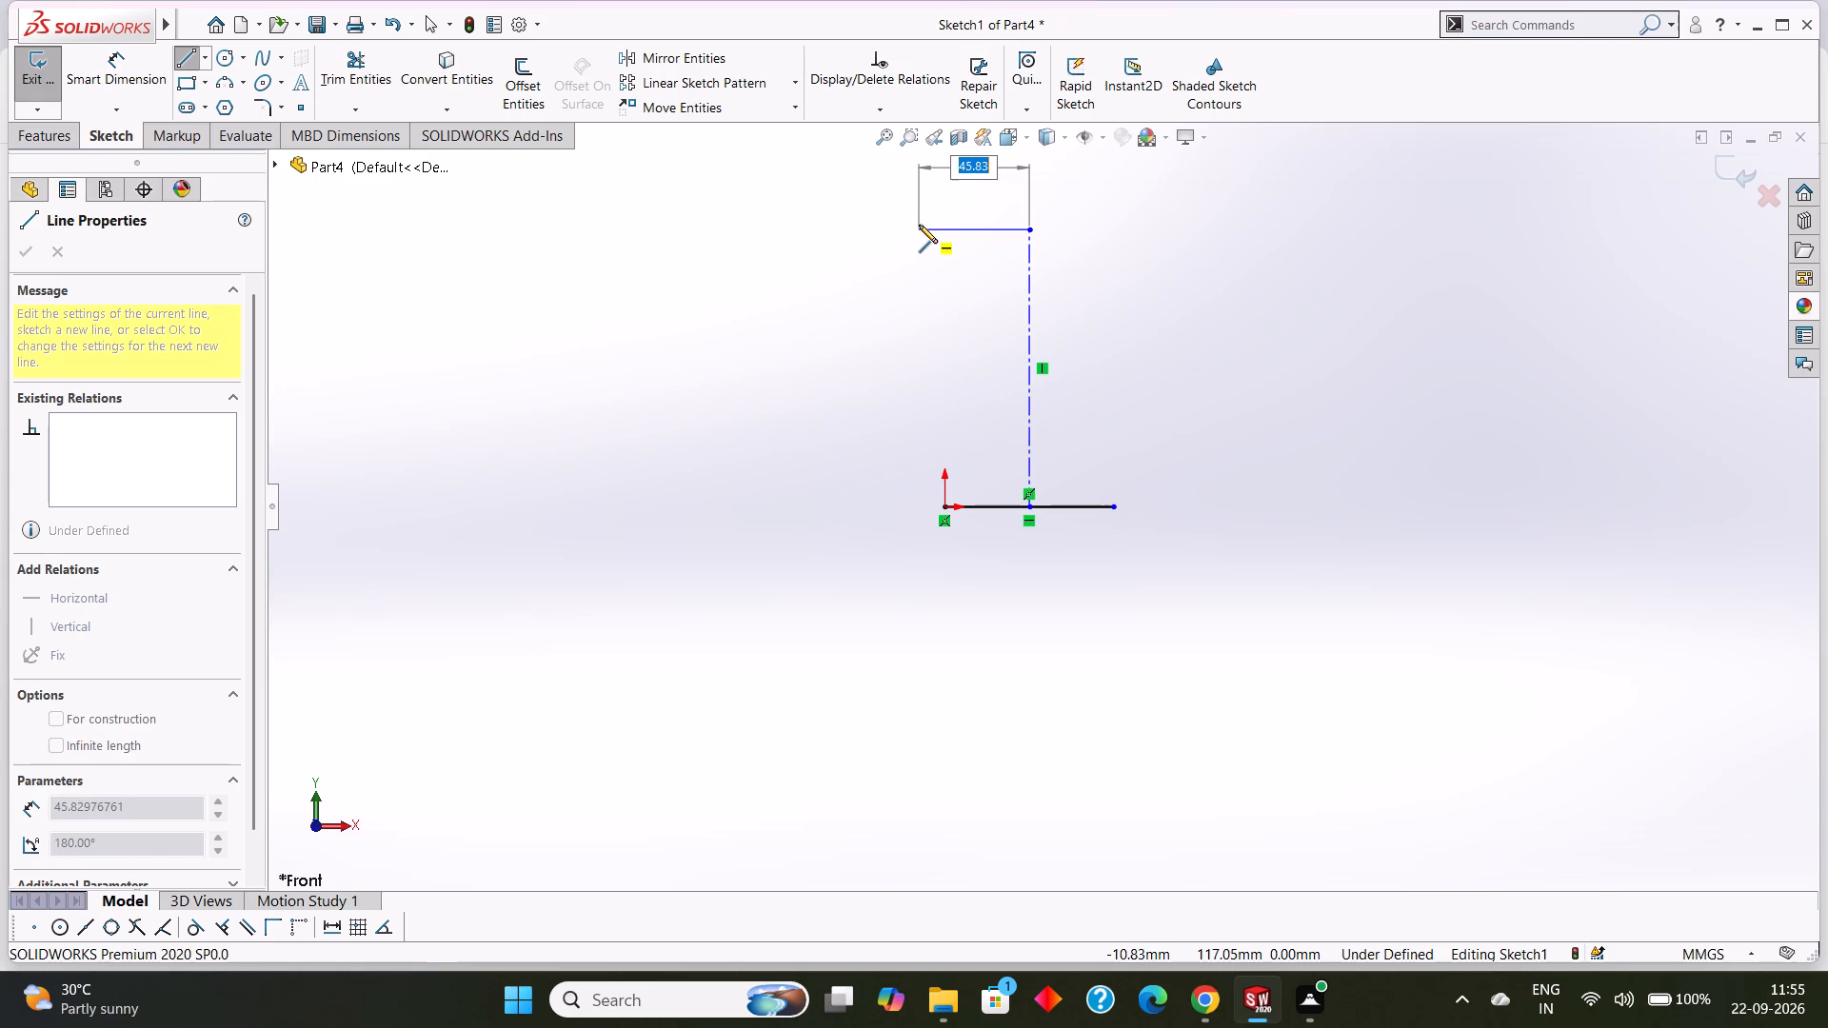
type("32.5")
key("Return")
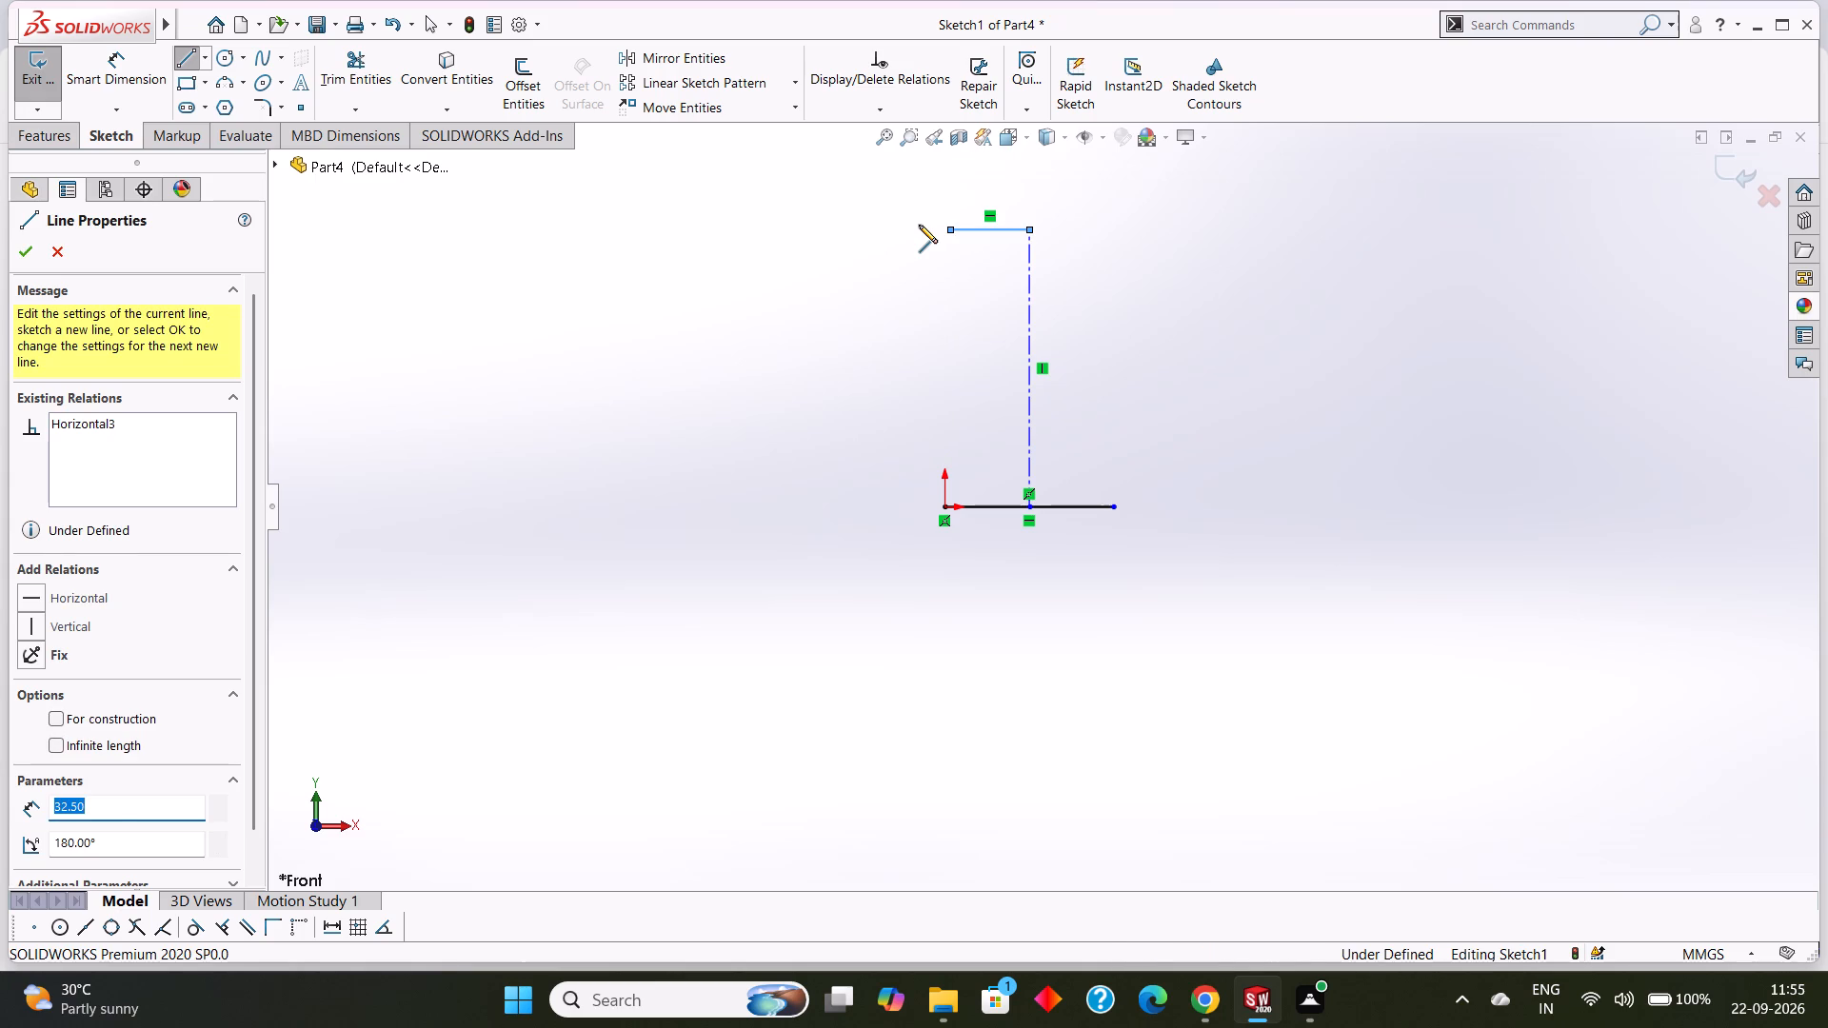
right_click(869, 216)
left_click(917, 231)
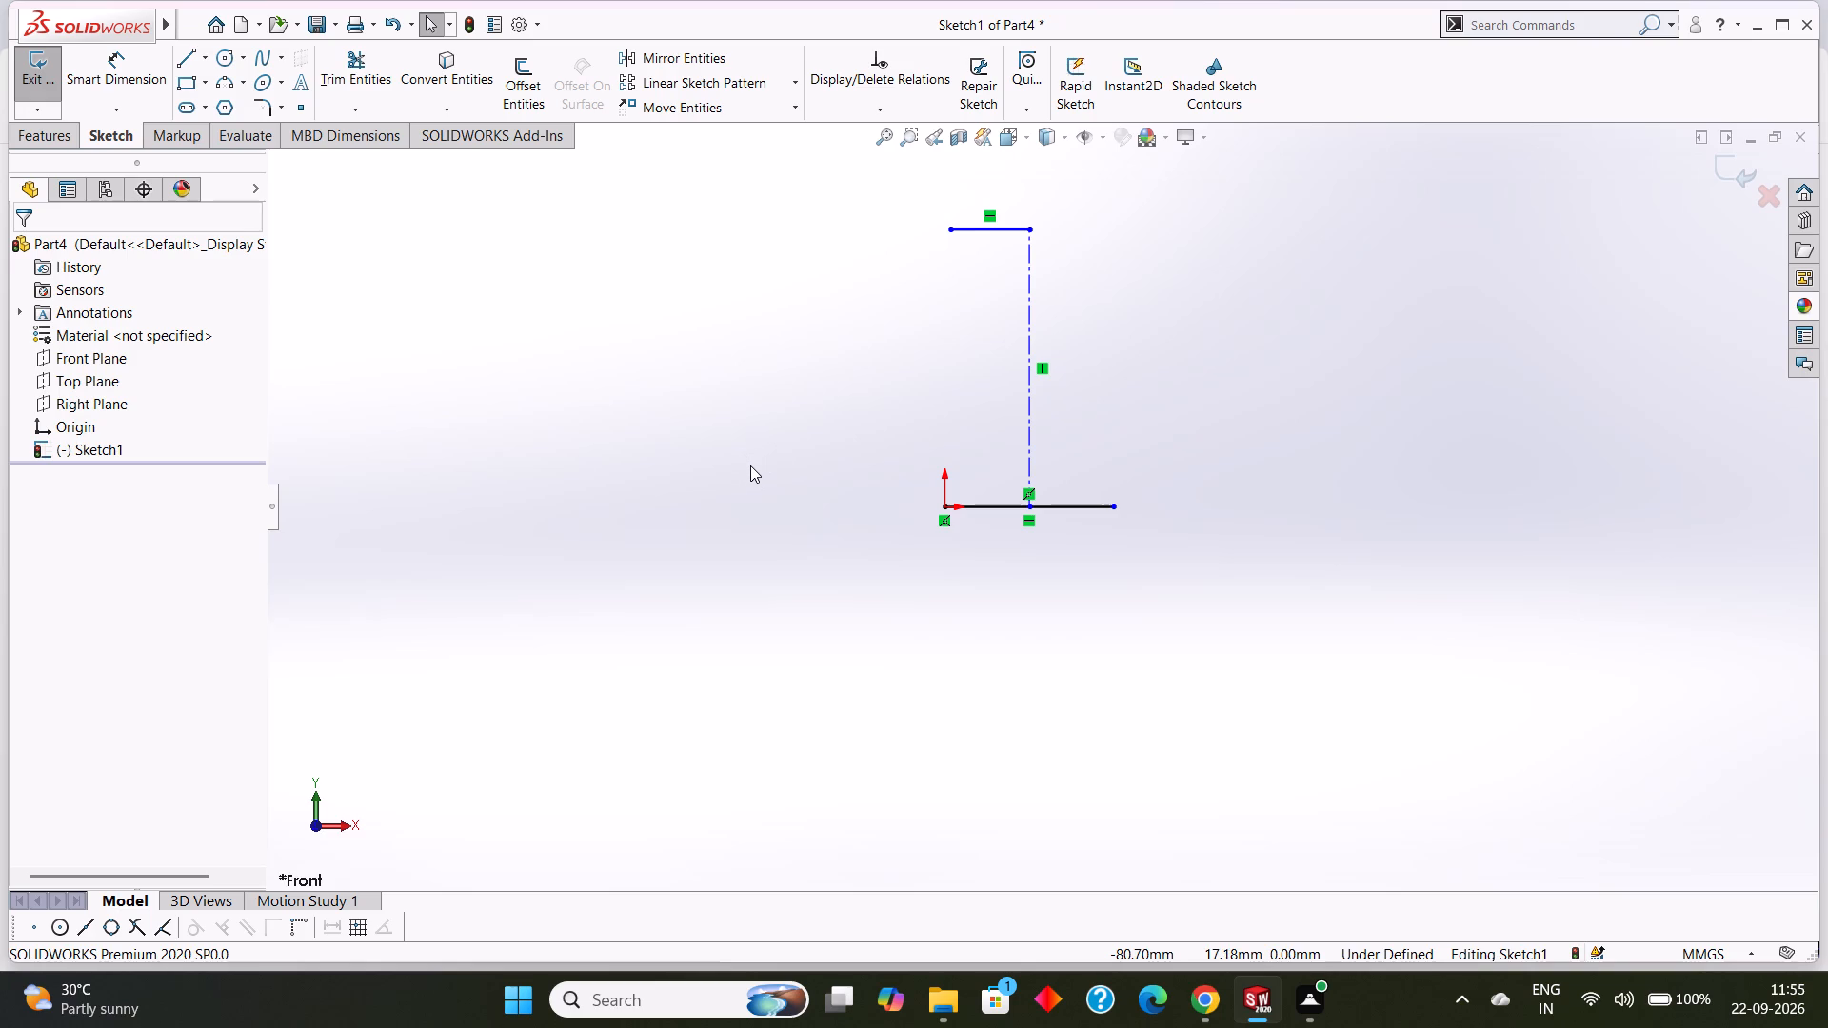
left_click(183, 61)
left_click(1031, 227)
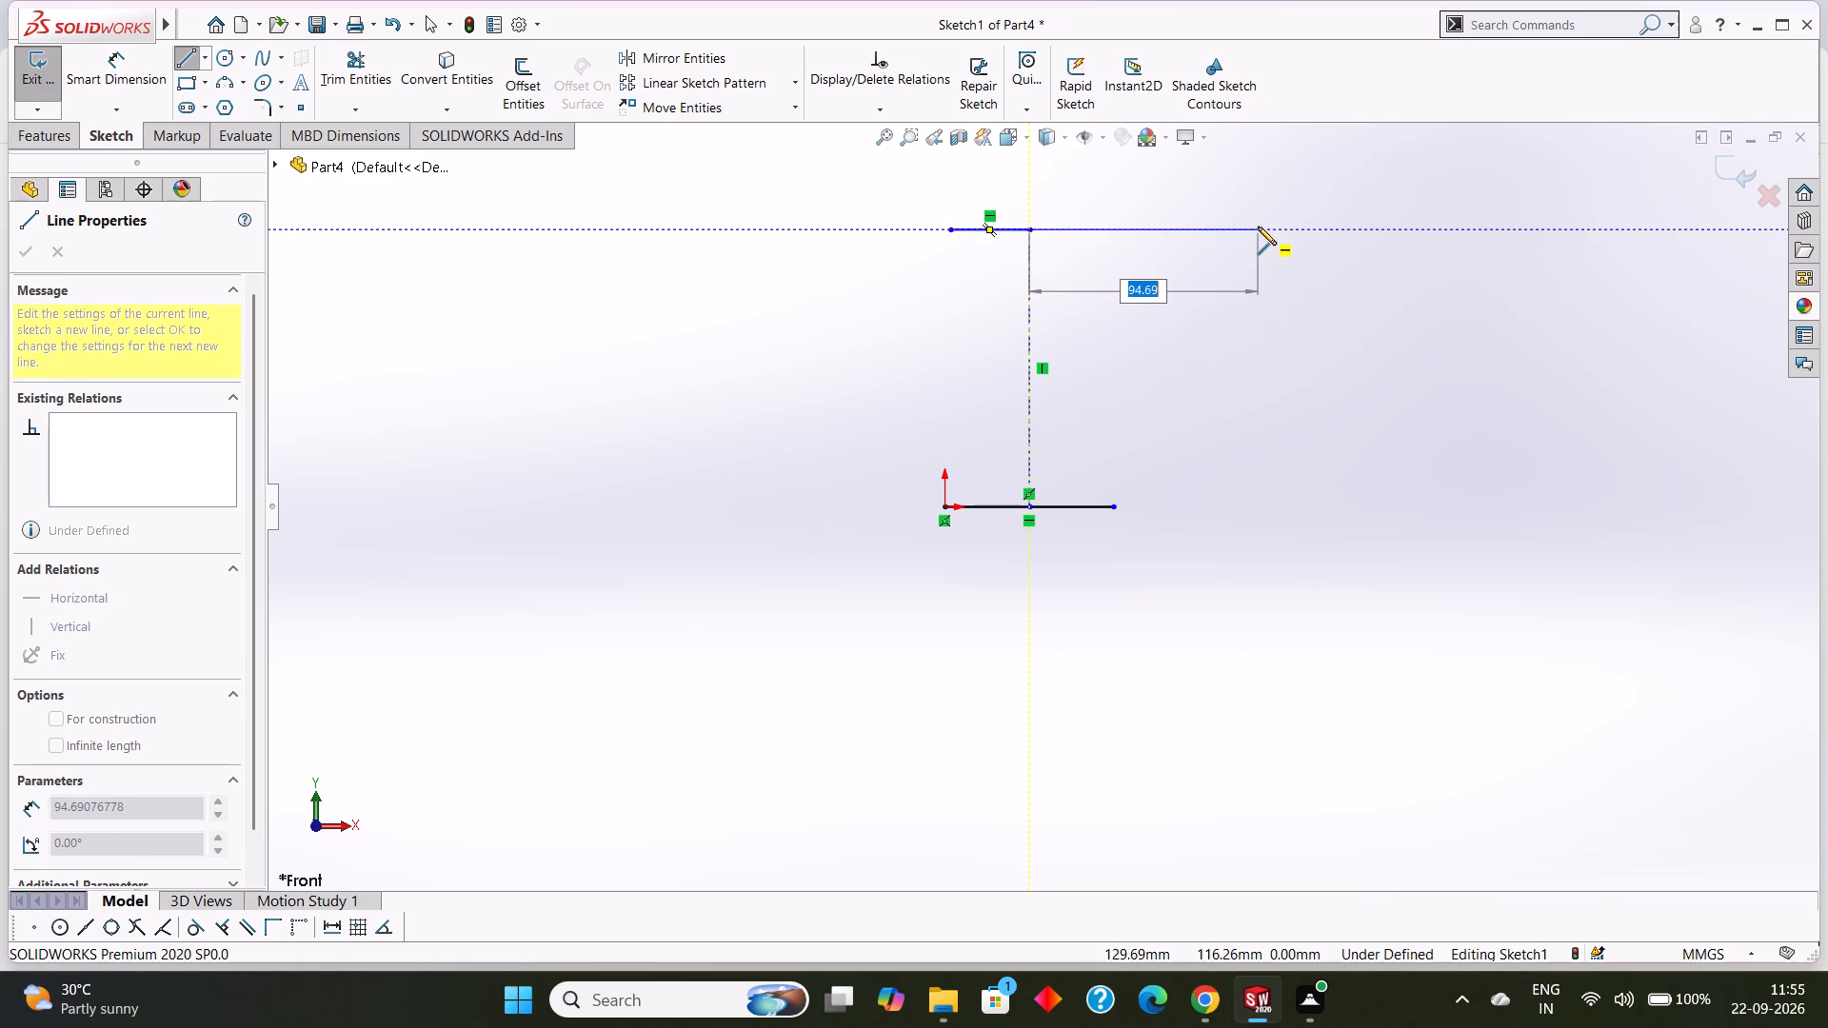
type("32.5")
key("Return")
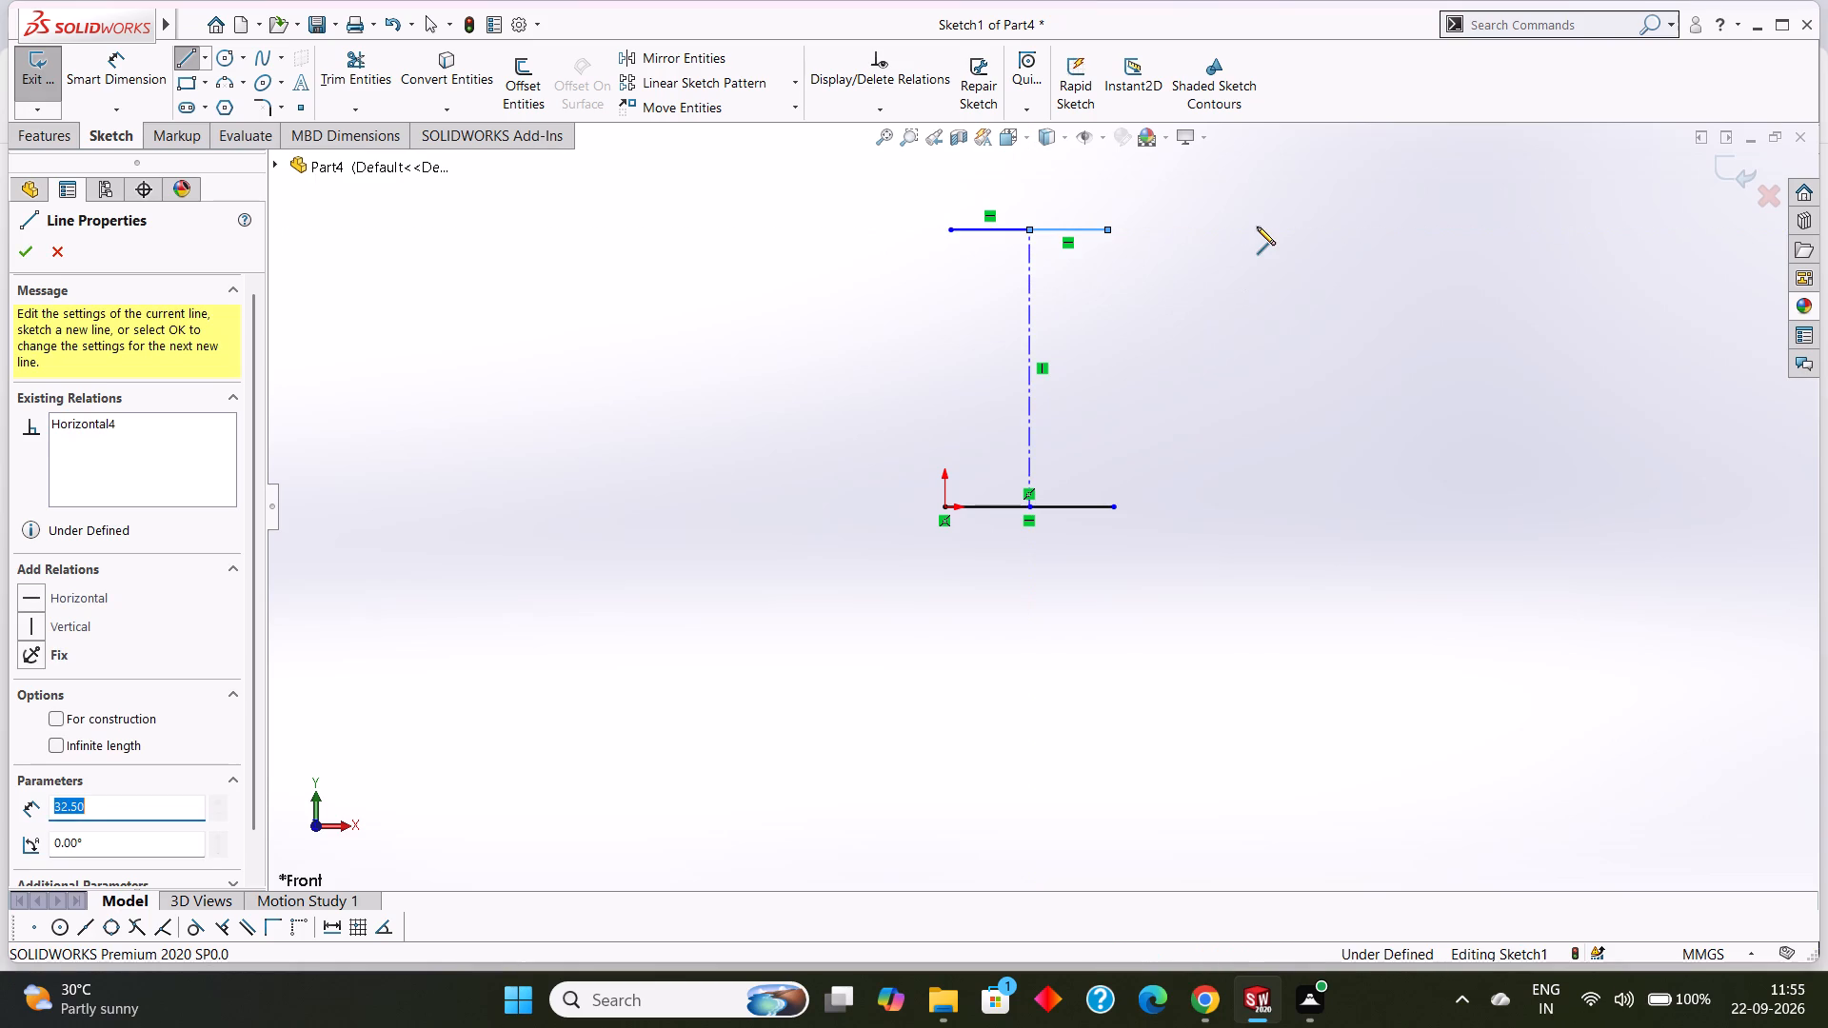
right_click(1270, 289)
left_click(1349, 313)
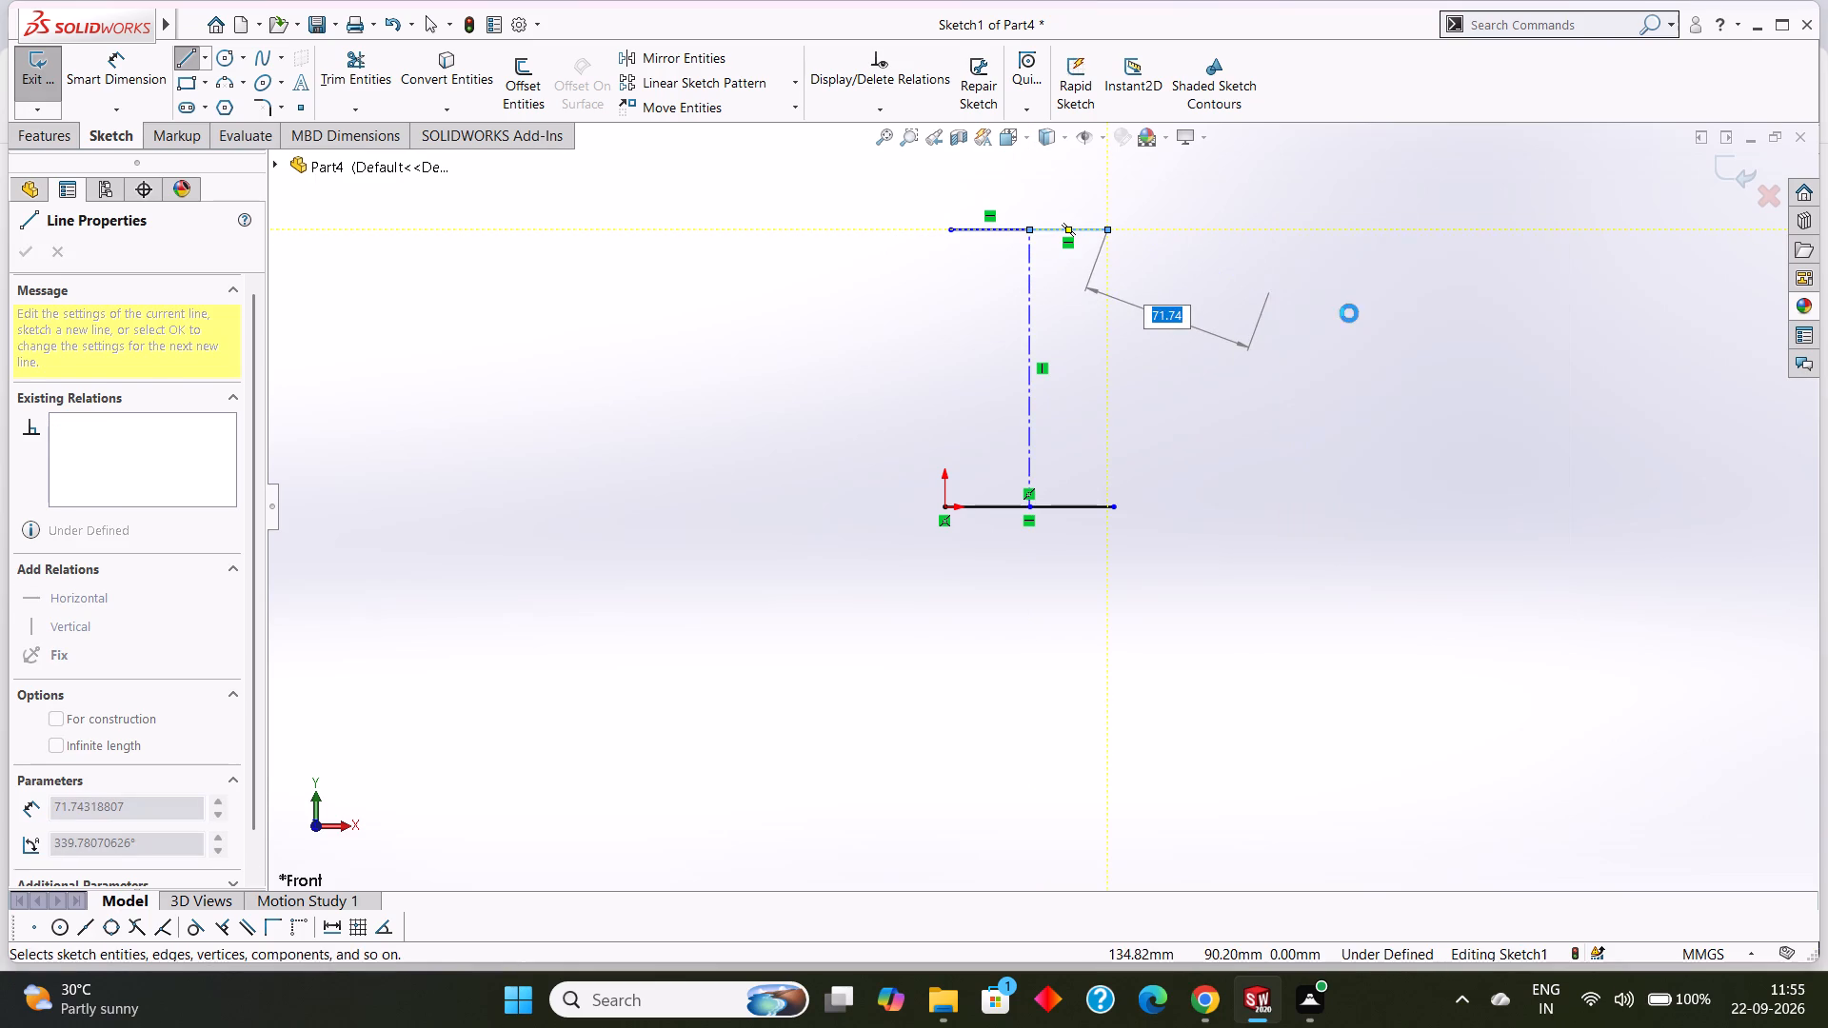
Draw a 20 mm vertical line up from the origin and continue it with a 40 mm vertical line.
left_click(180, 59)
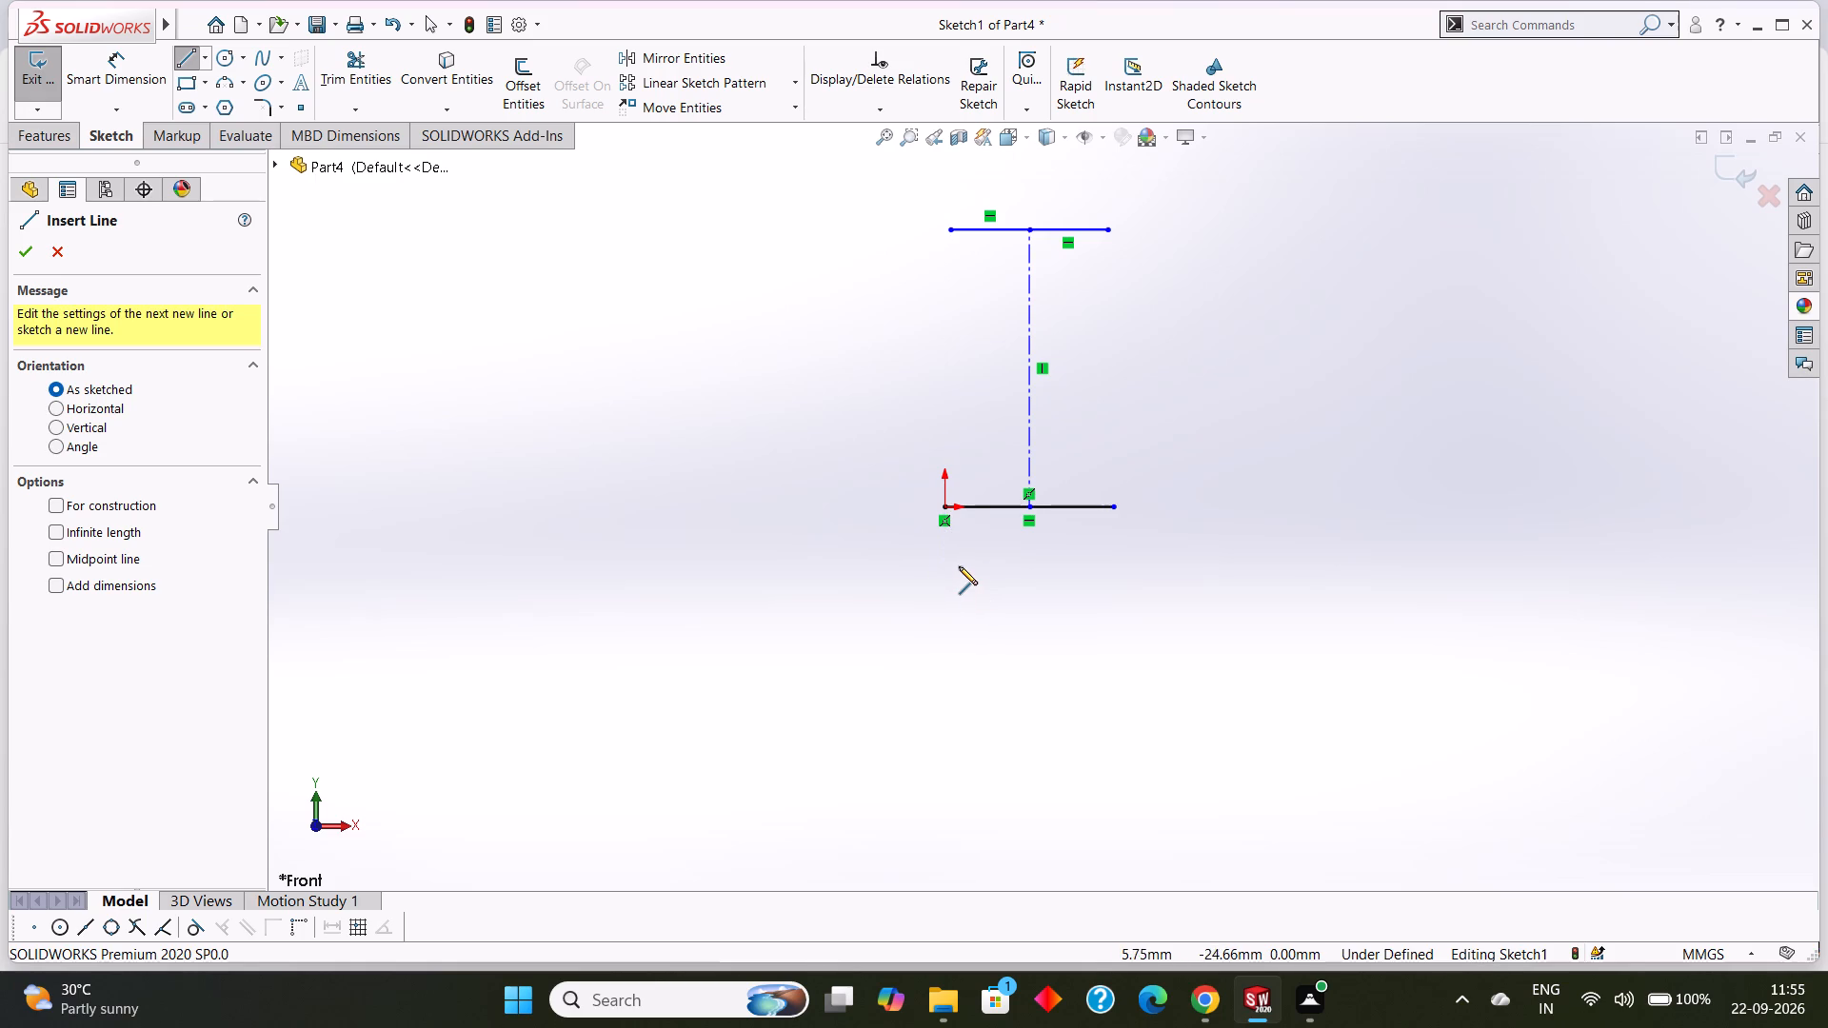
left_click(945, 507)
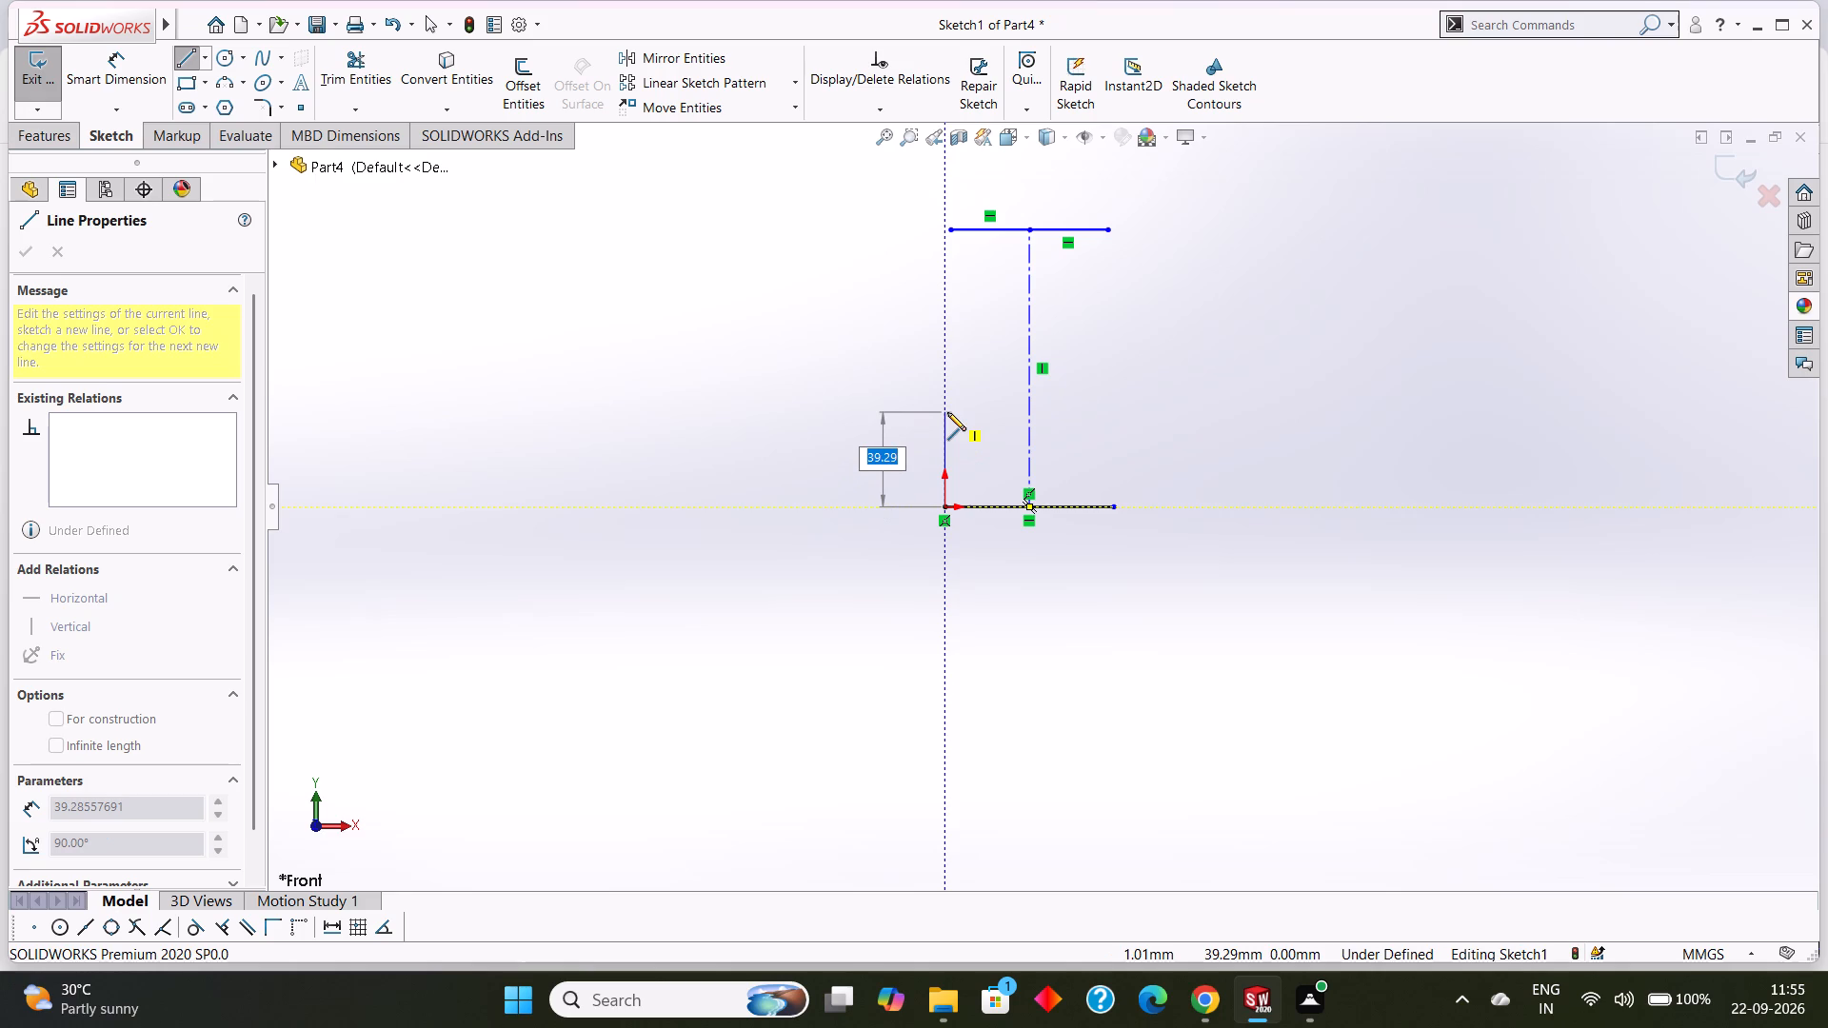
type("20")
key("Return")
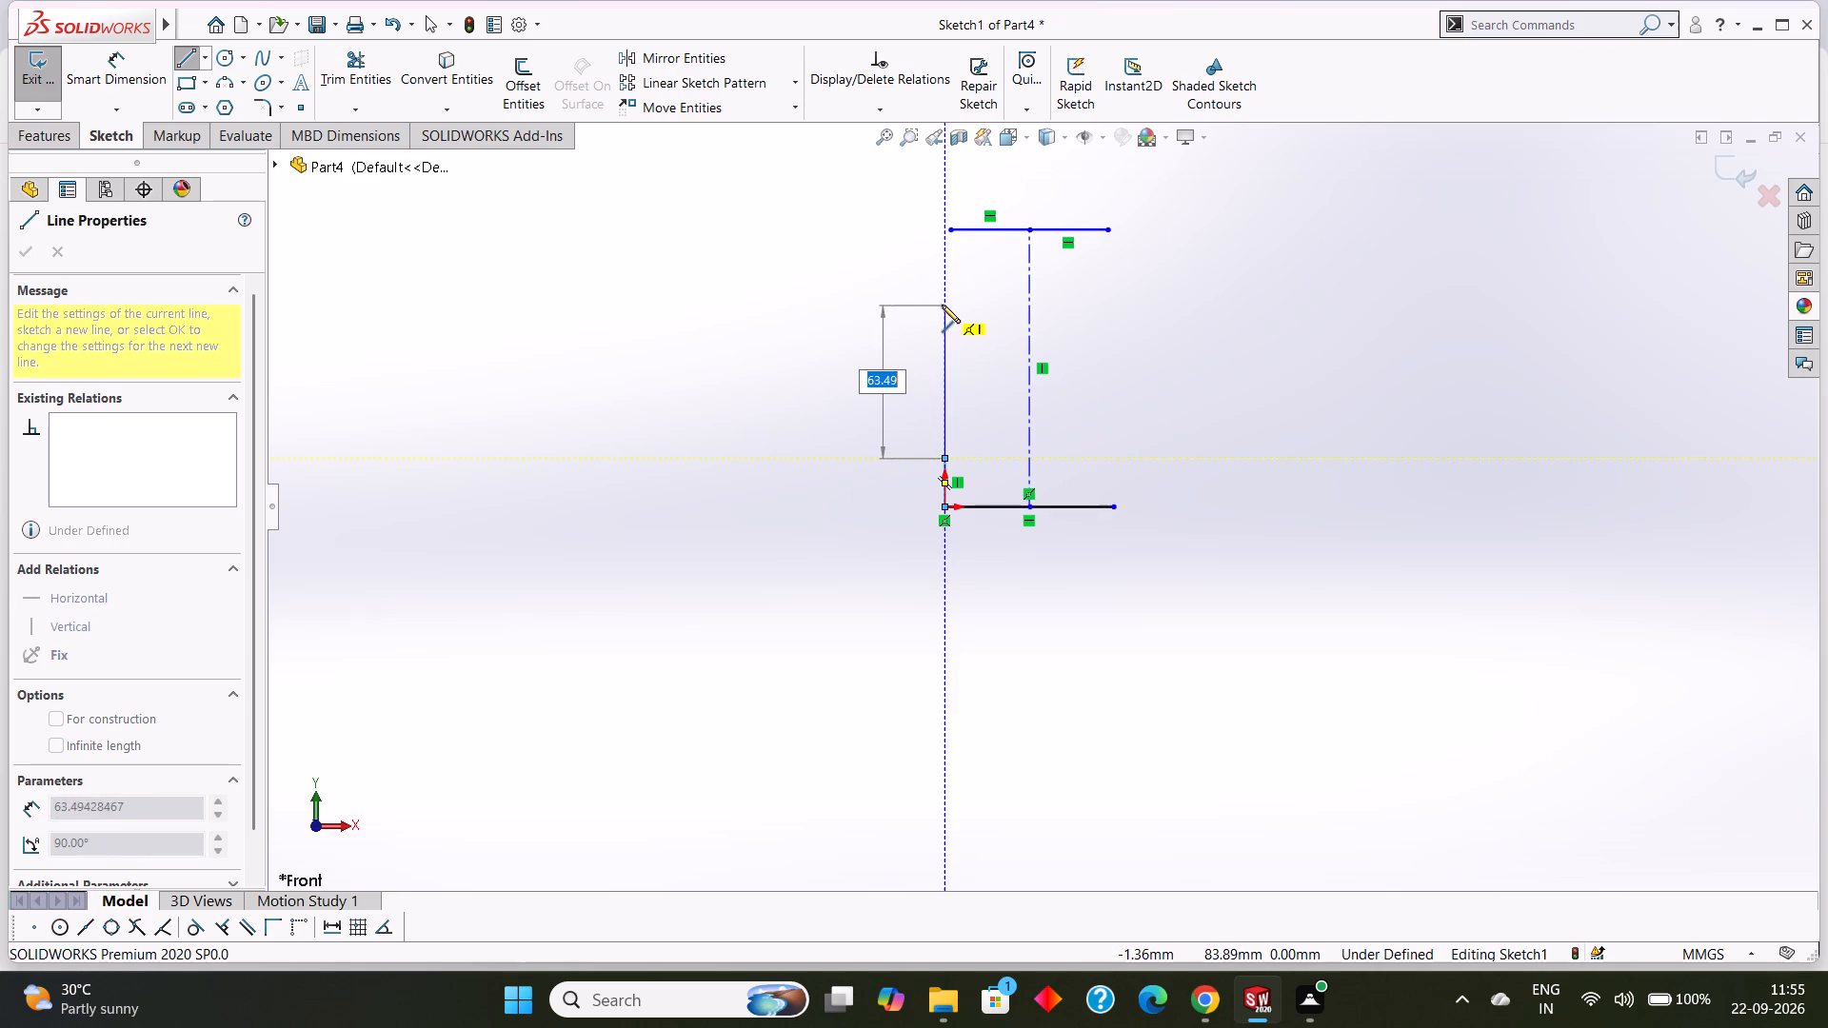
type("40")
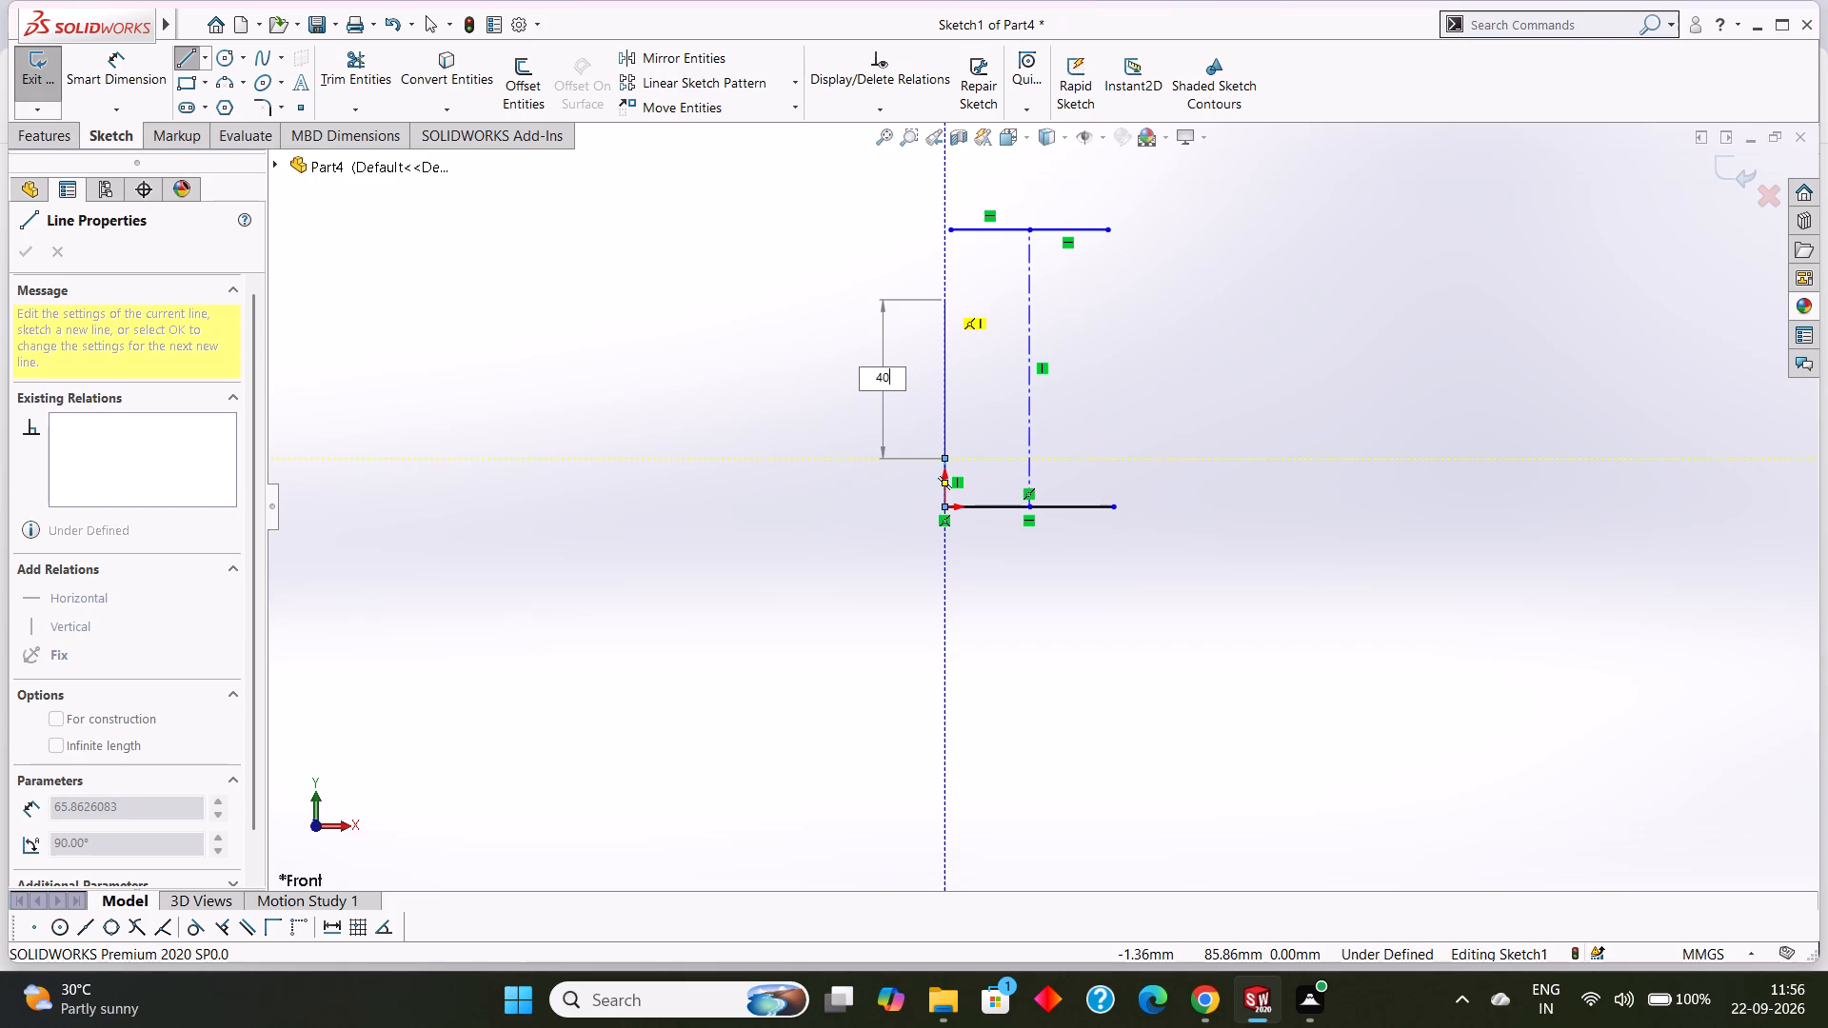
key("Return")
right_click(881, 318)
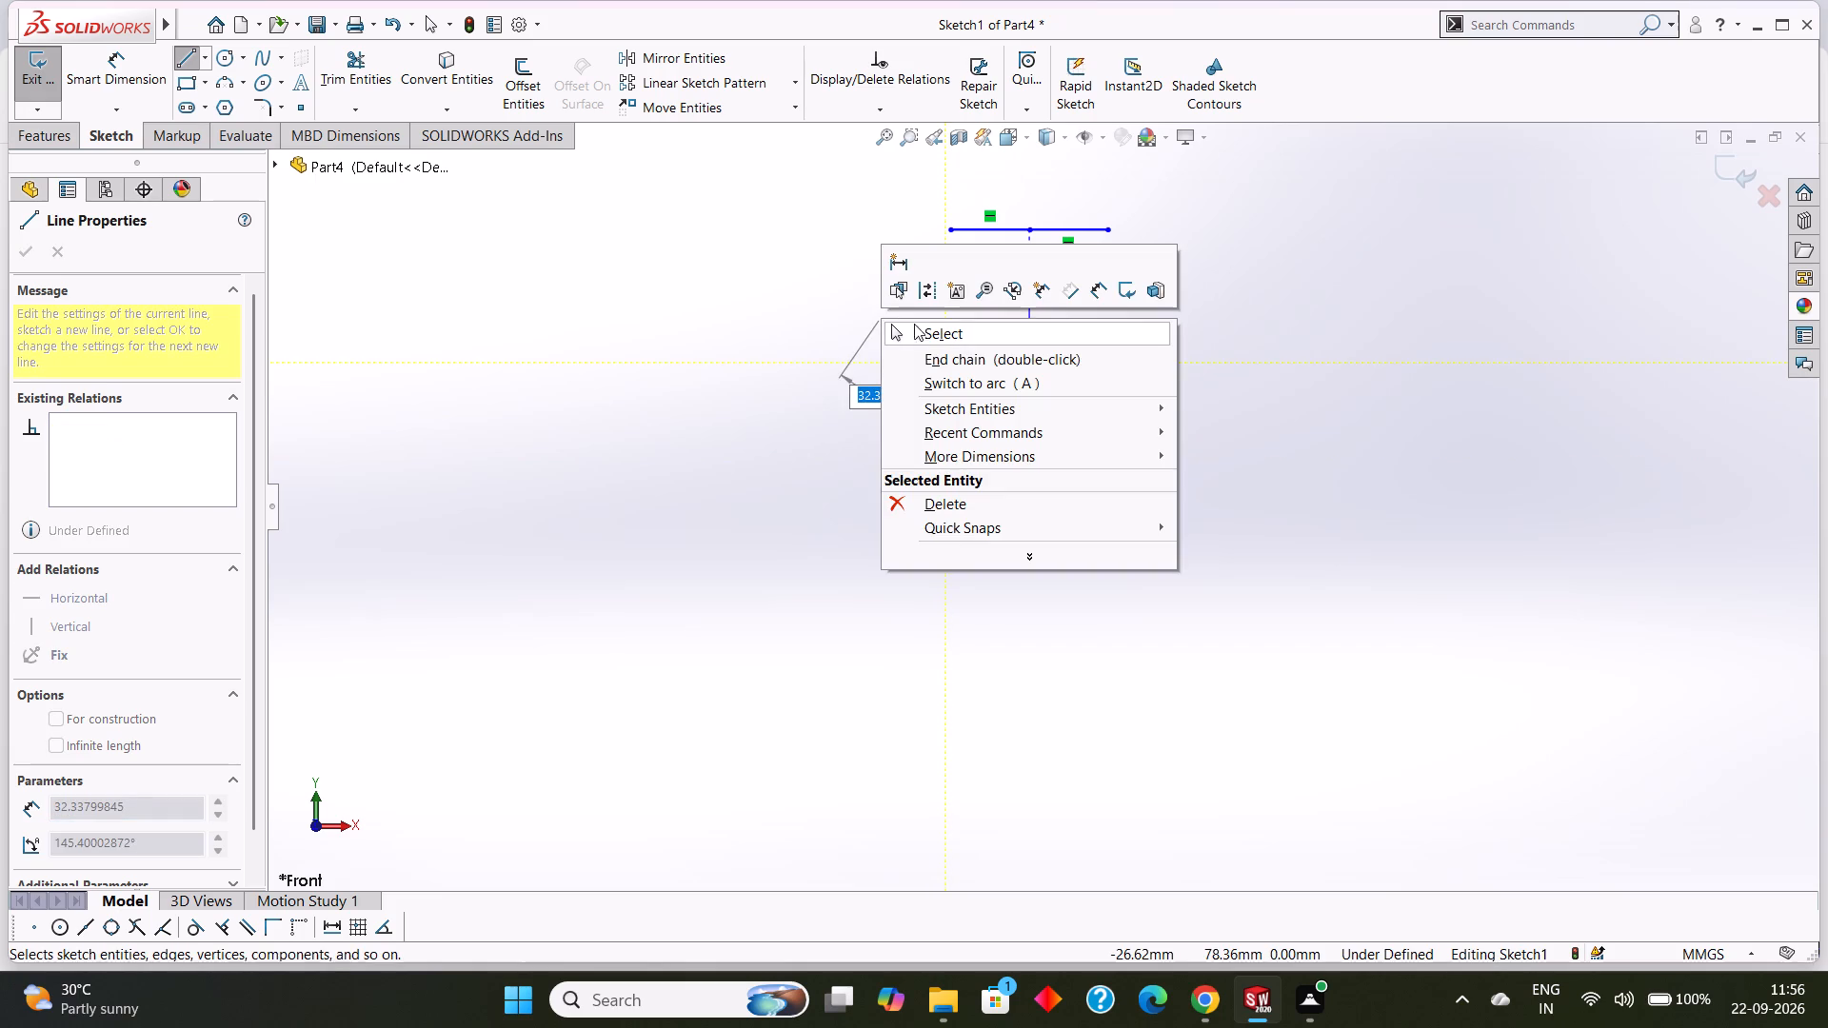
left_click(924, 330)
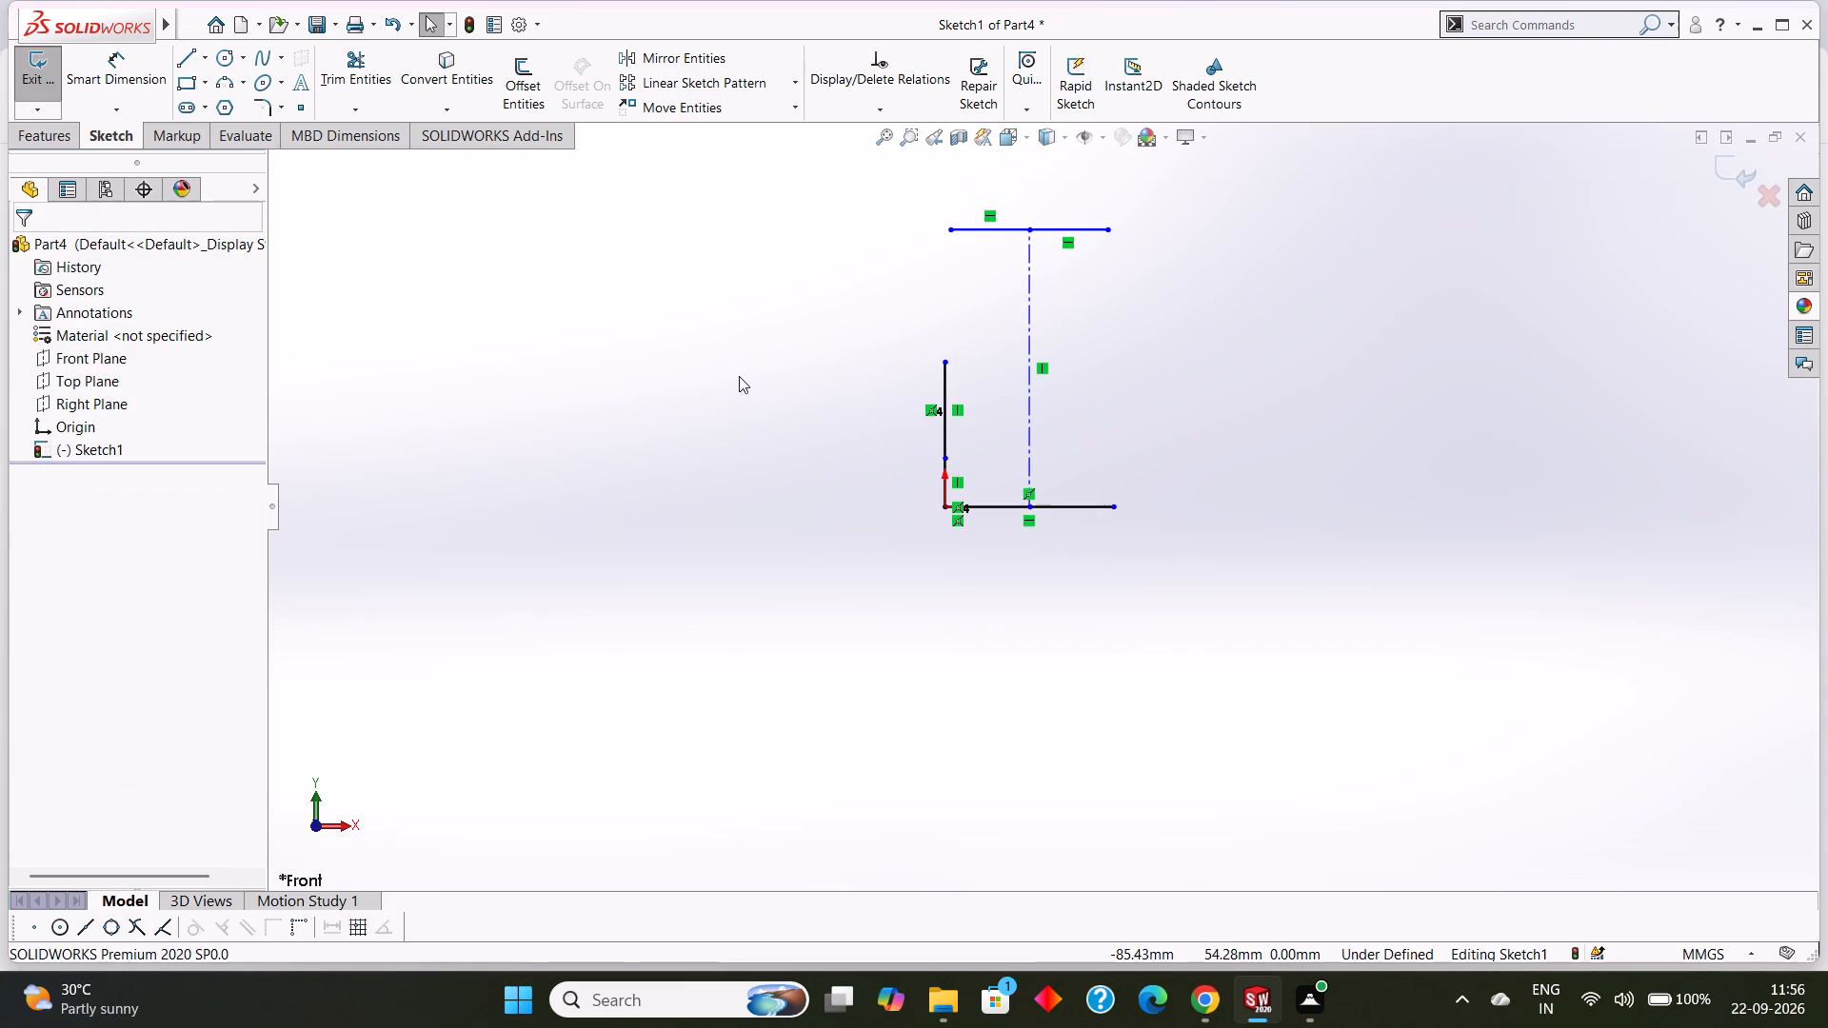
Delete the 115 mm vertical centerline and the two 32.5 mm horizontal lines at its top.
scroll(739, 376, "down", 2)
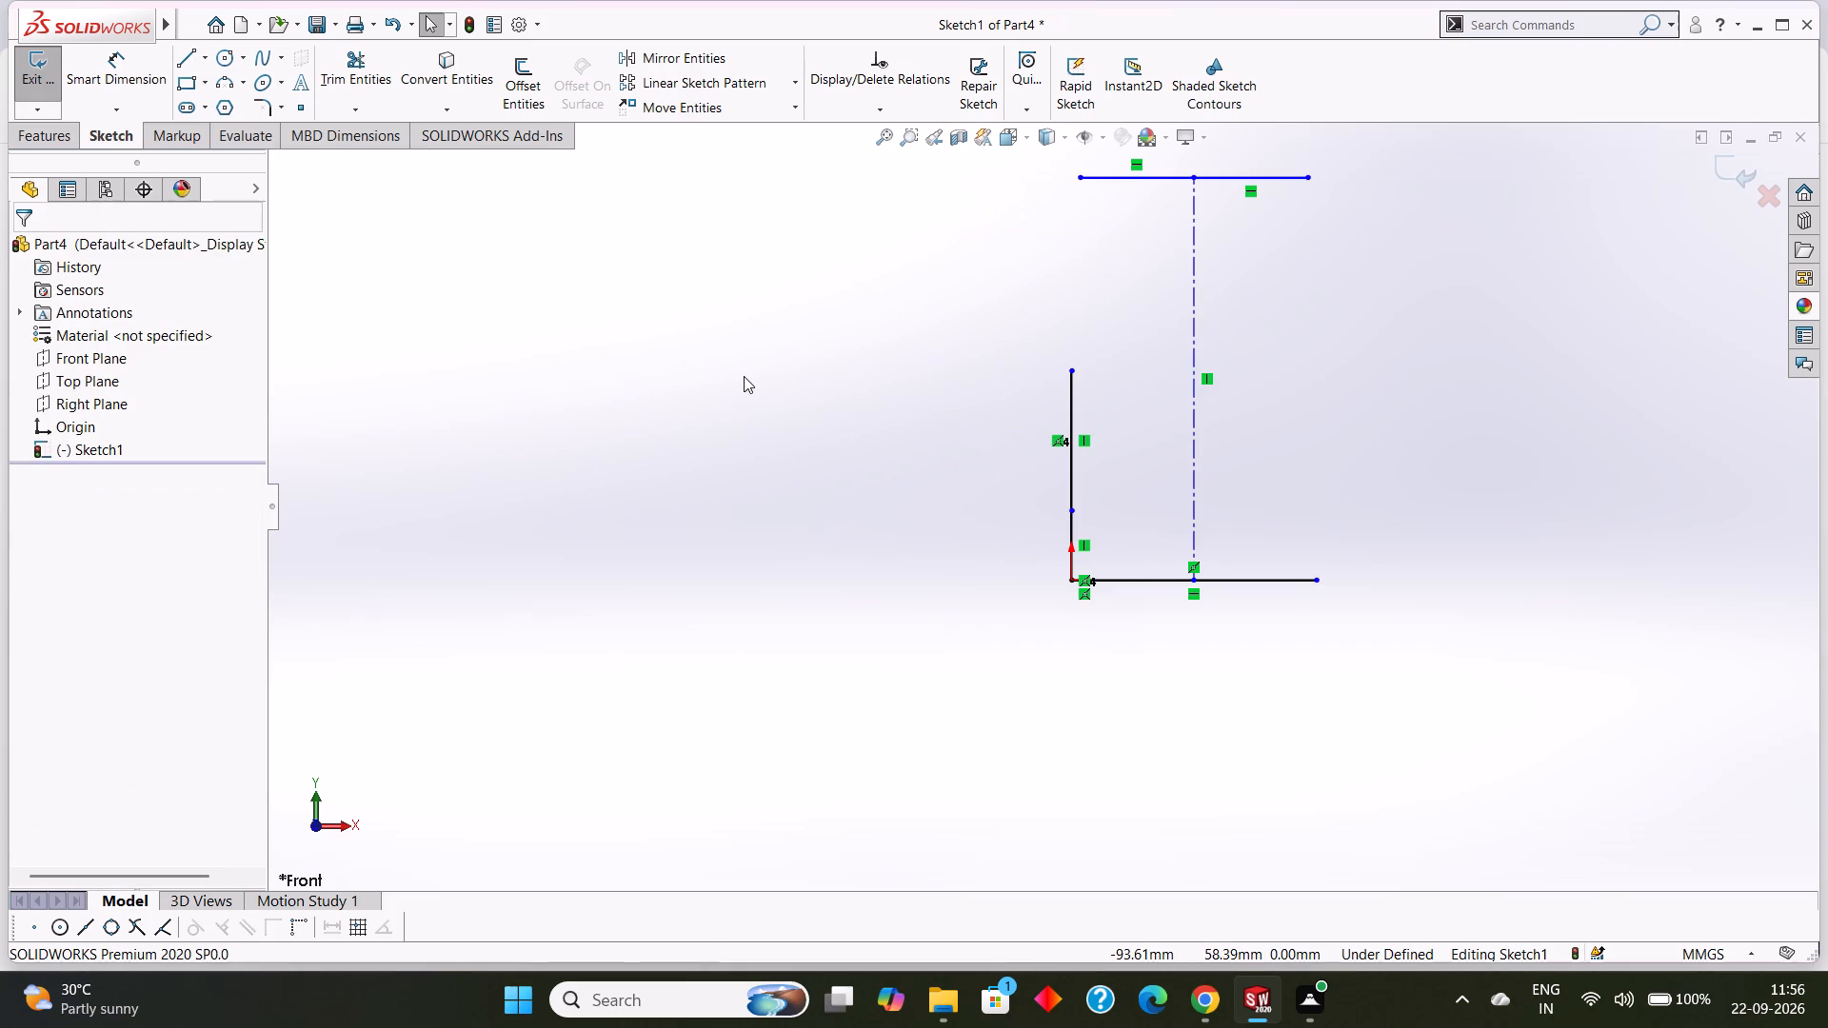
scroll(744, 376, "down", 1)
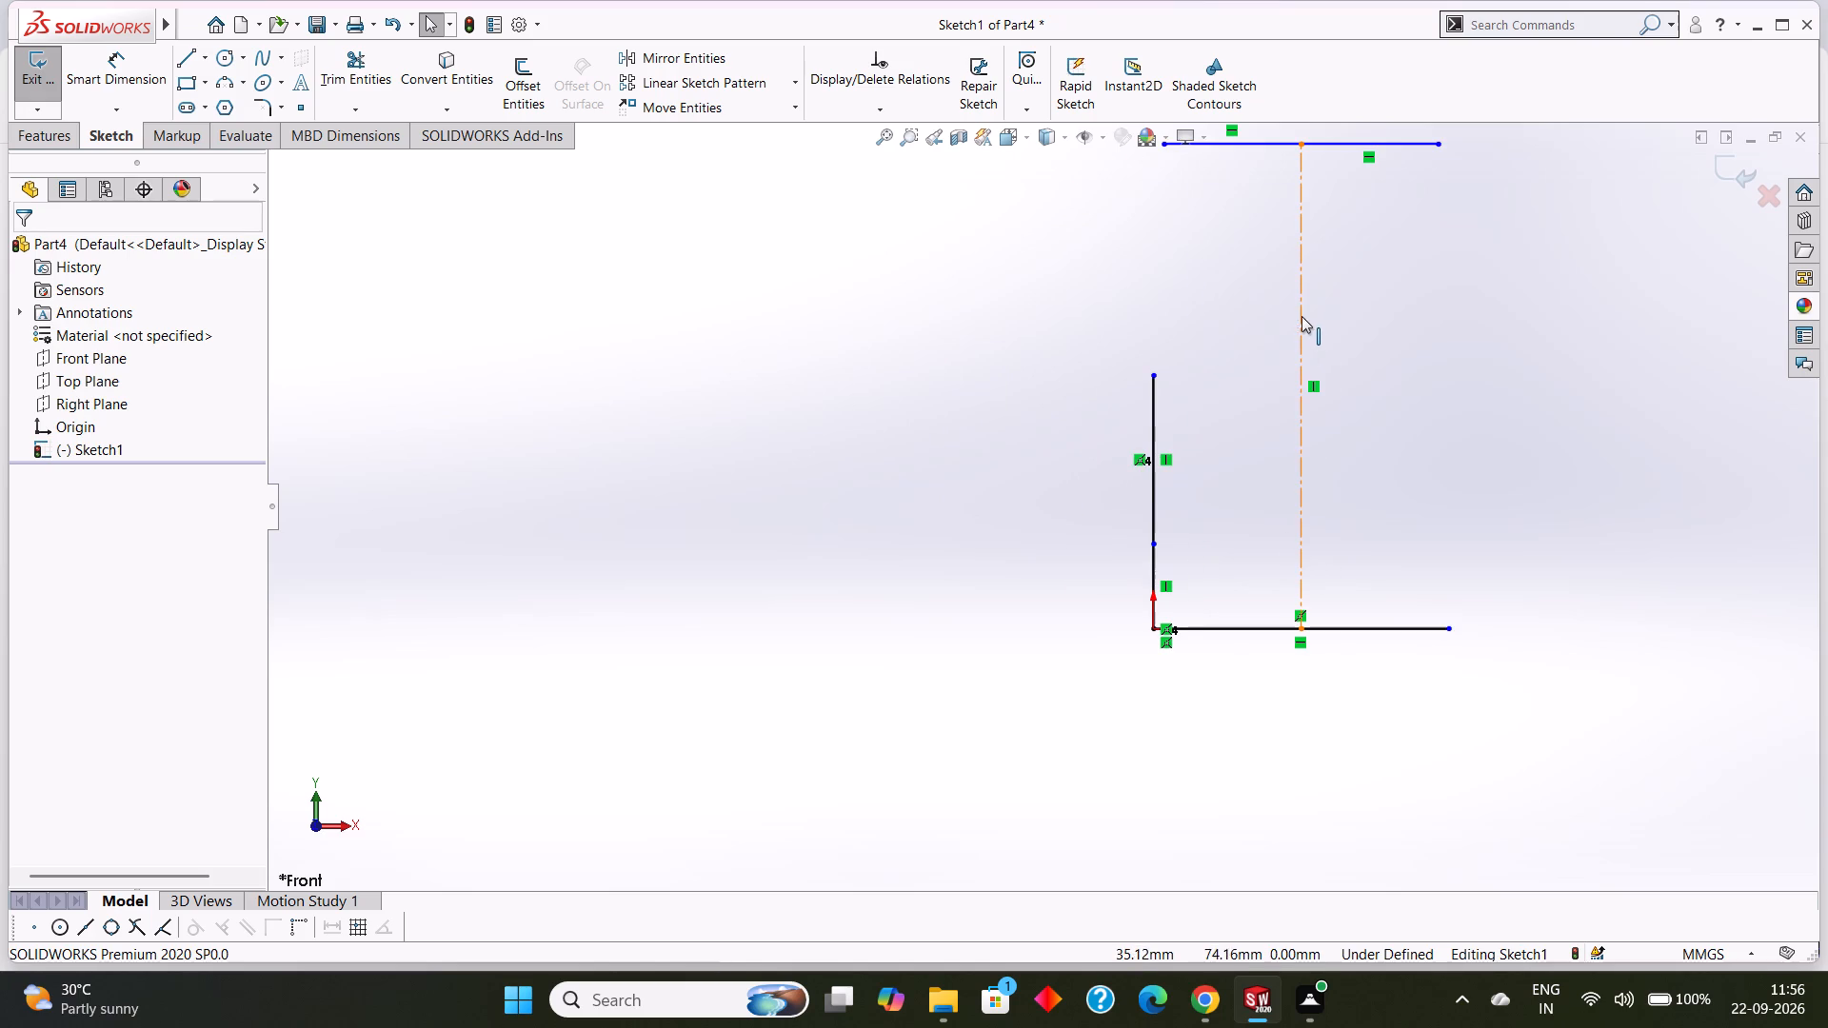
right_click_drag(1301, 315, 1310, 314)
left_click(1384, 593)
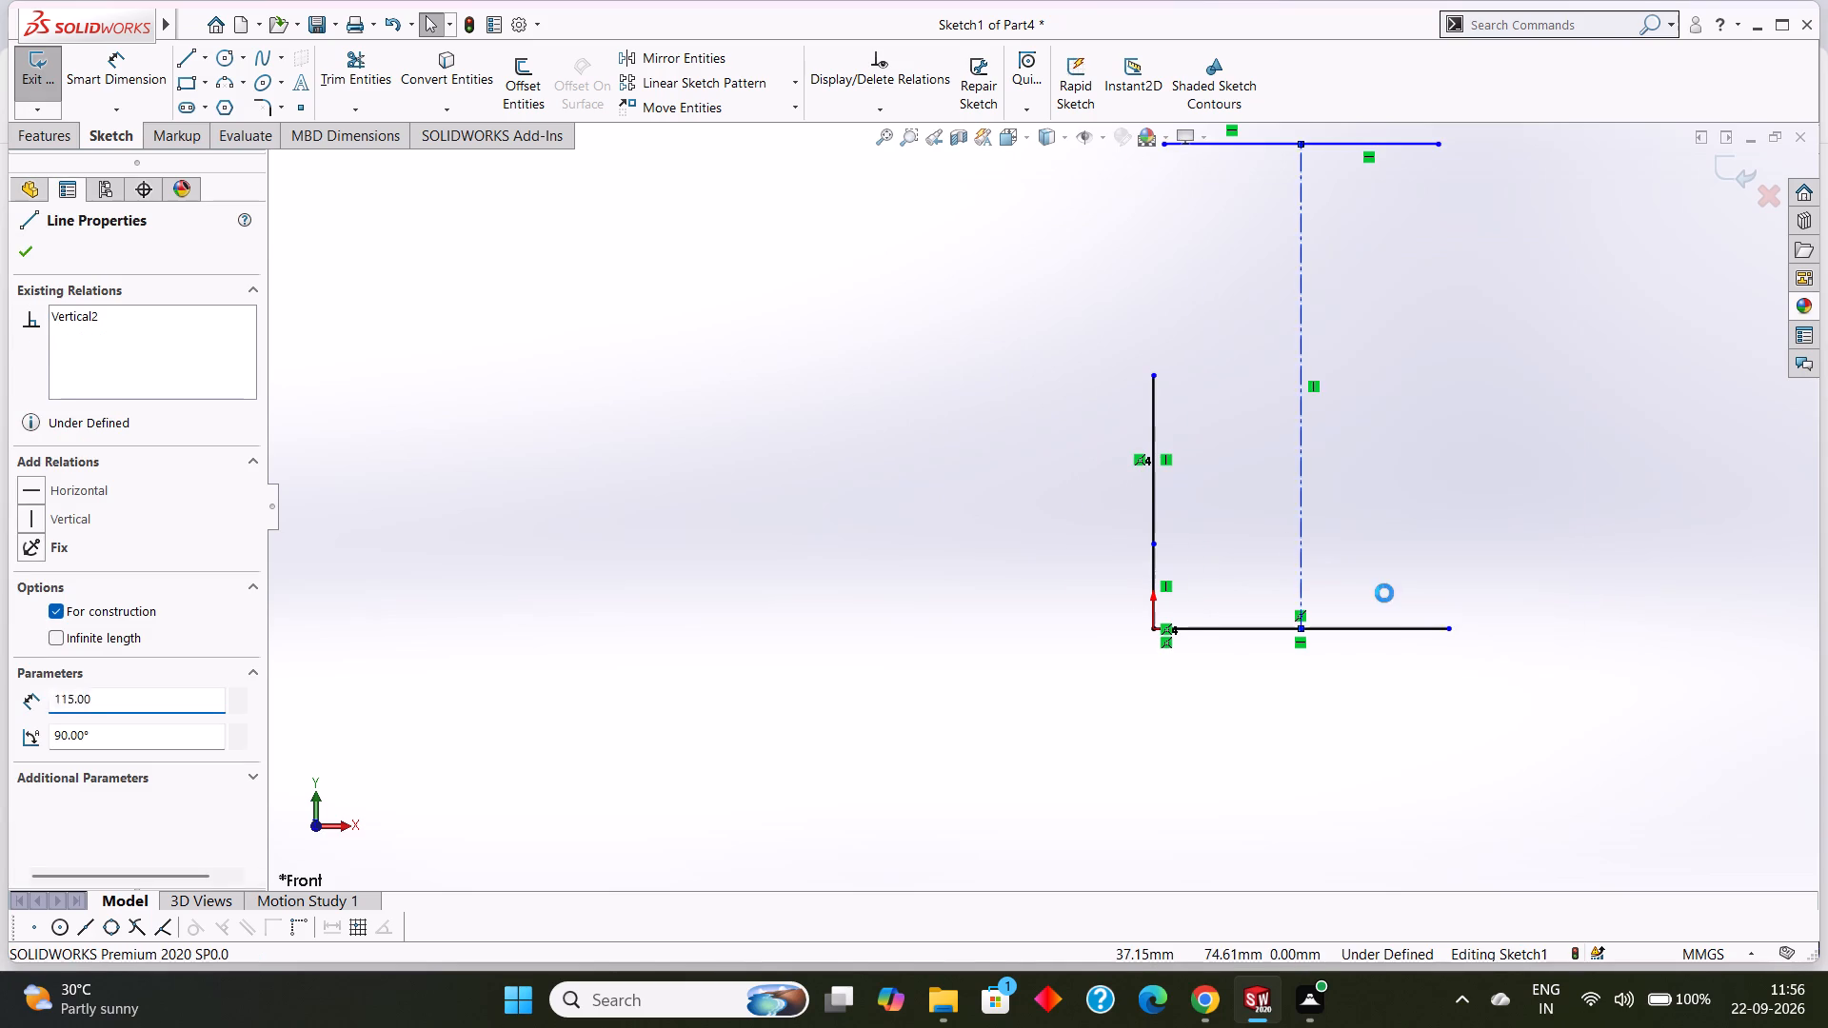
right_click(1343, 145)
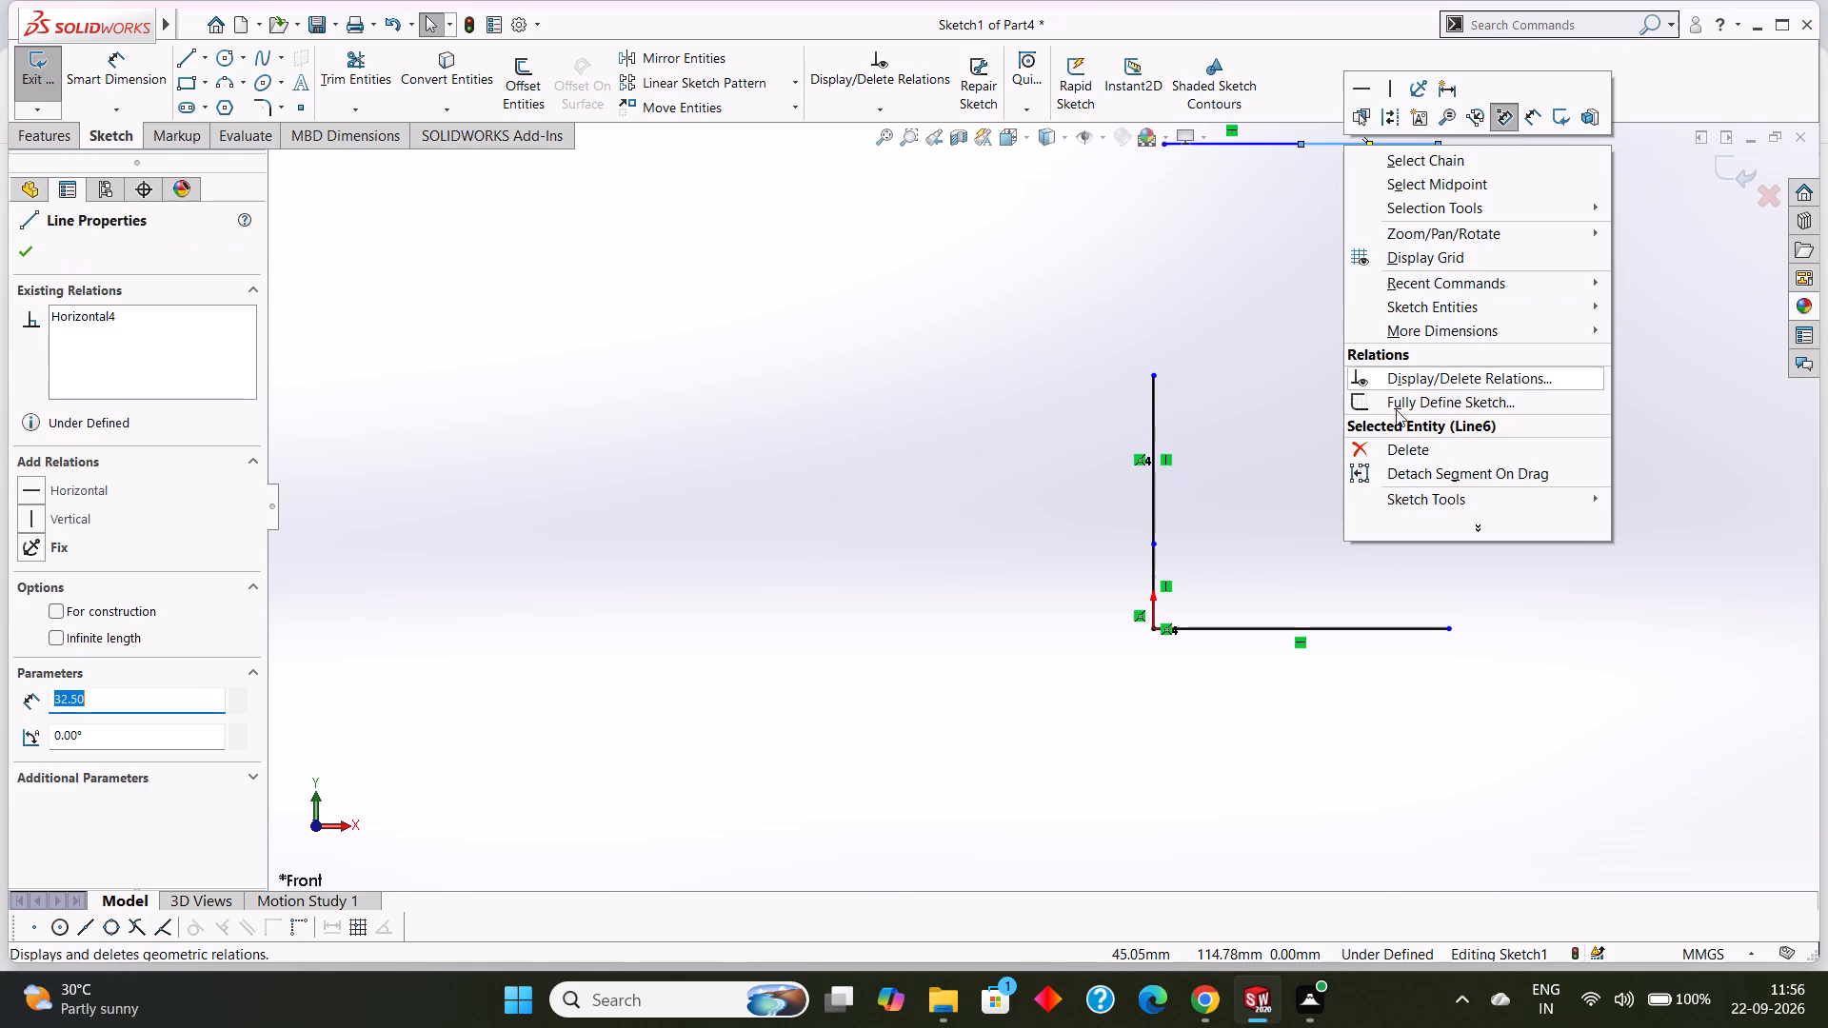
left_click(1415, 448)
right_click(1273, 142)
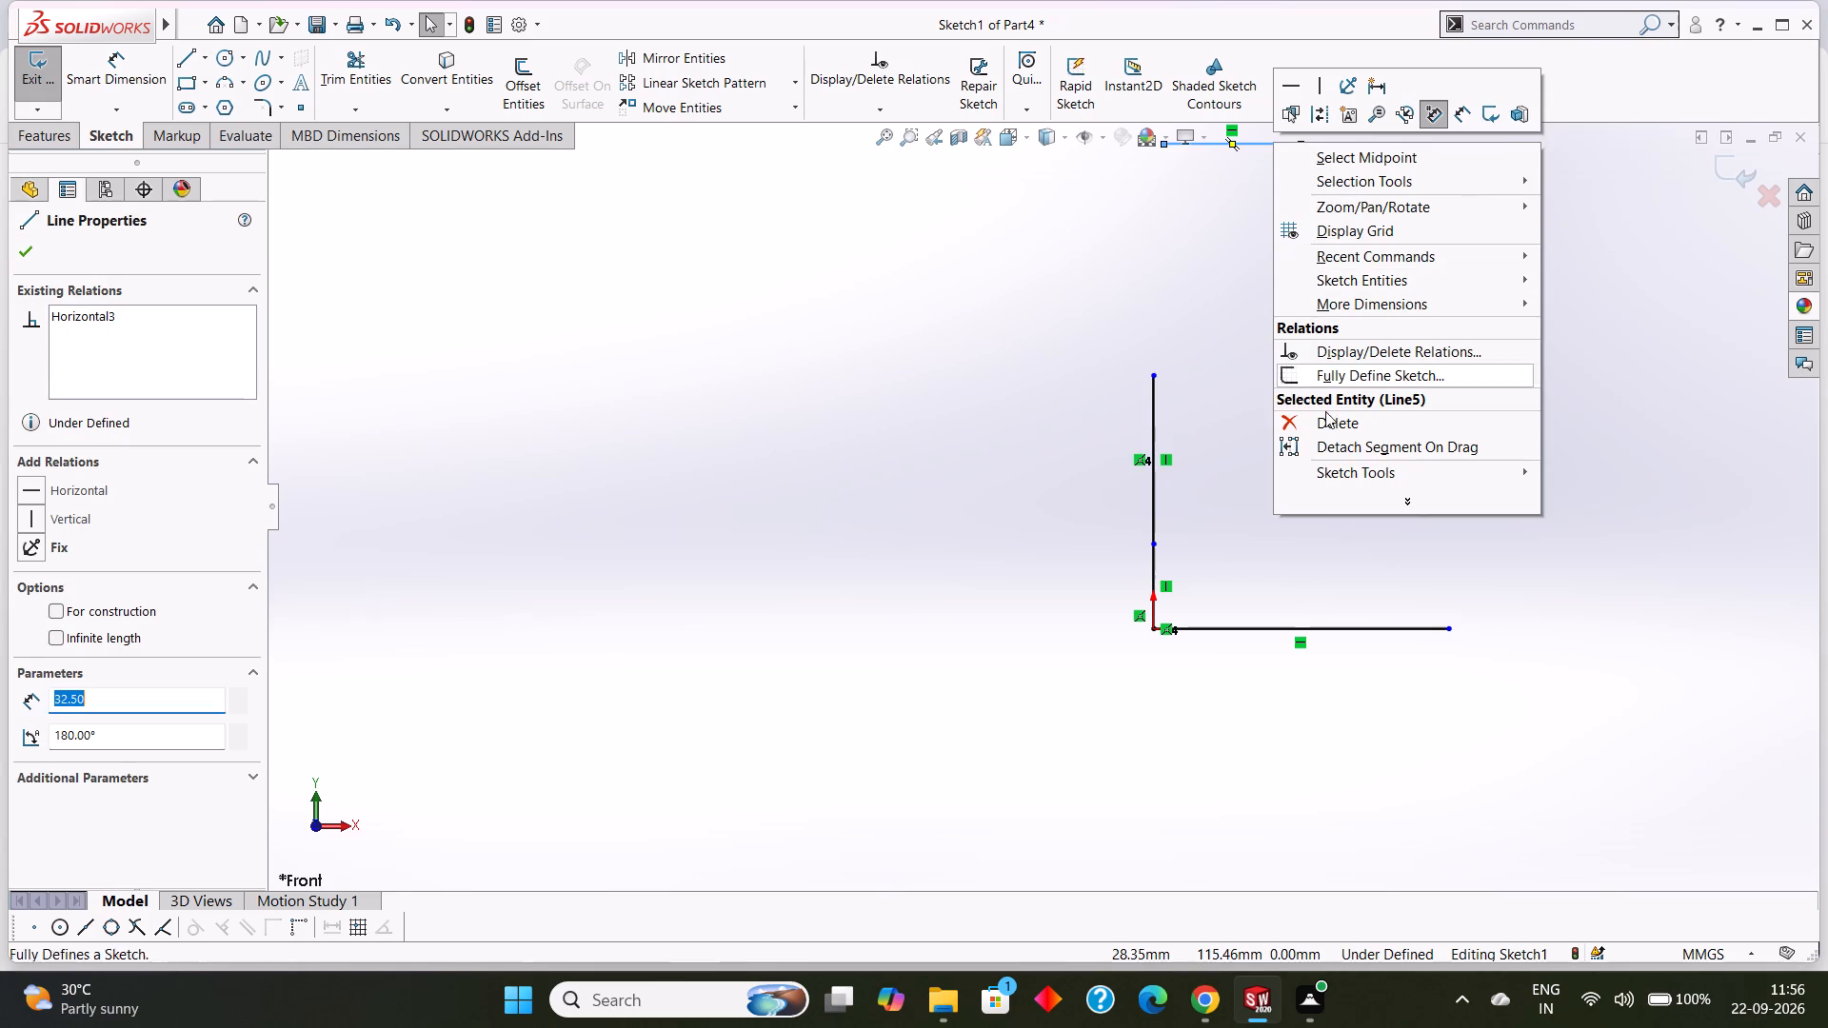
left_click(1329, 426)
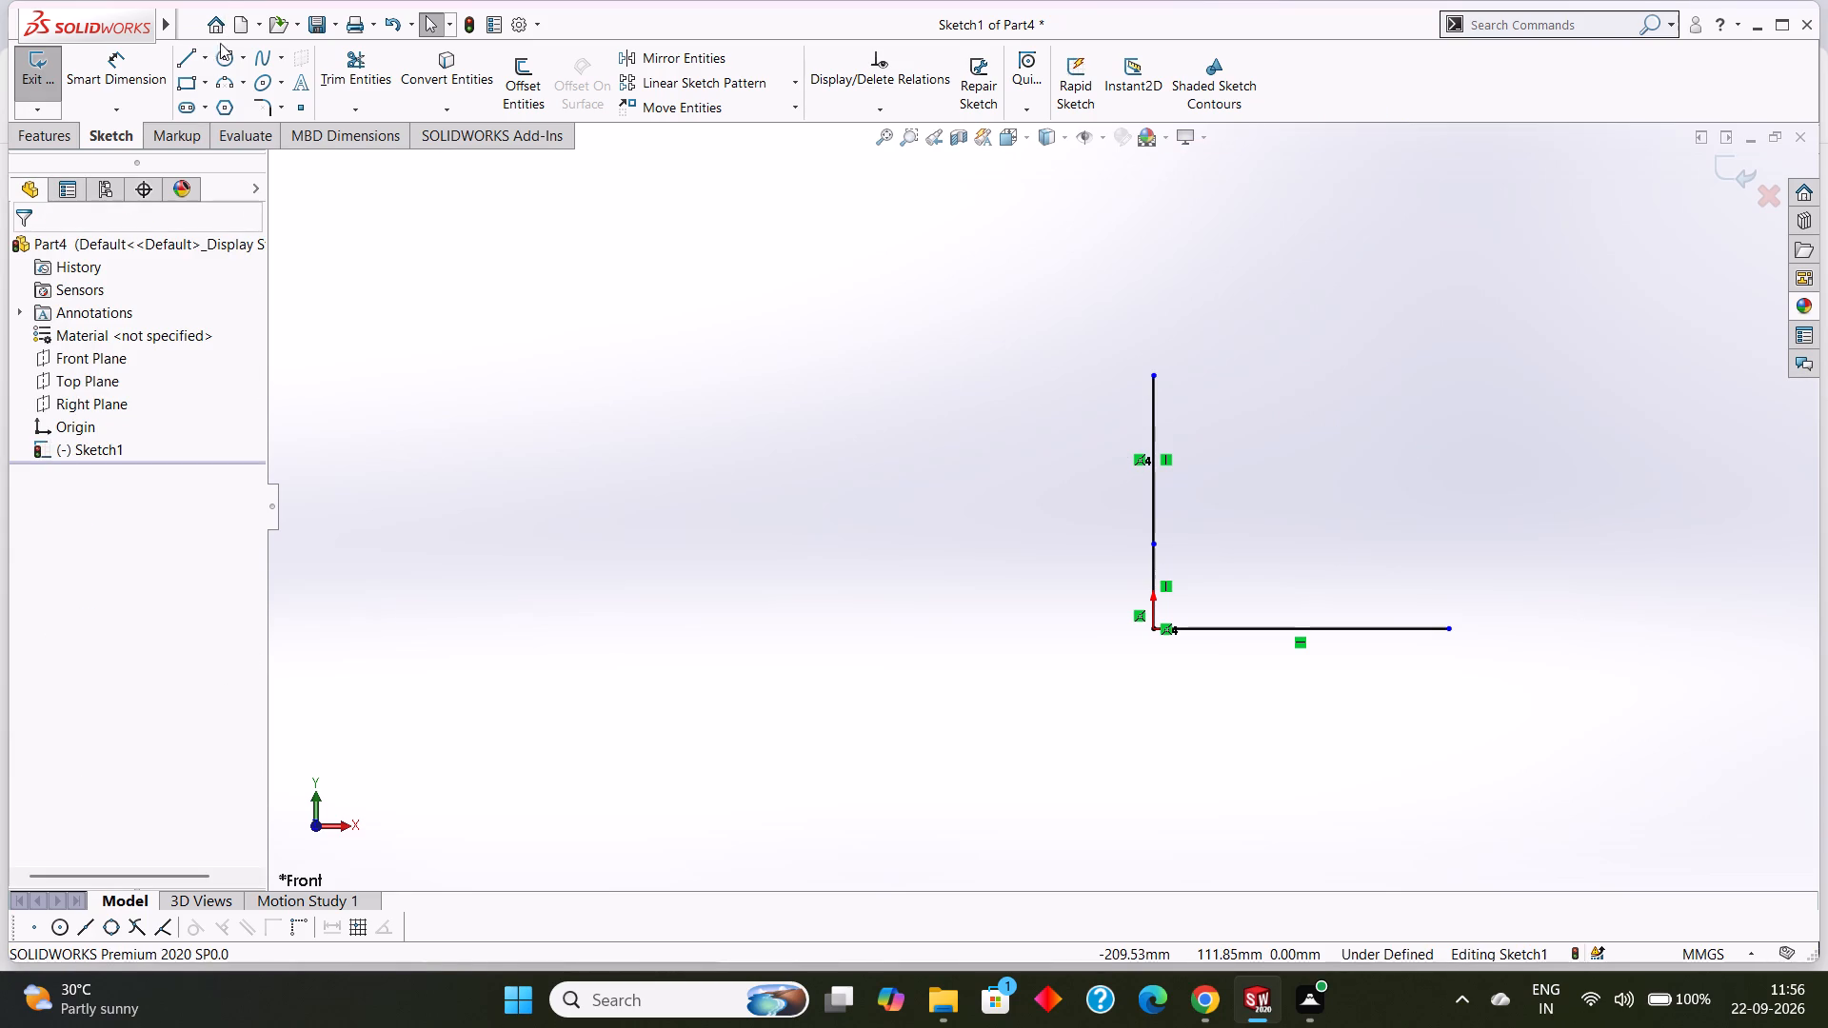
Draw a centerline running 40 mm from the origin along the base line and continue it 115 mm vertically upward.
left_click(205, 59)
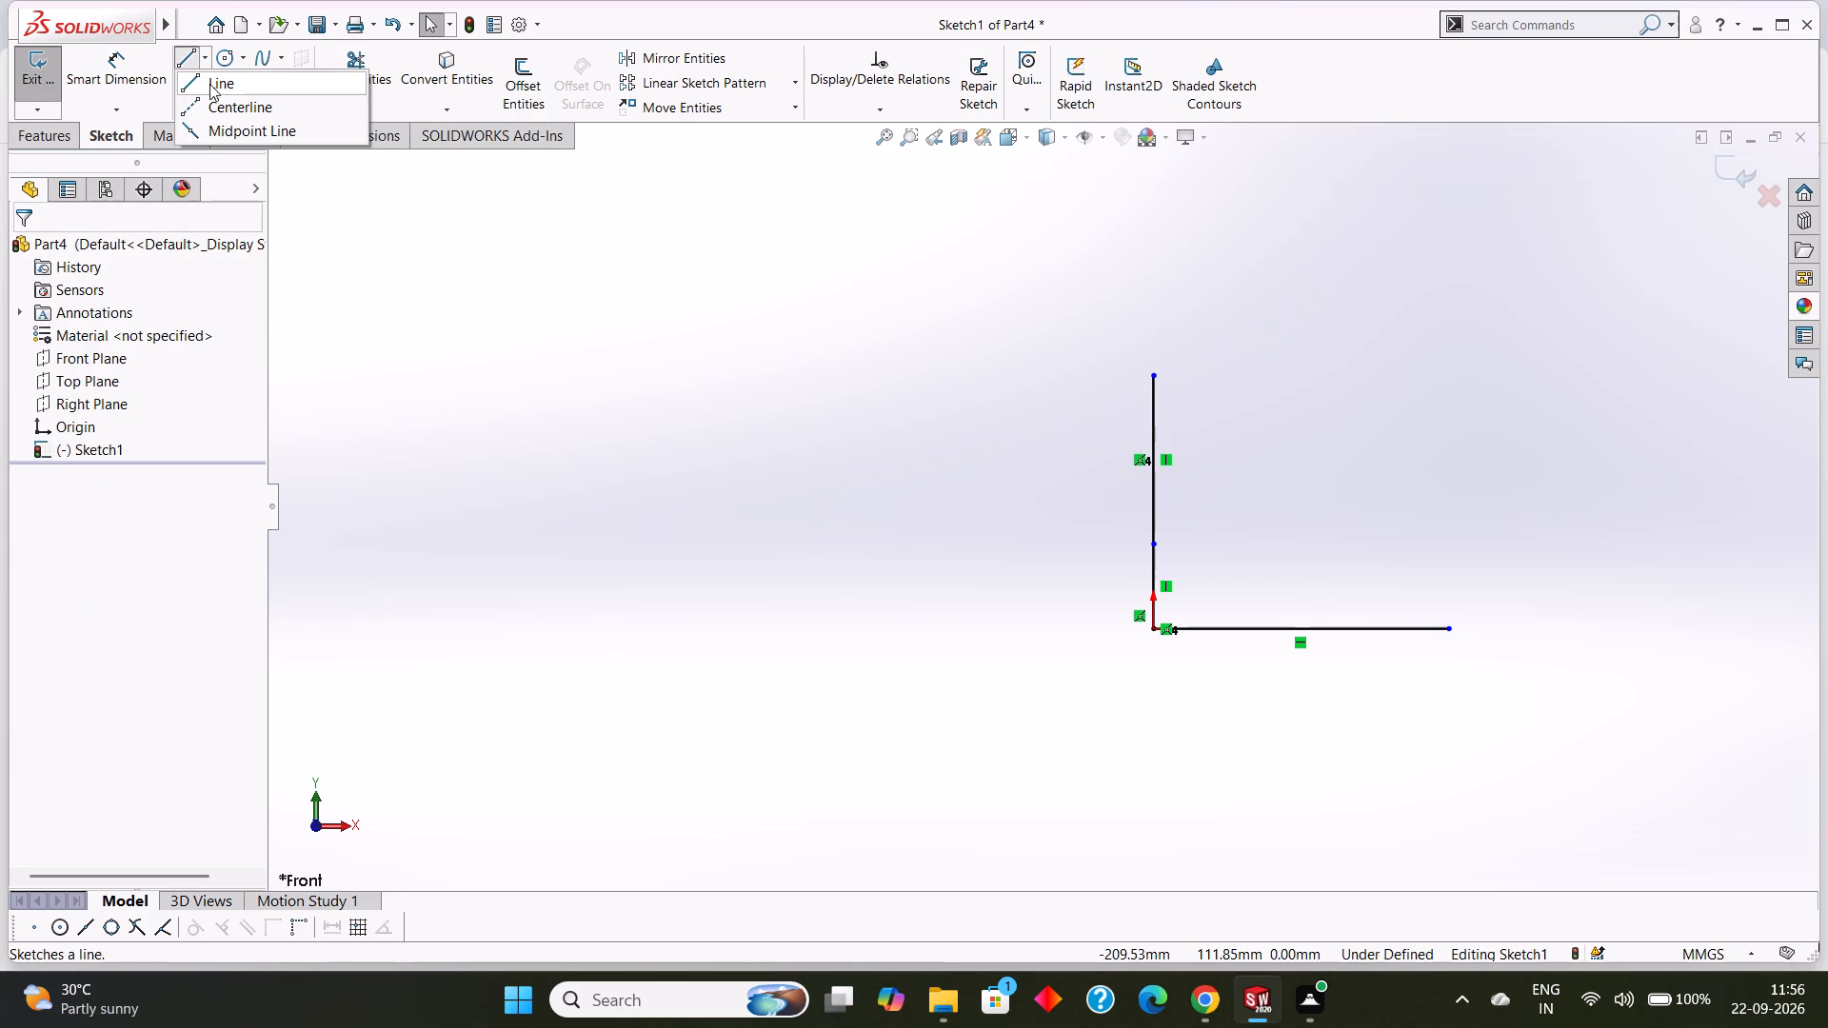
left_click(219, 103)
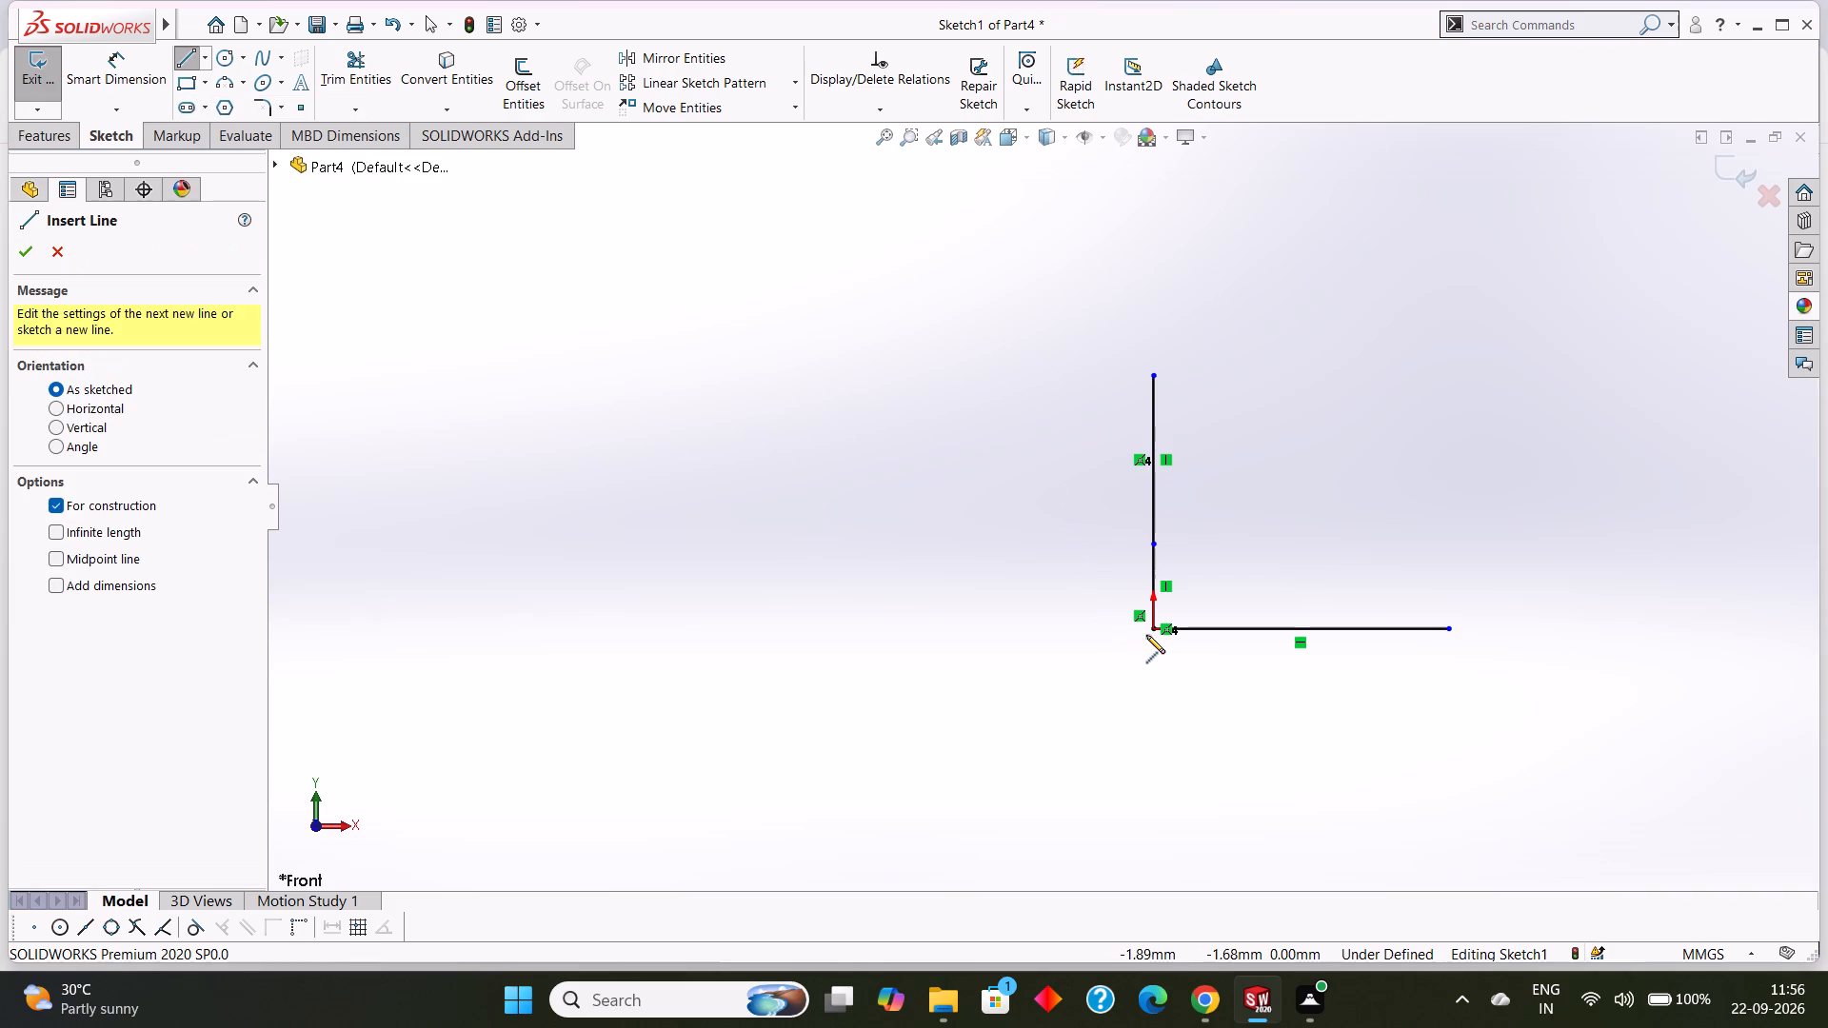
left_click(1149, 628)
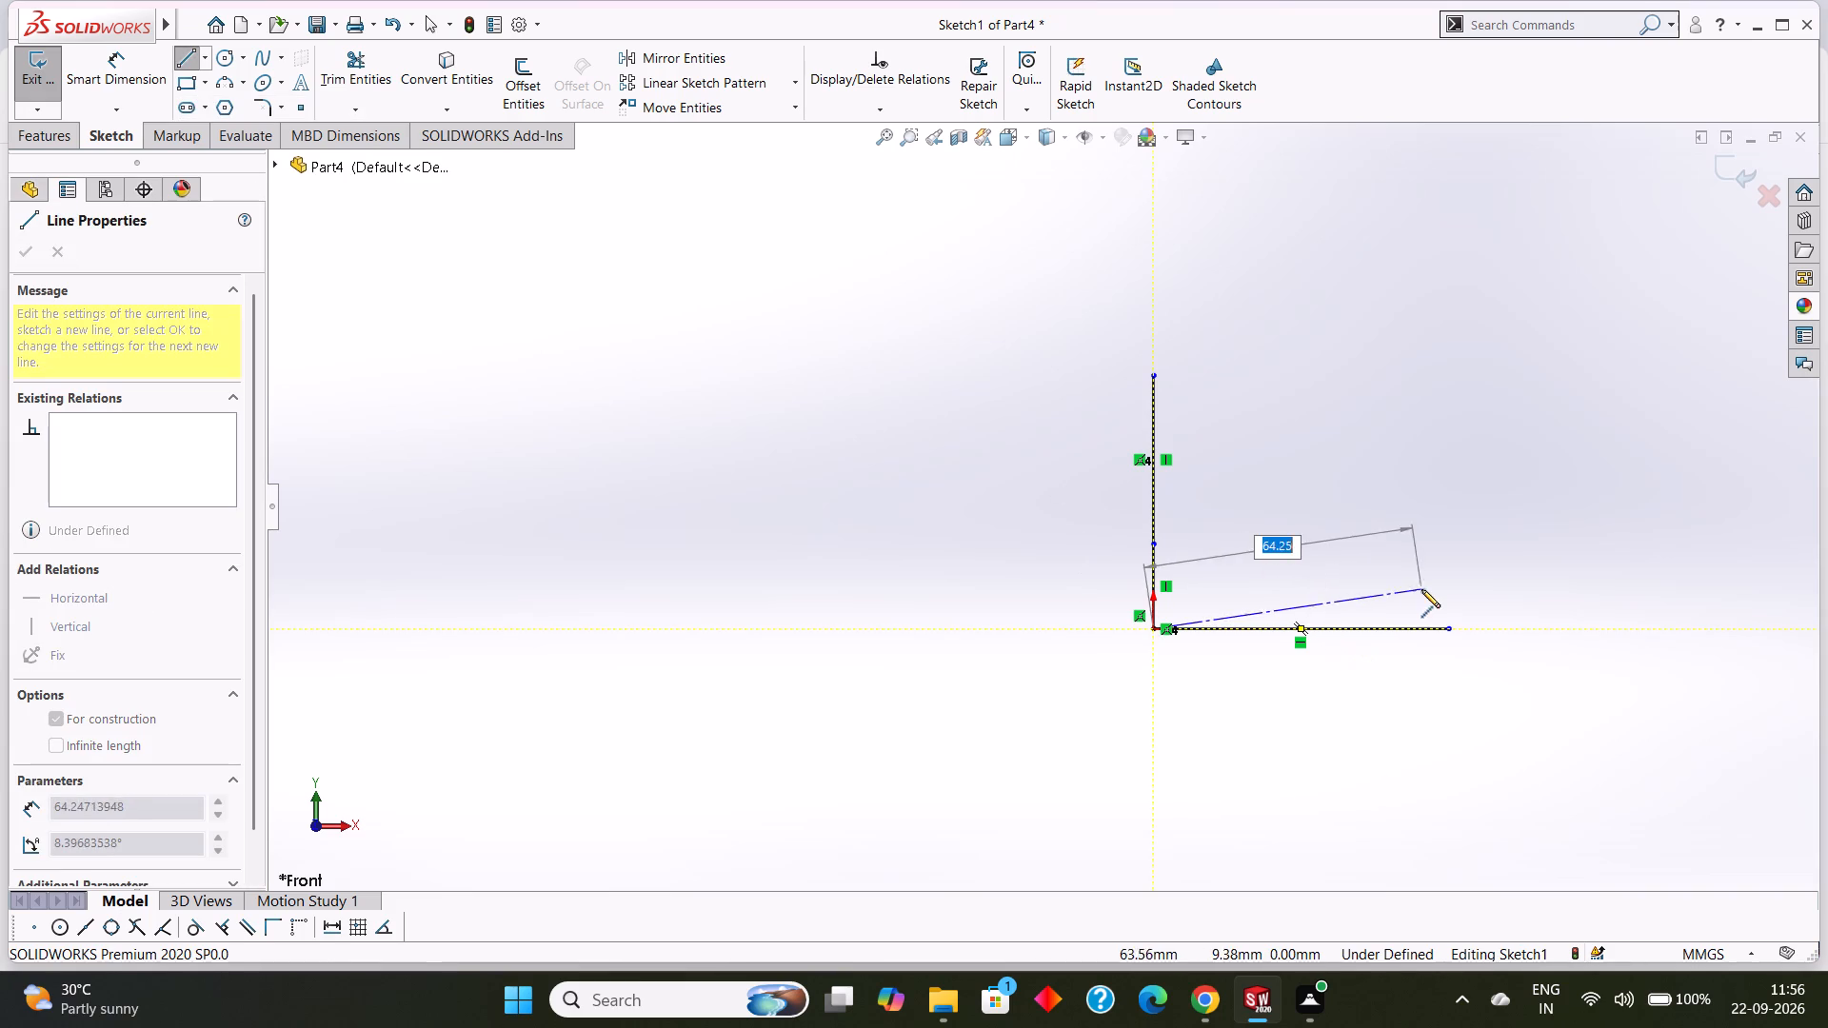
type("40")
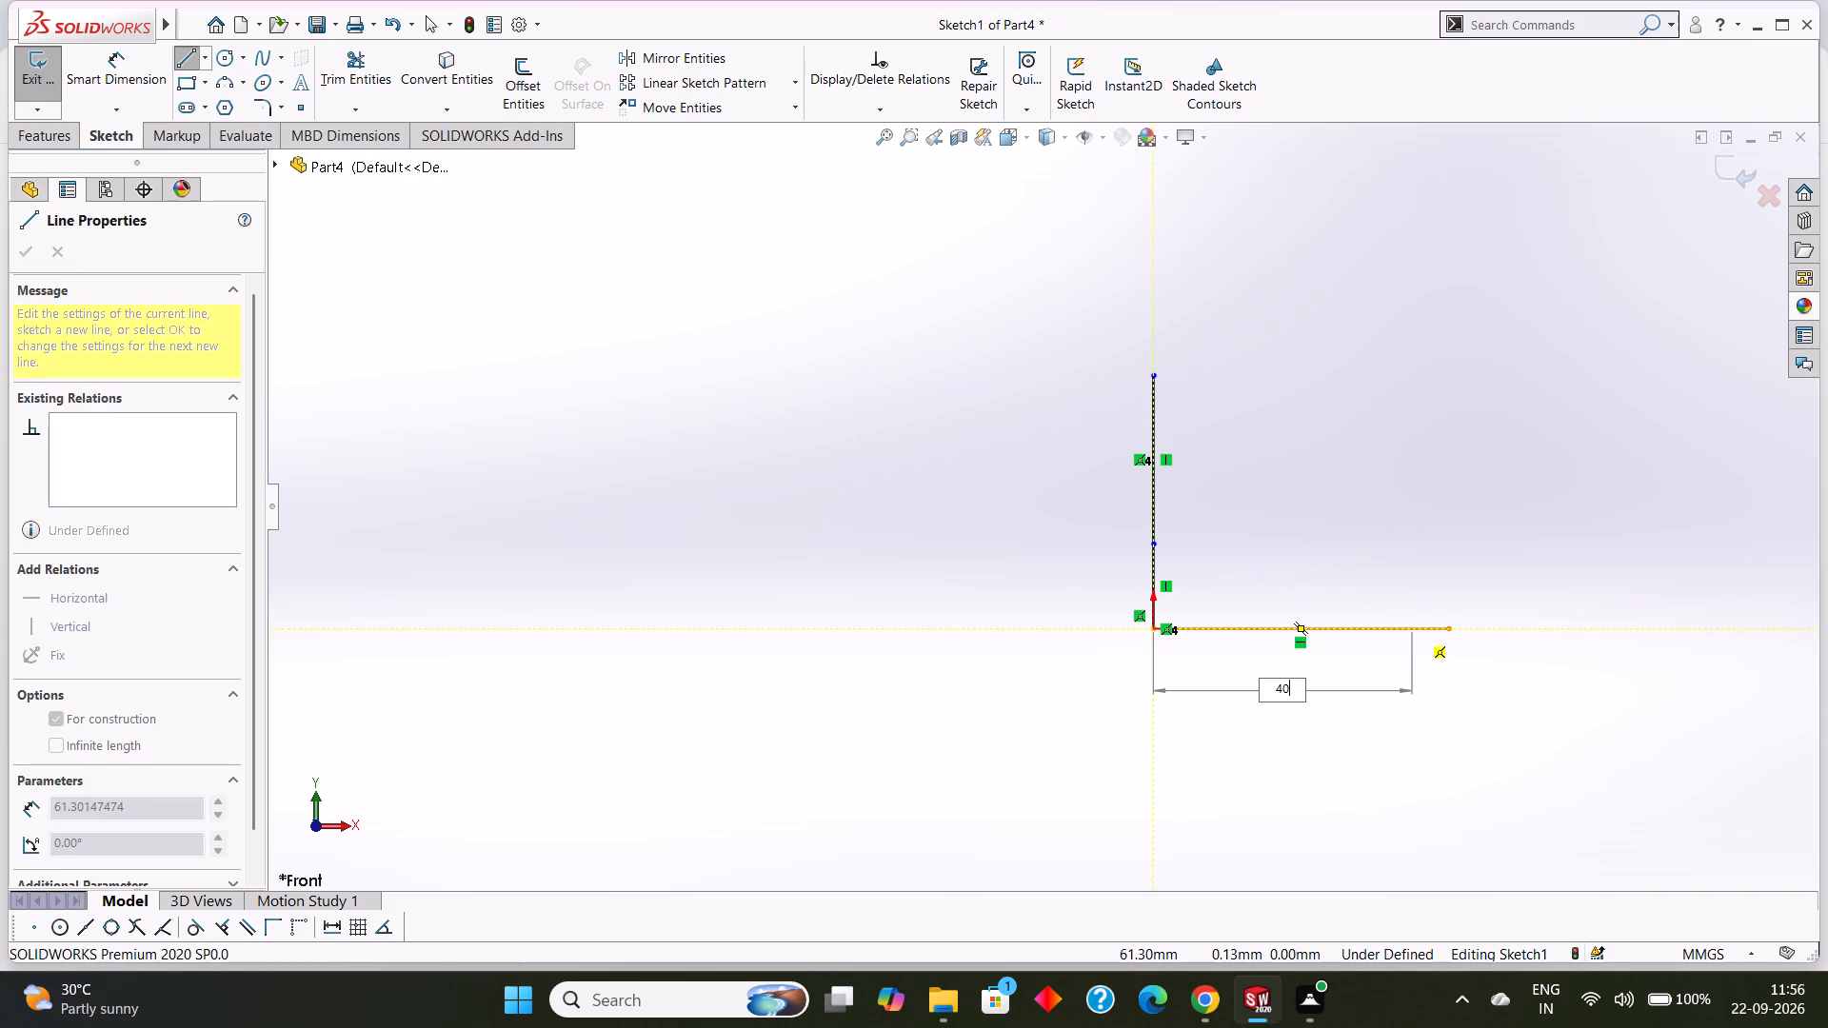
key("Return")
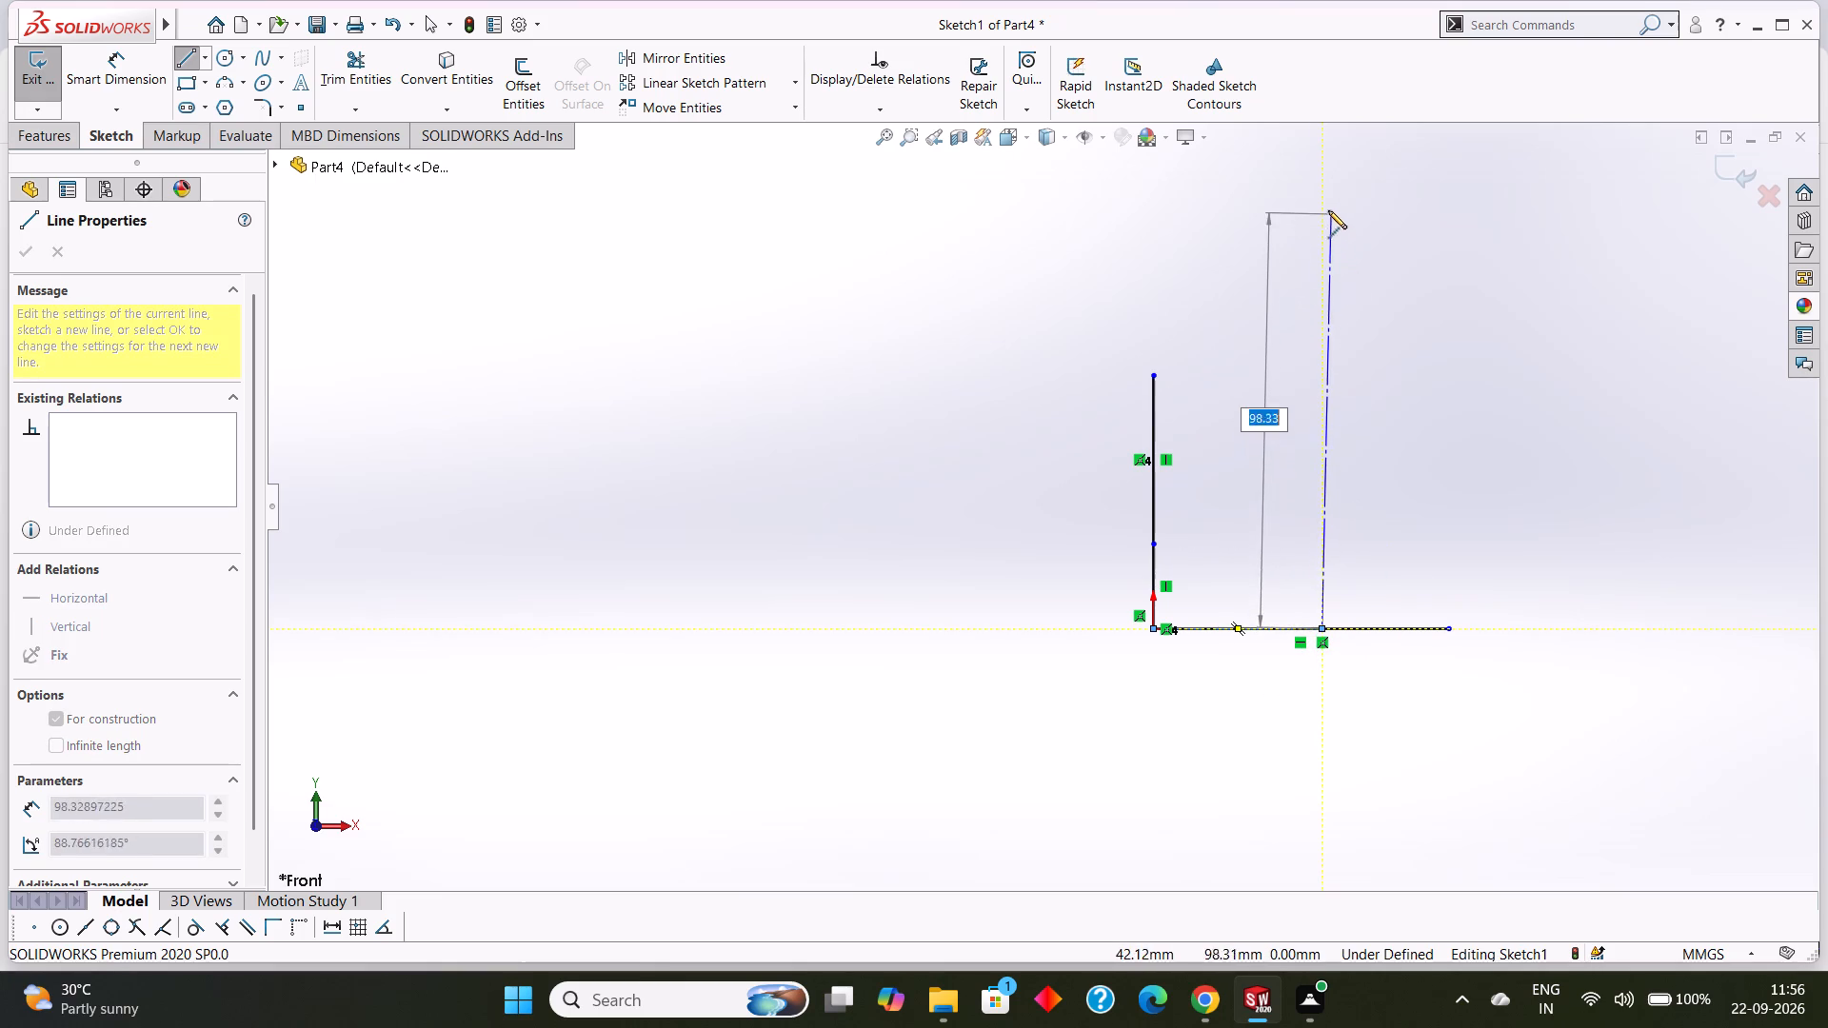
type("115")
key("Return")
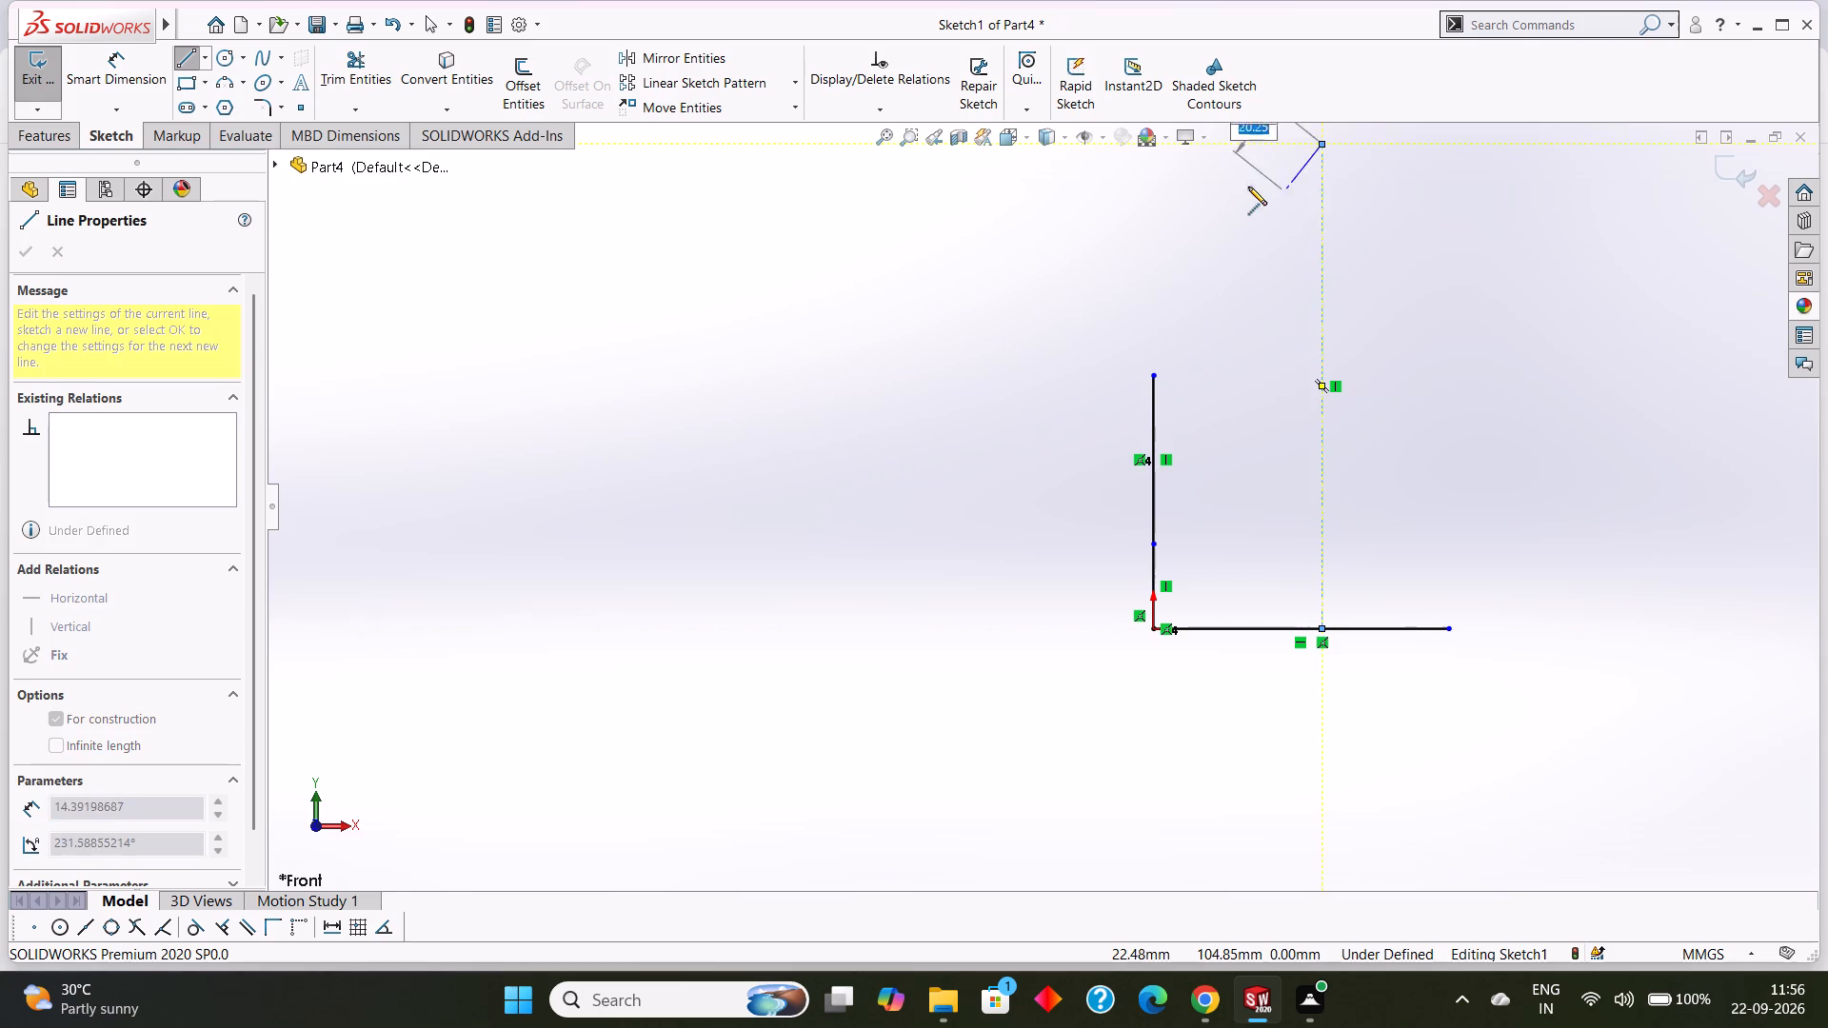
right_click(1246, 187)
left_click(1296, 200)
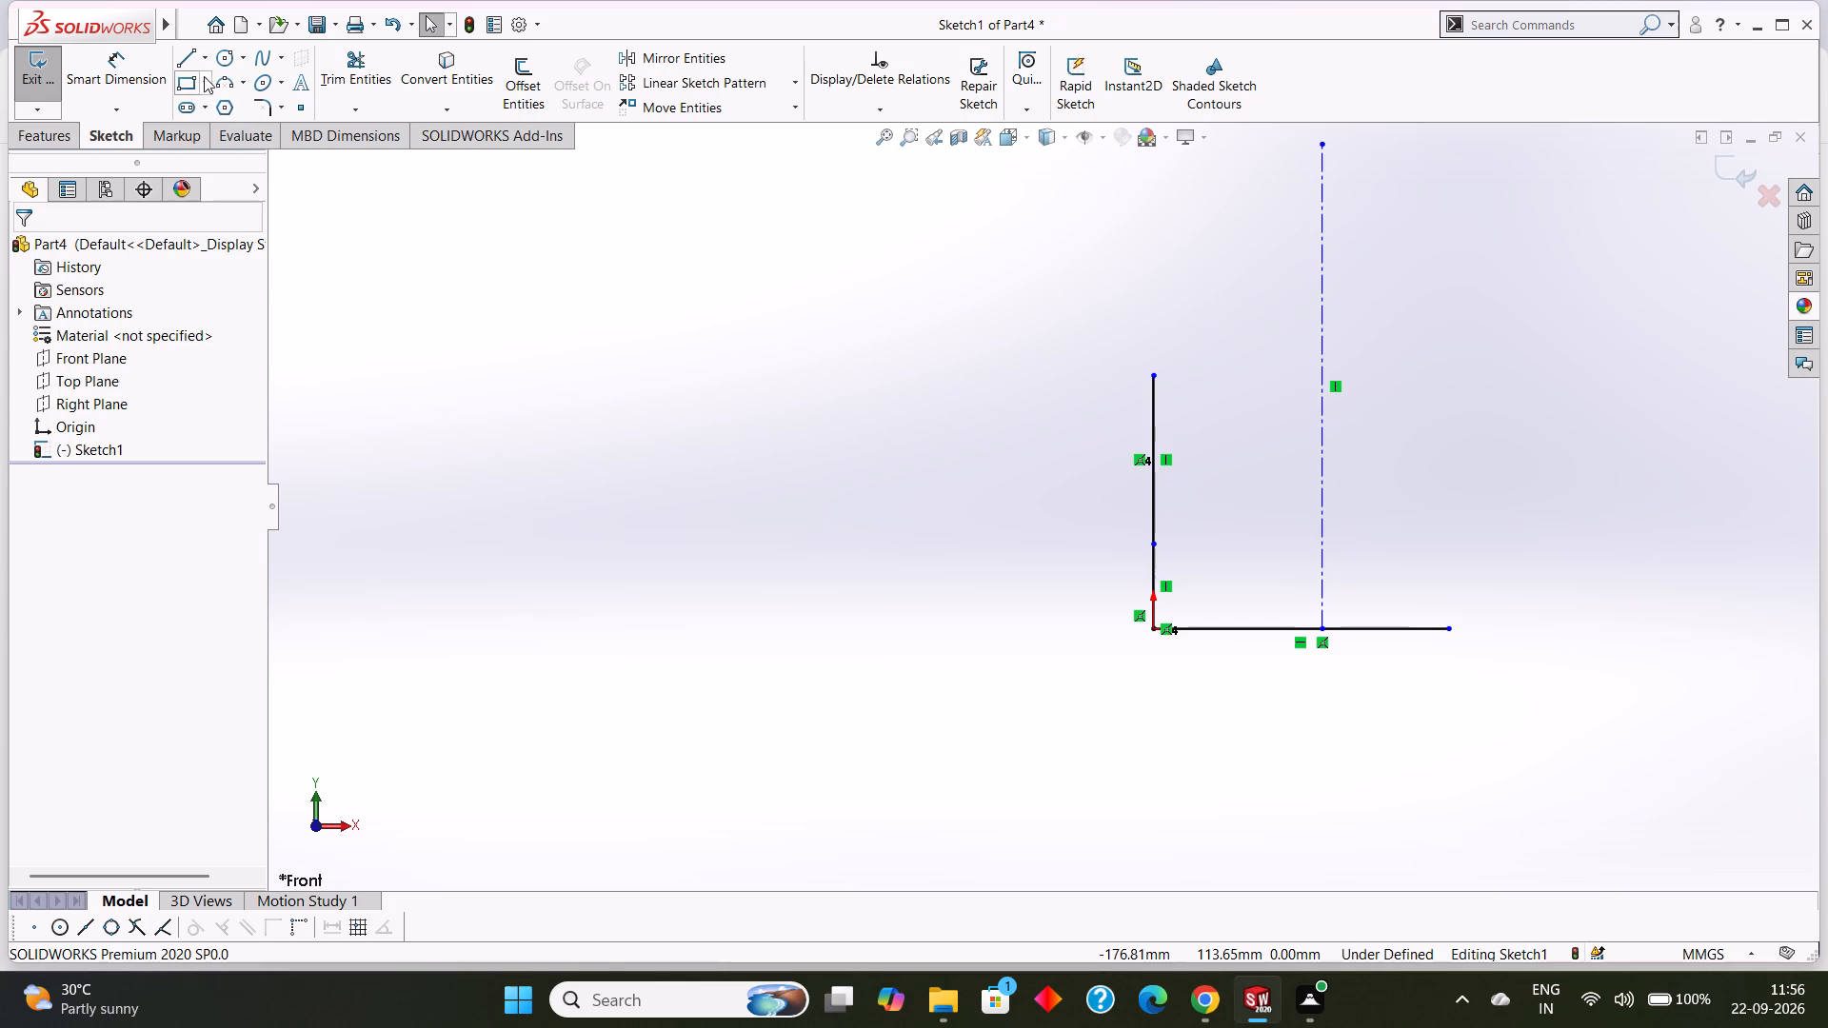
Draw two 32.5 mm horizontal lines from the centerline's top endpoint, one to its left and one to its right.
left_click(185, 54)
scroll(1344, 216, "up", 2)
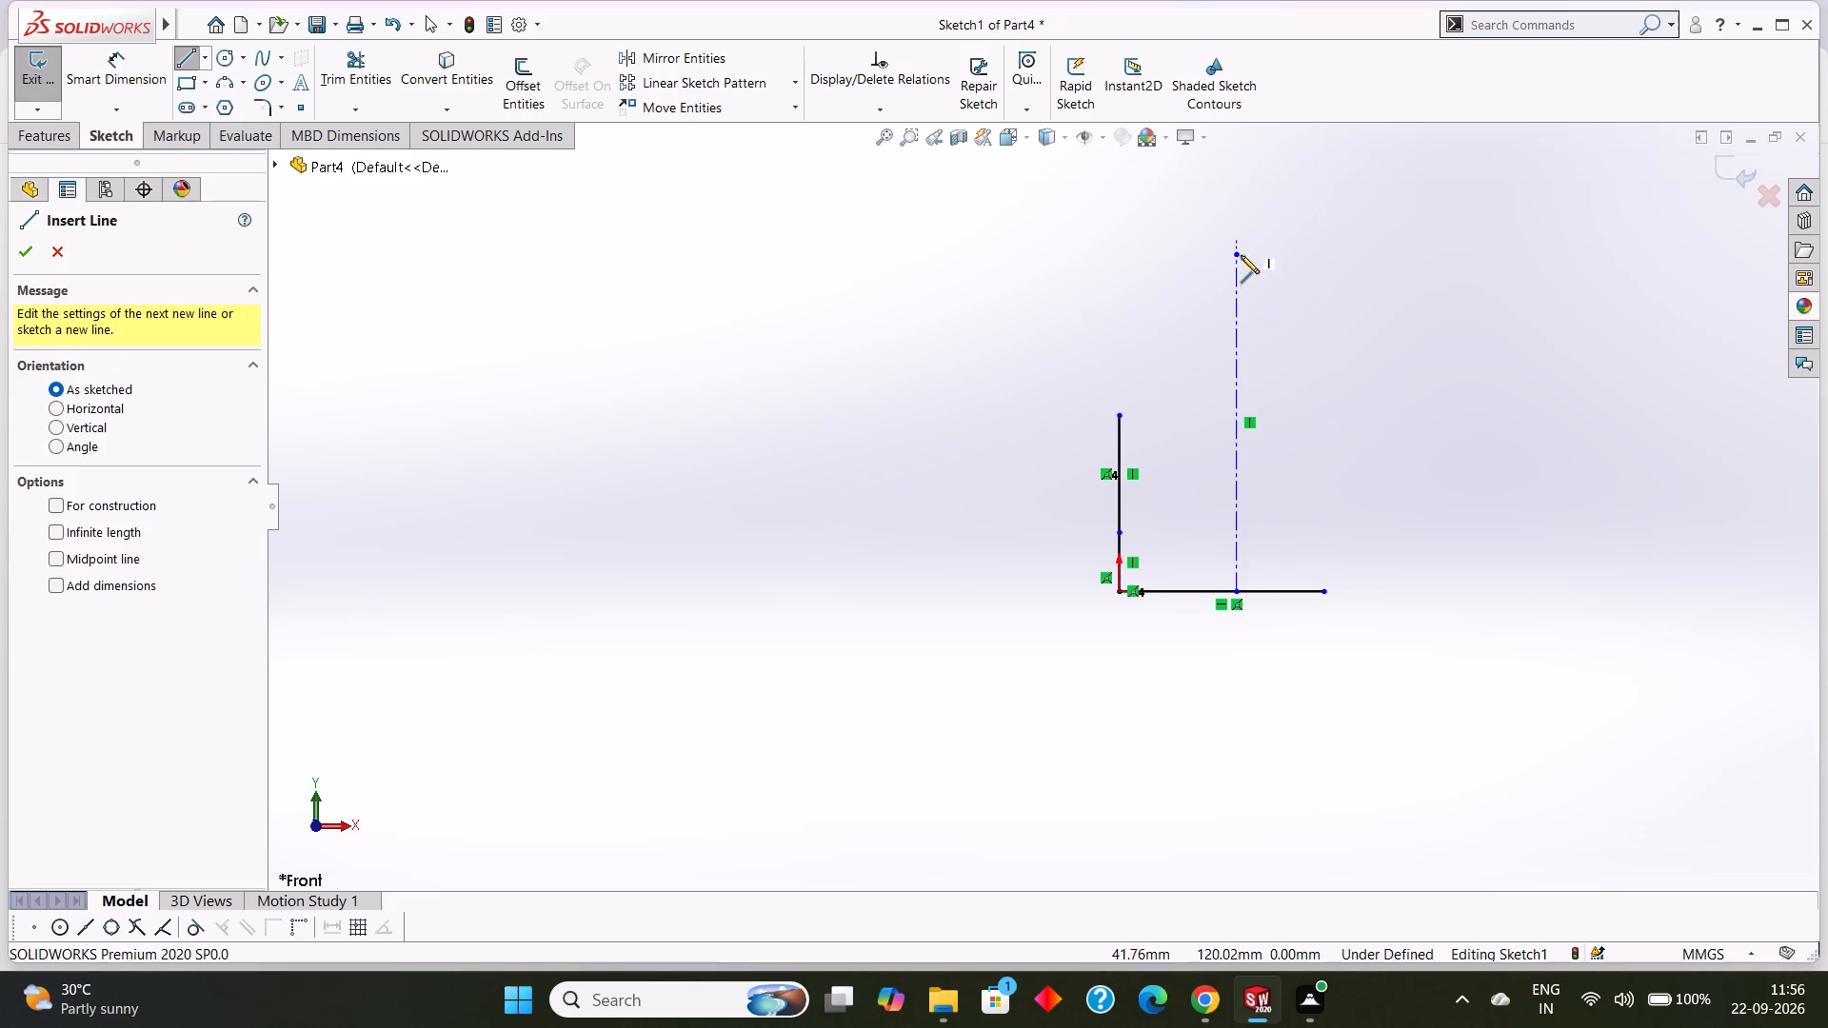
left_click(1234, 252)
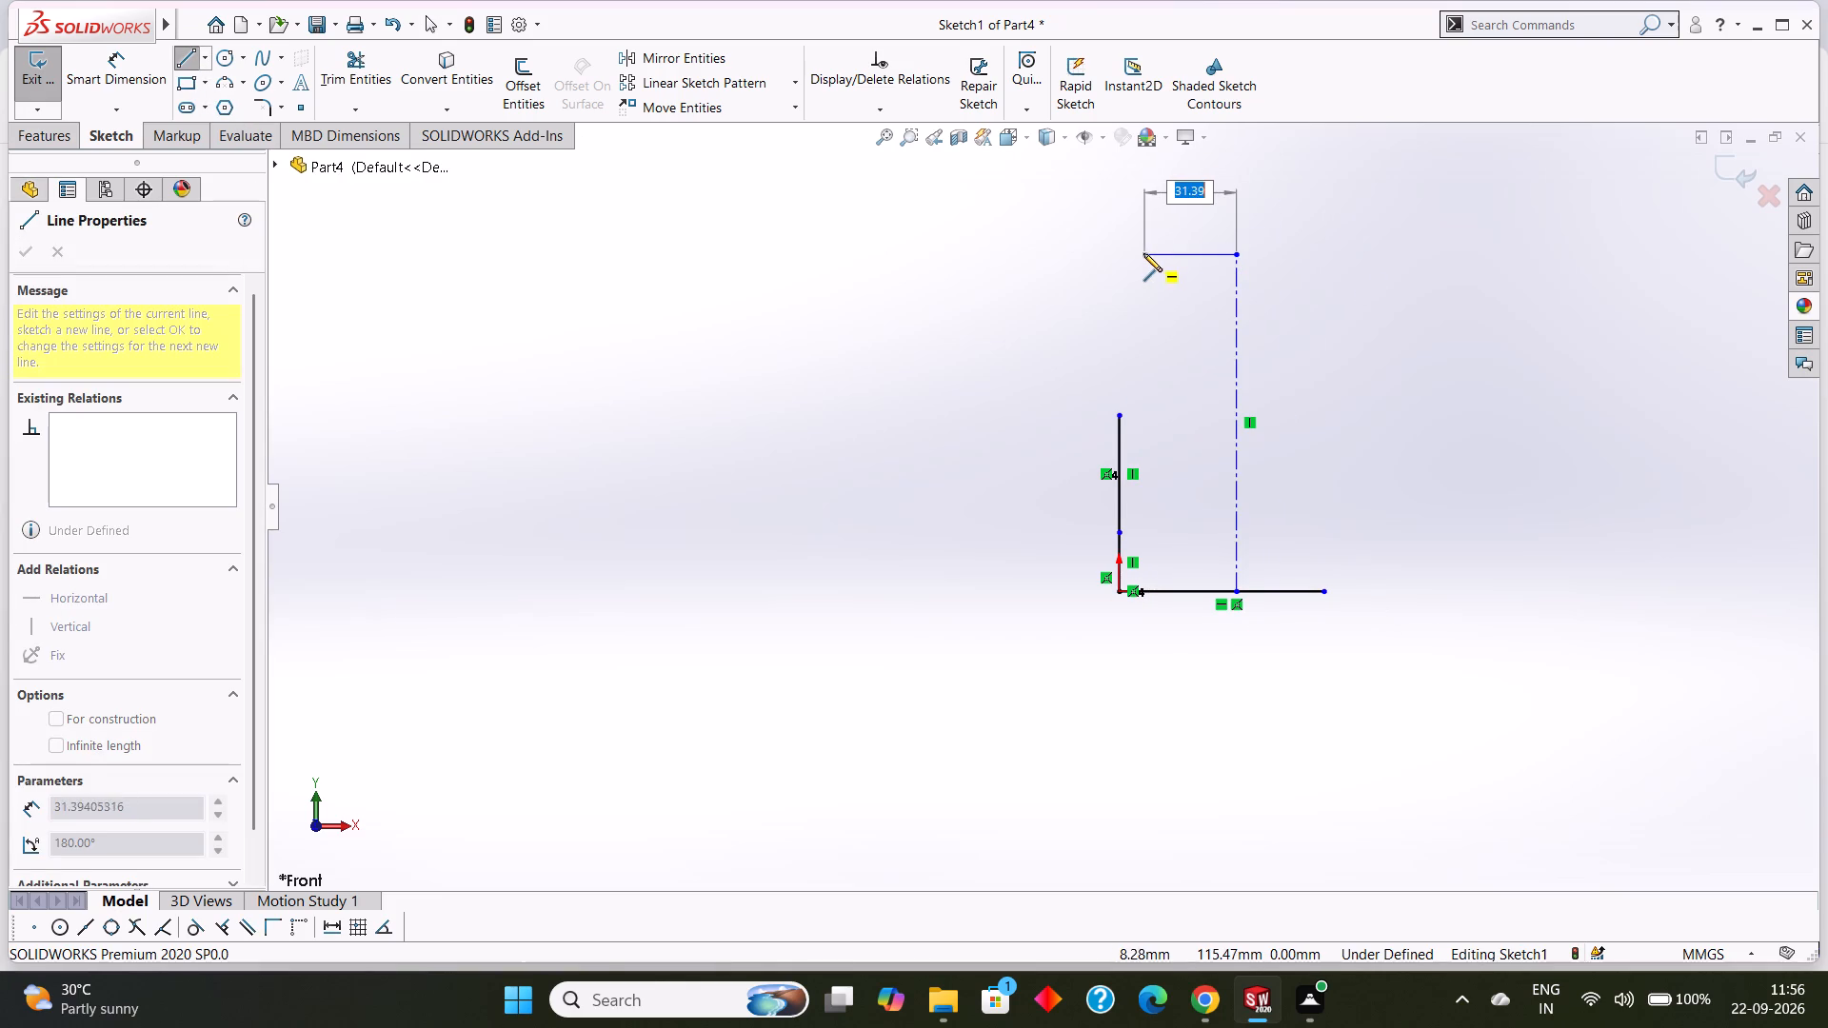
type("32.5")
key("Return")
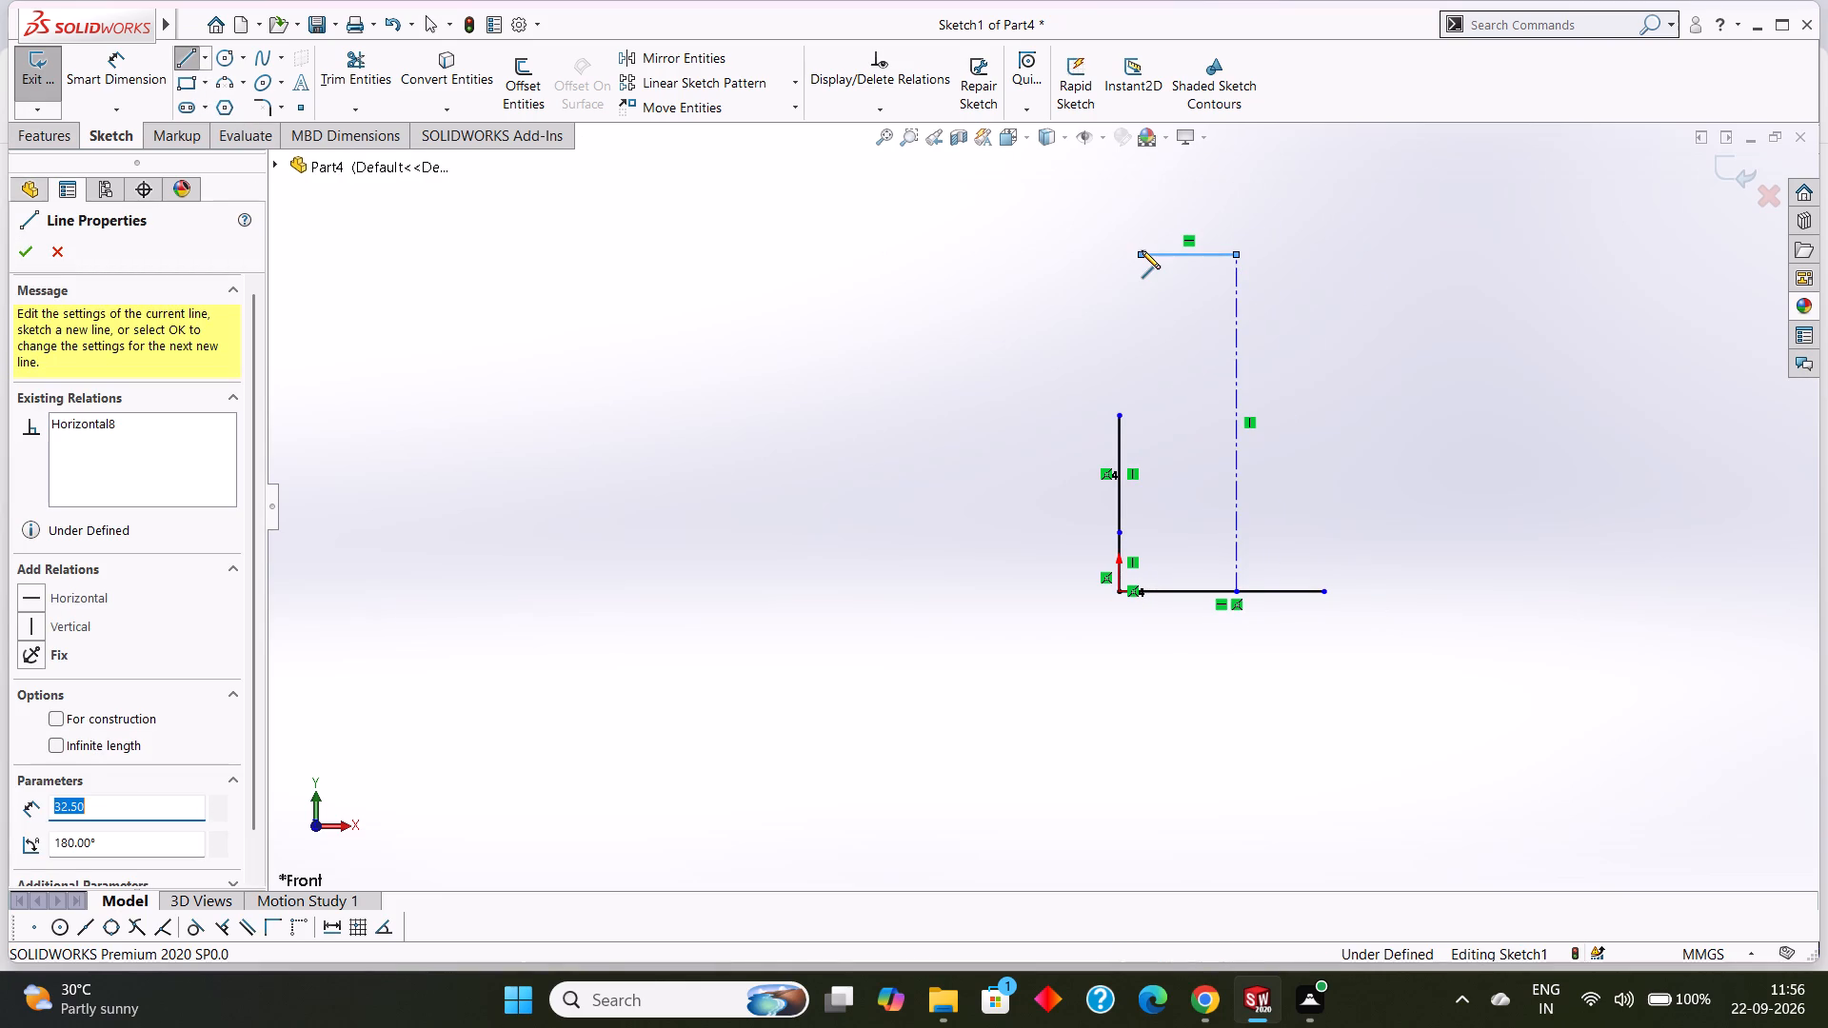
right_click(1103, 227)
left_click(1137, 234)
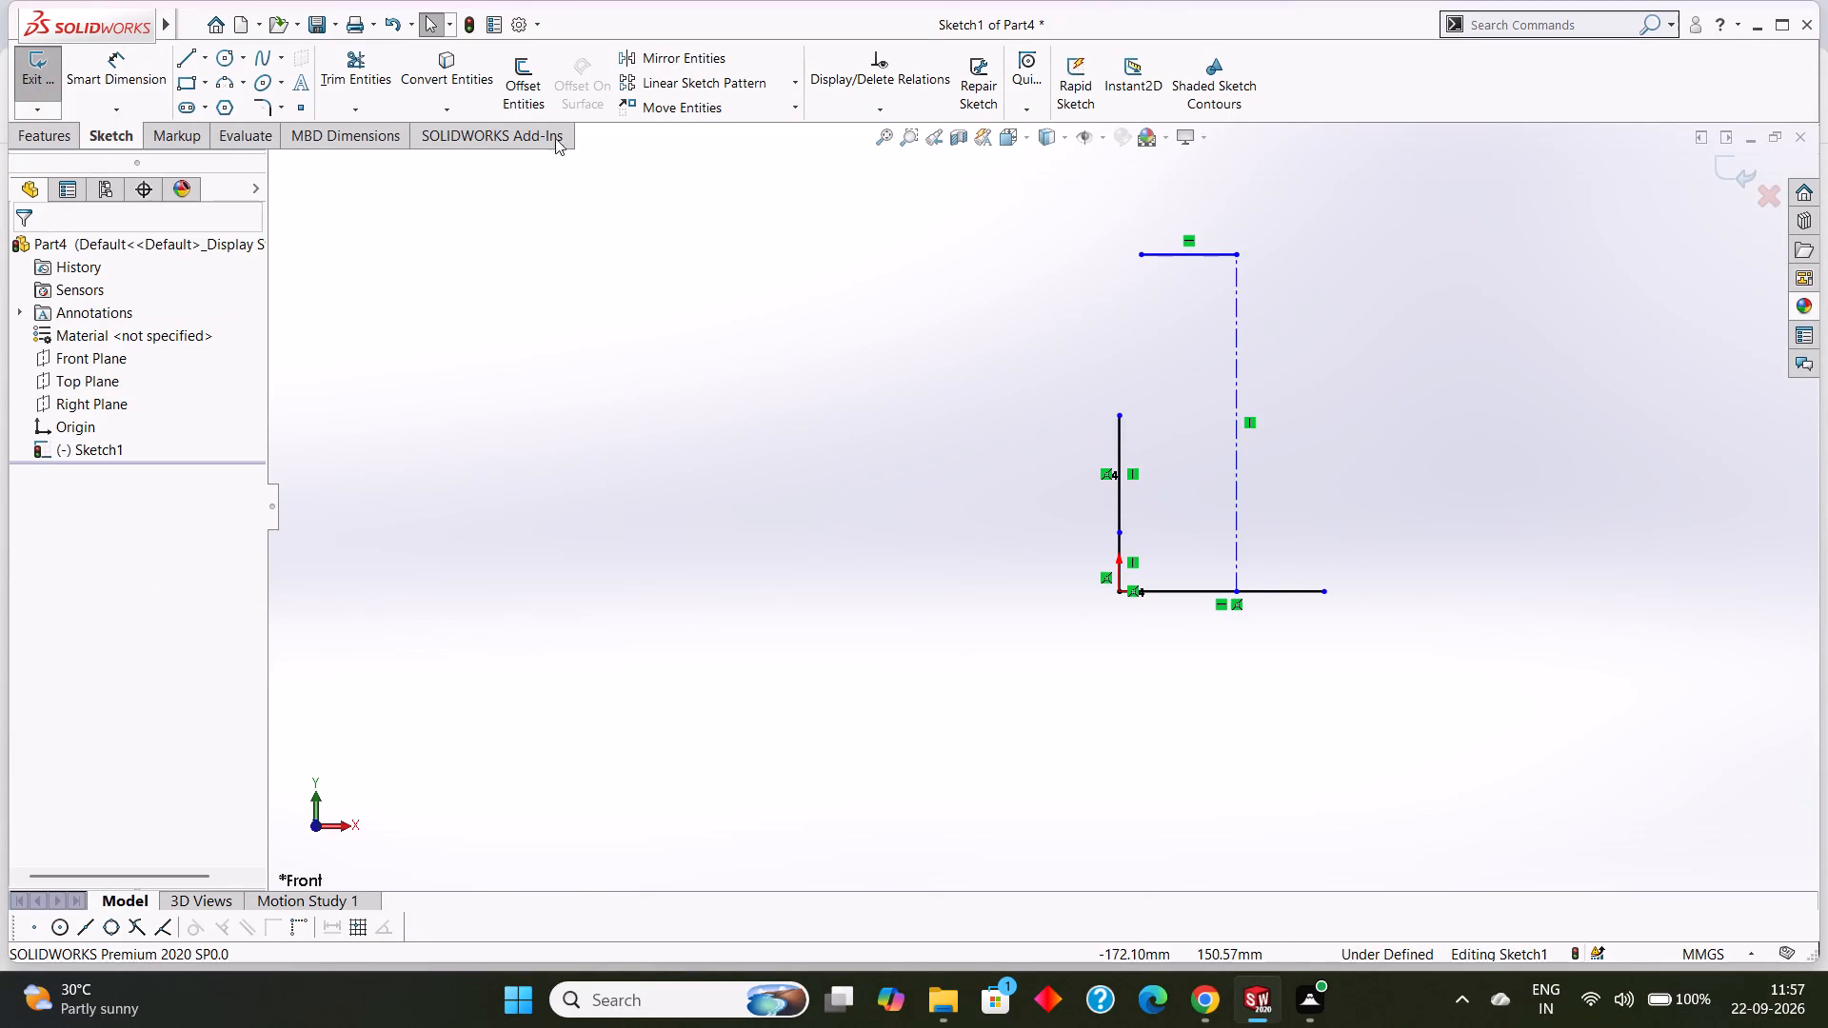
left_click(188, 60)
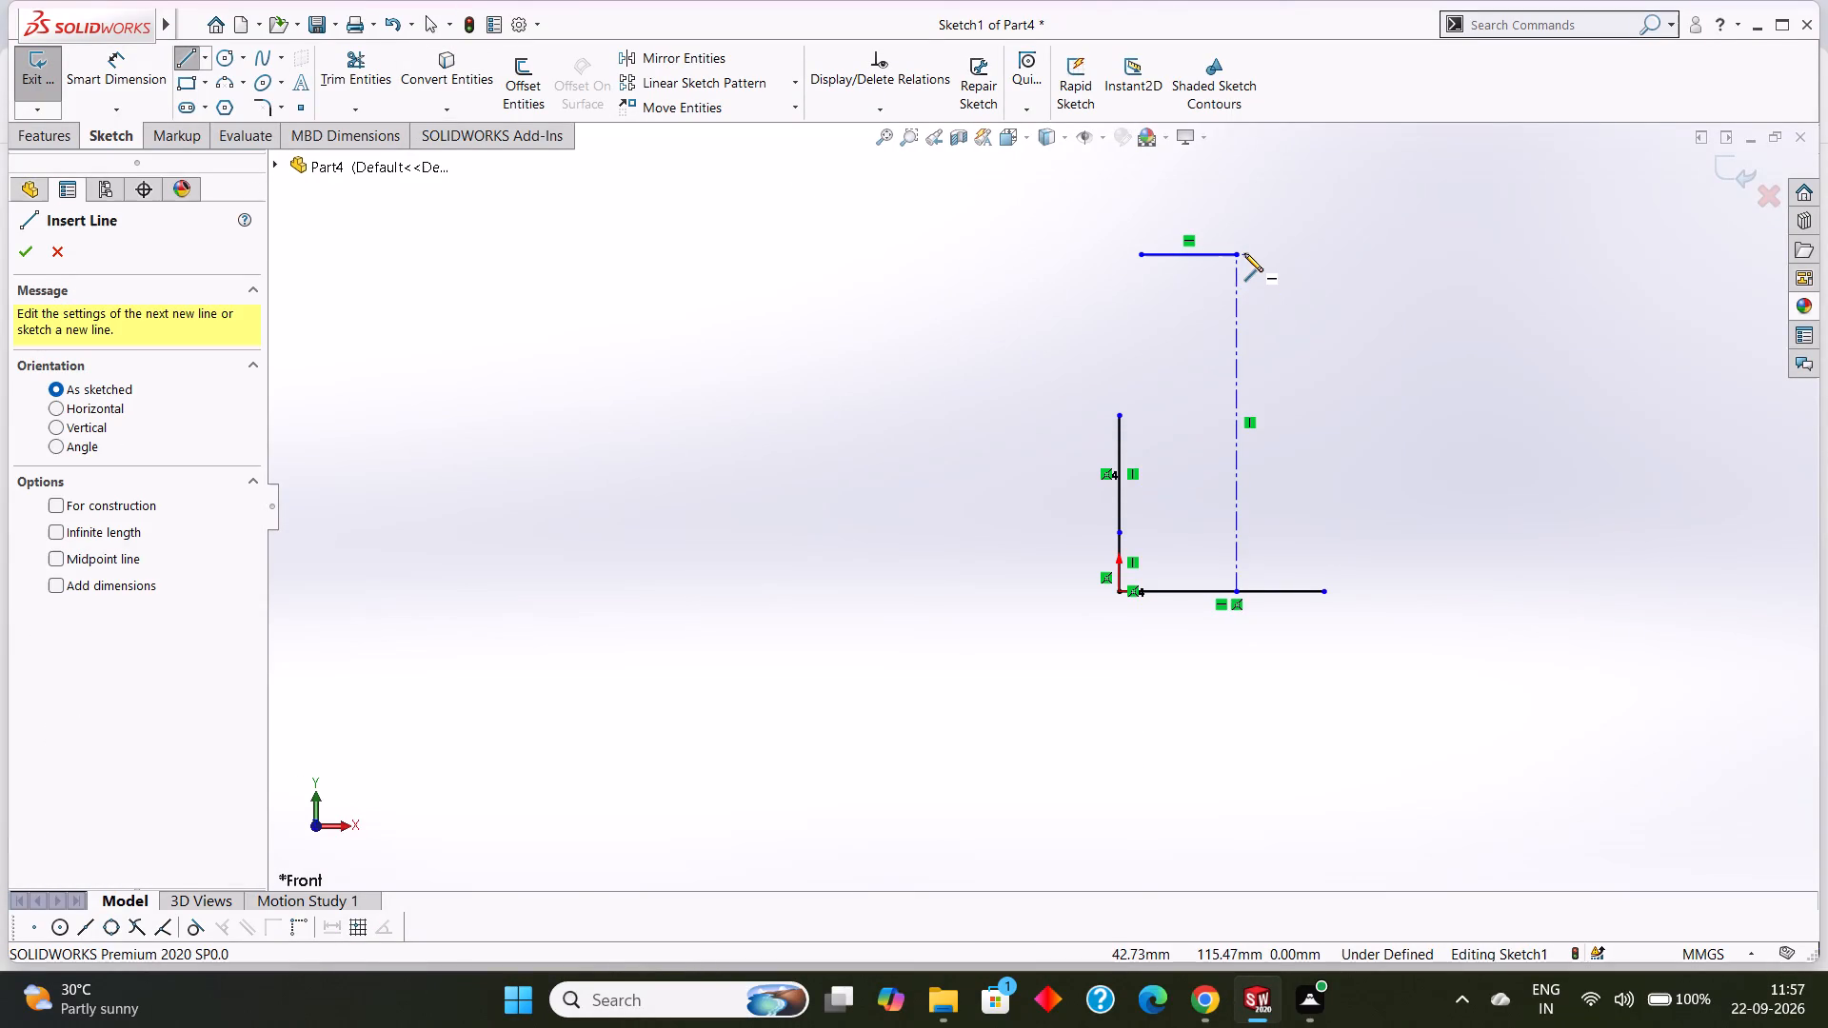
left_click(1233, 254)
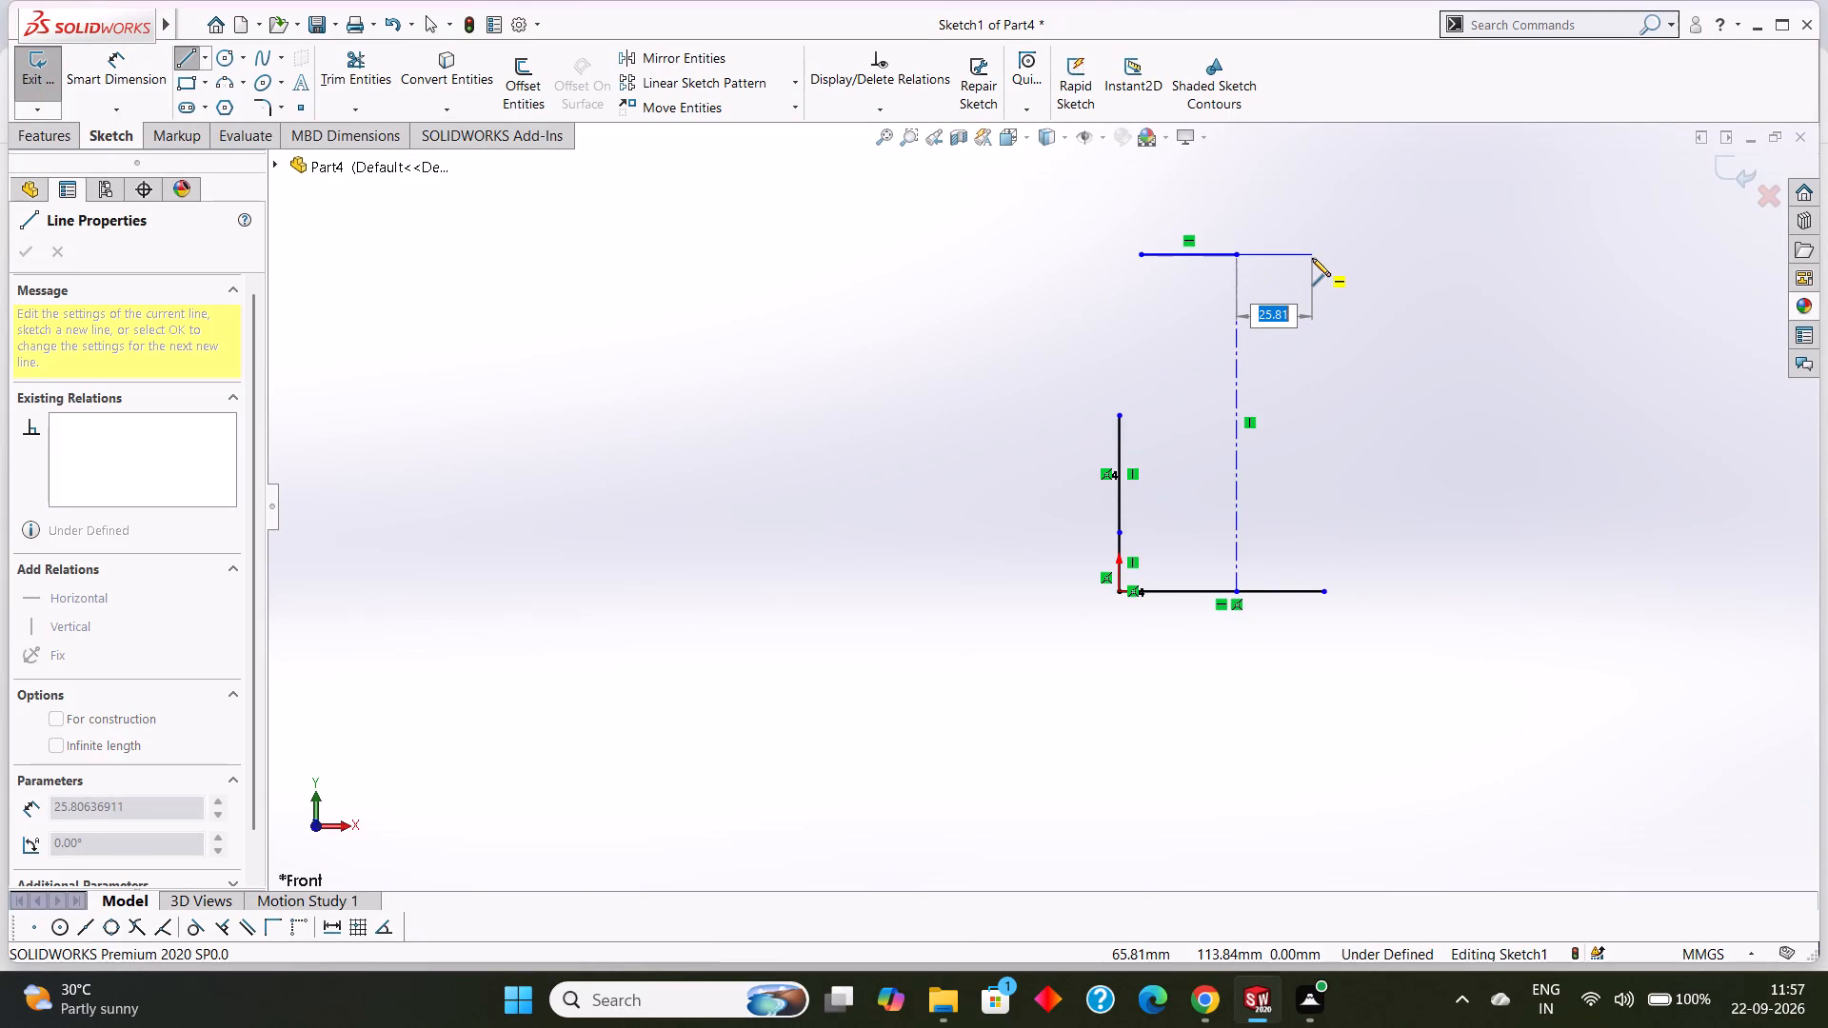
type("32.5")
key("Return")
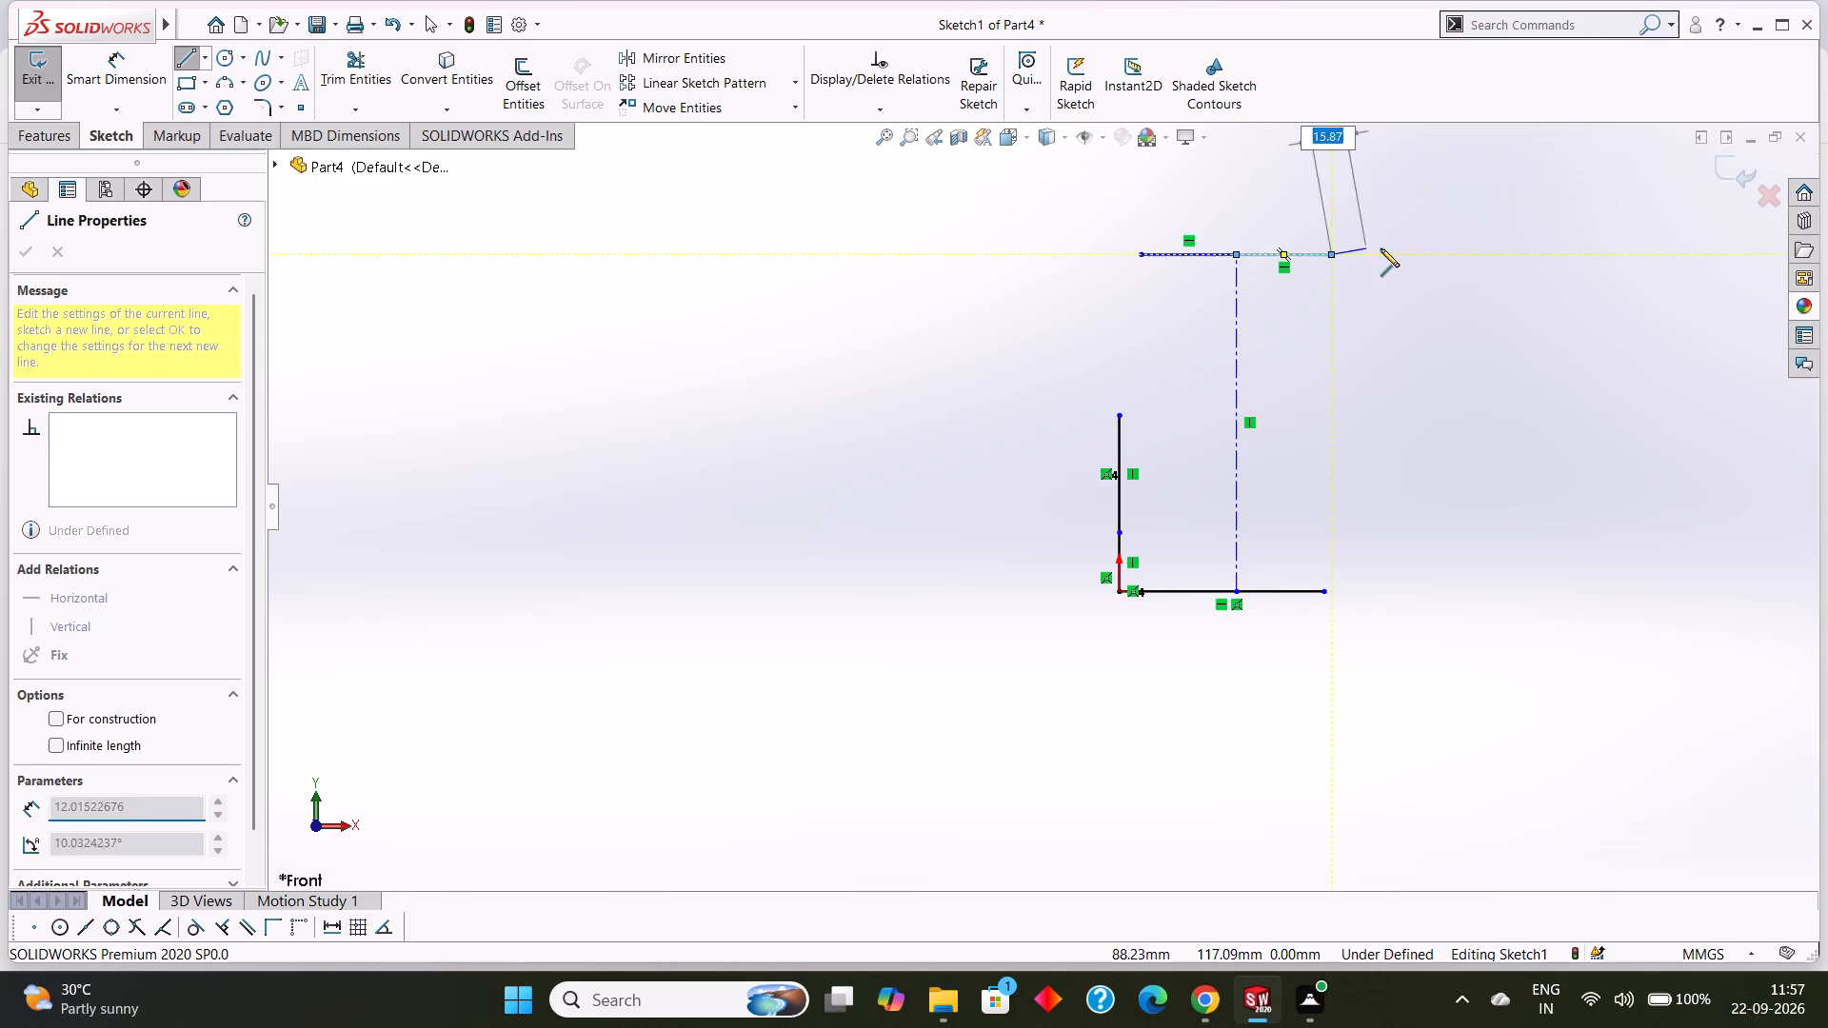
right_click(1402, 266)
left_click(1439, 284)
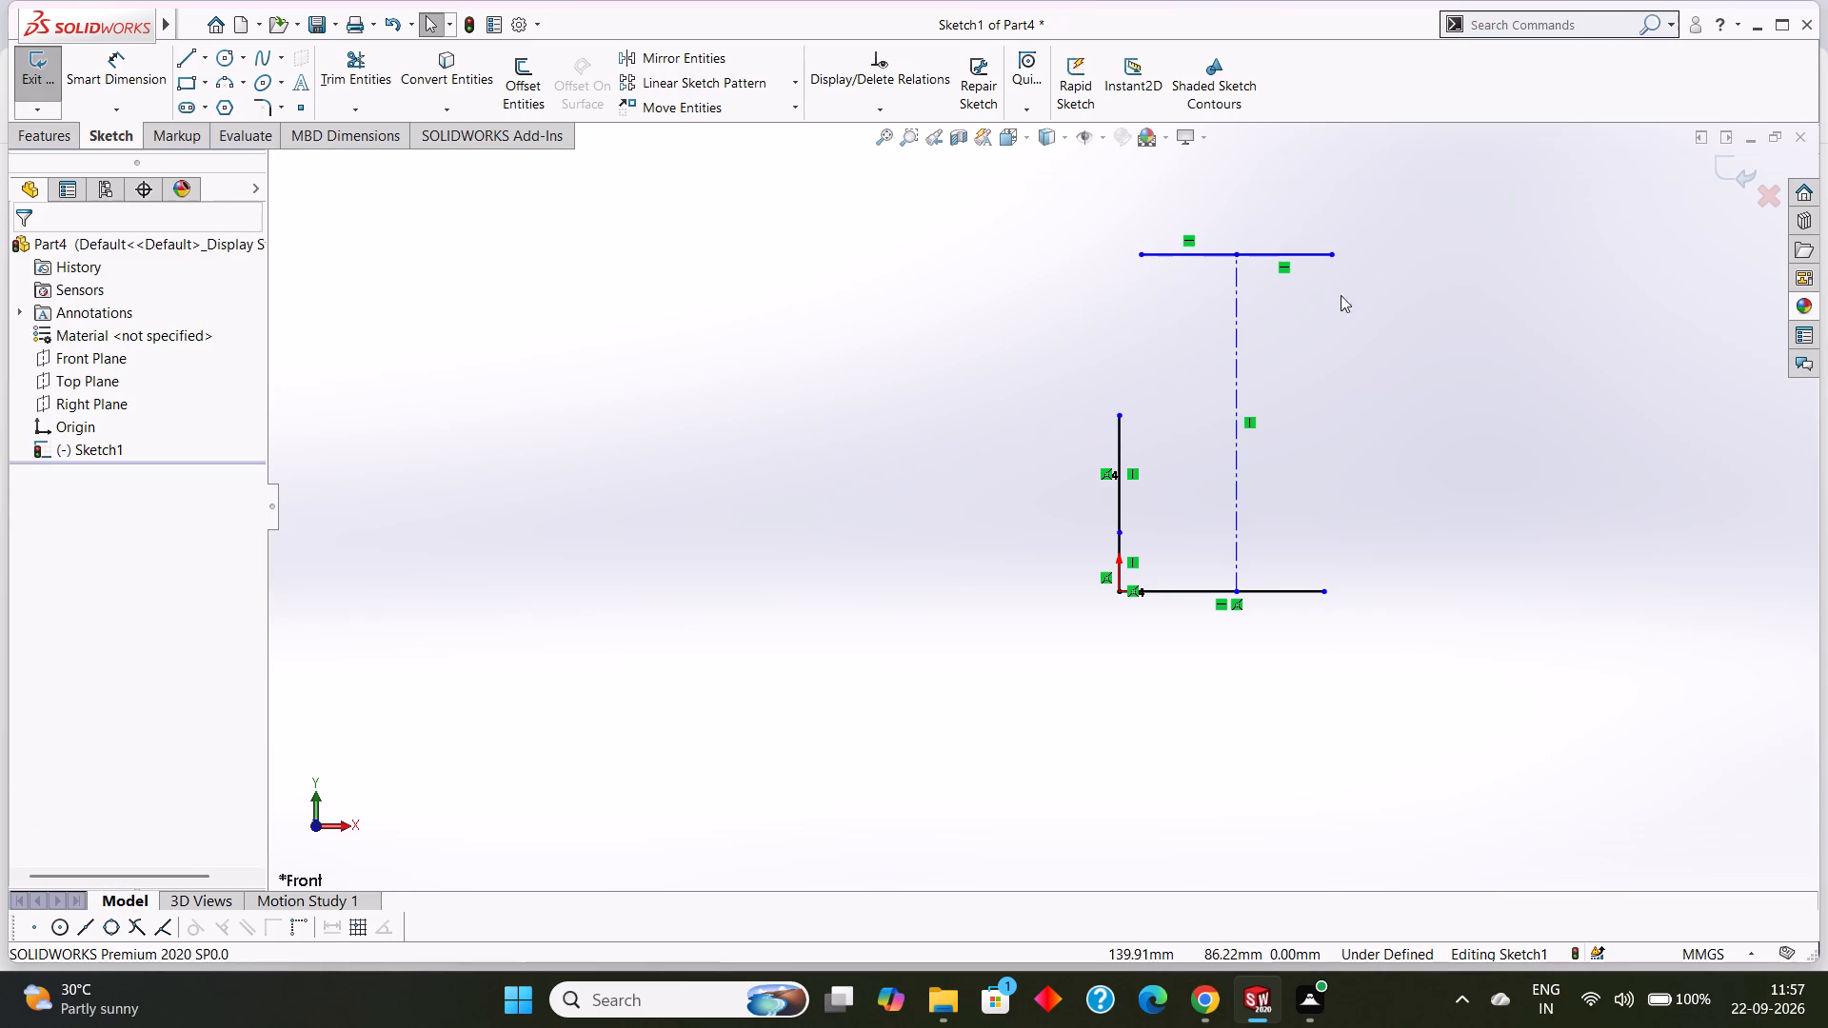
Draw a 3-point arc of radius 40 mm from the upper vertical line's top endpoint to the top line's left end, bulging outward.
left_click(217, 84)
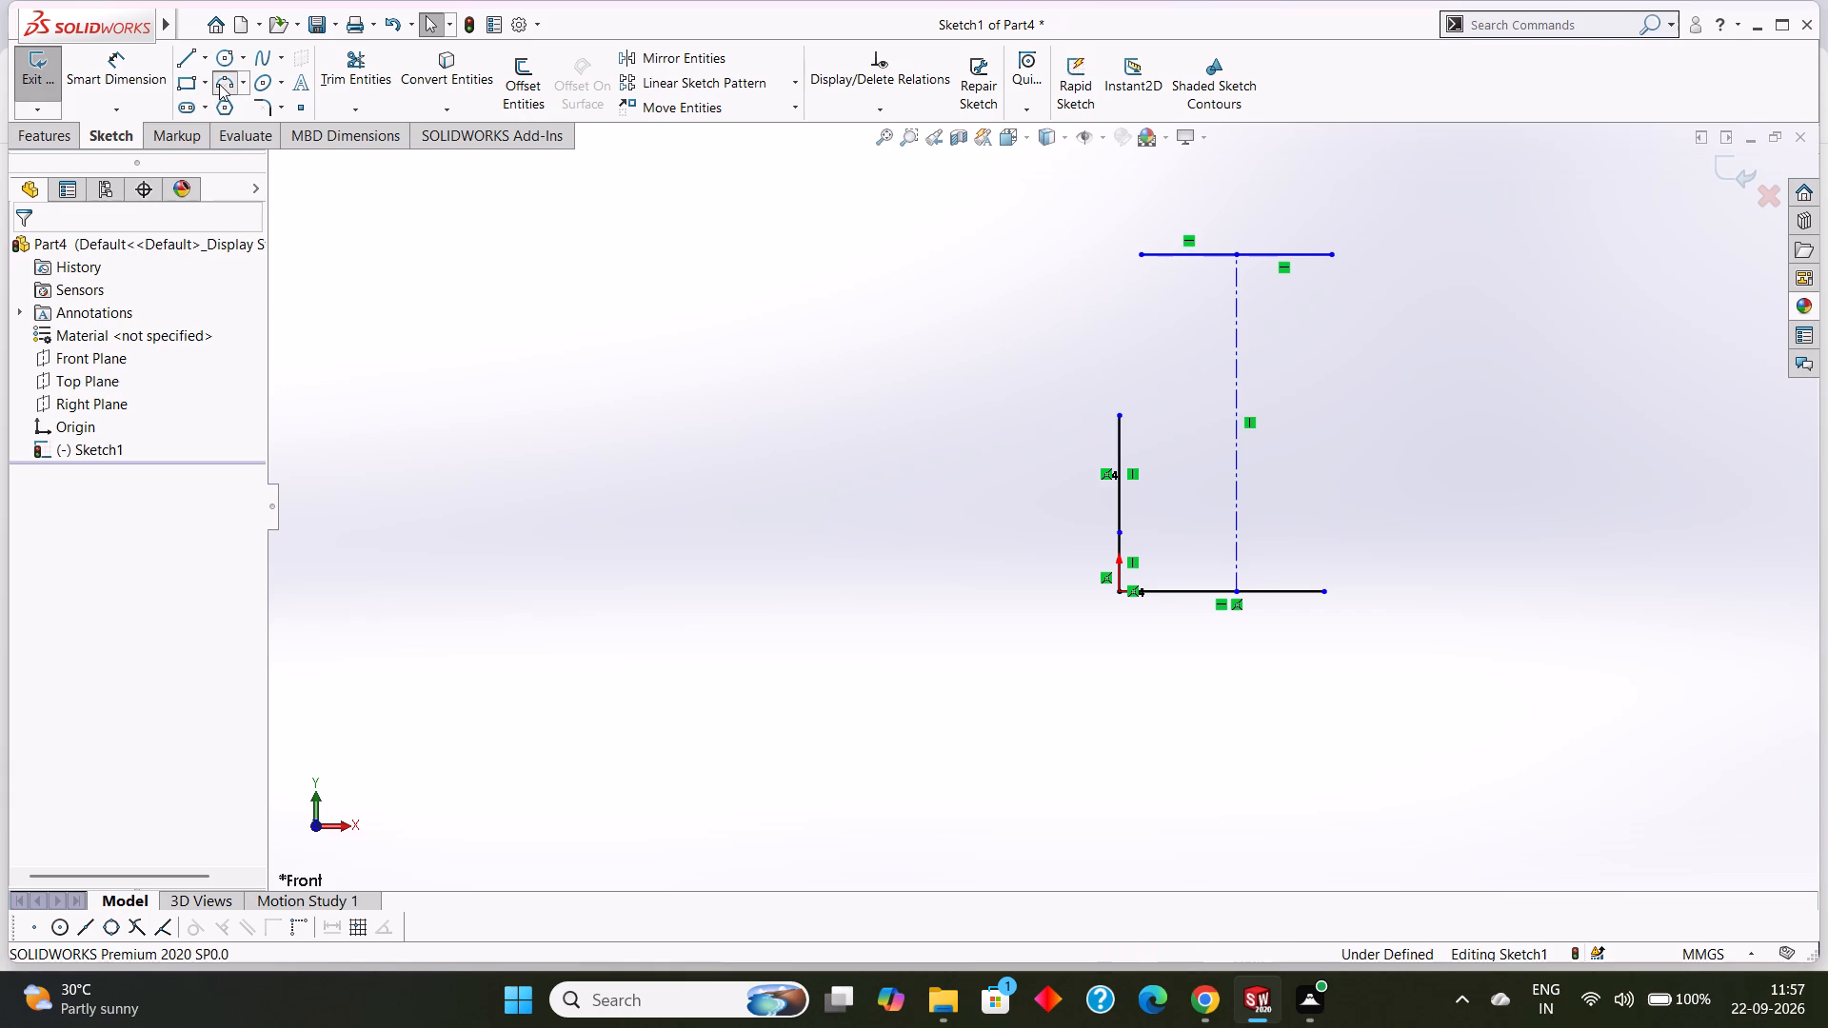
left_click(1123, 413)
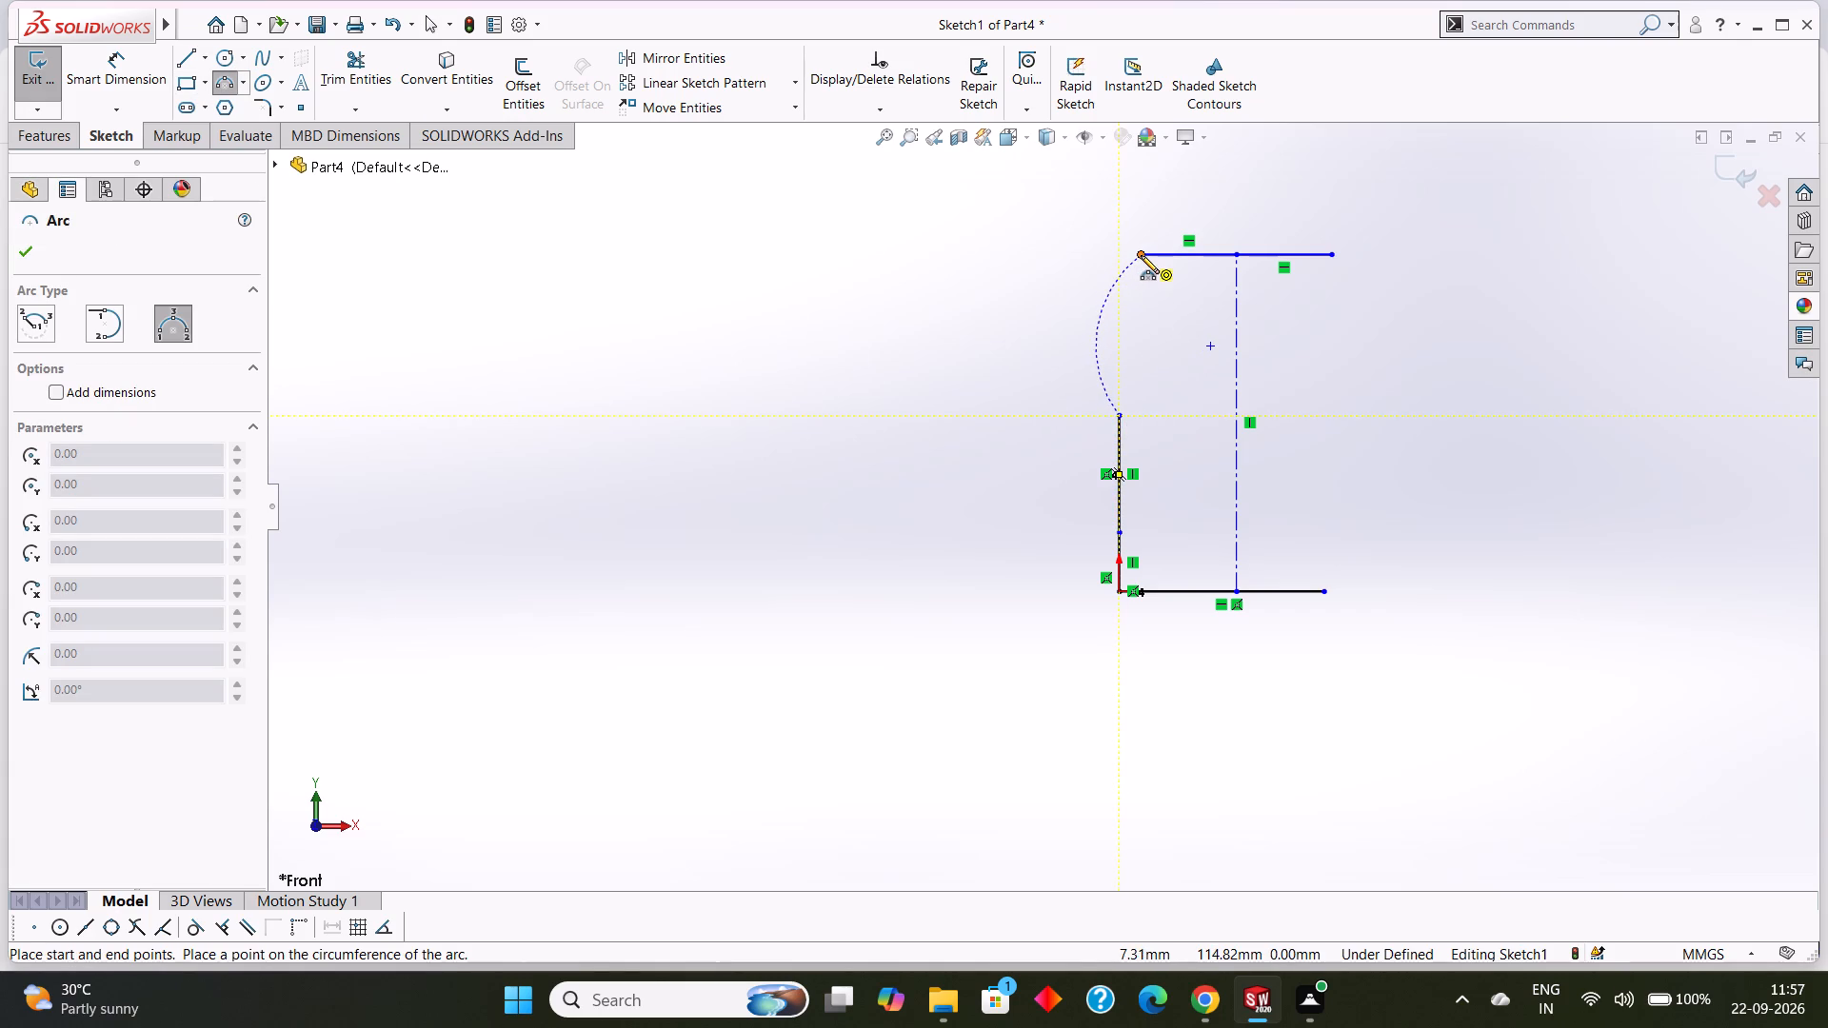
left_click(1141, 255)
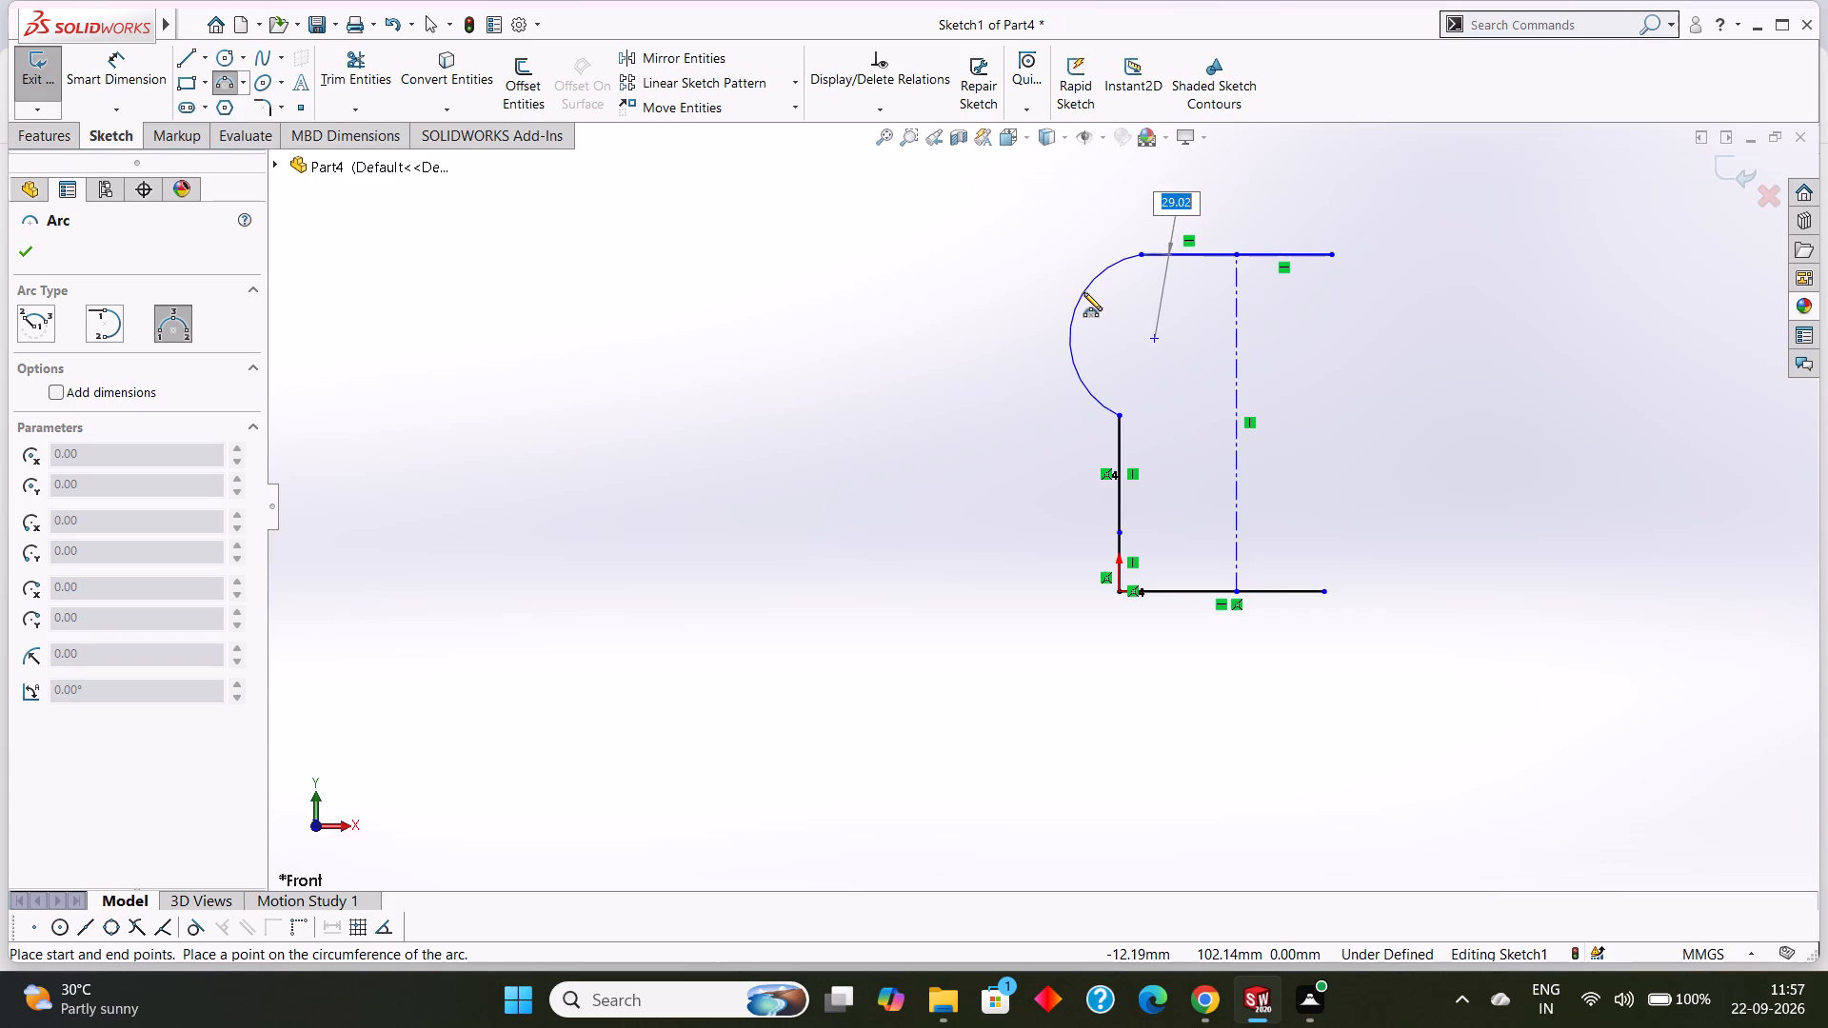
type("40")
key("Return")
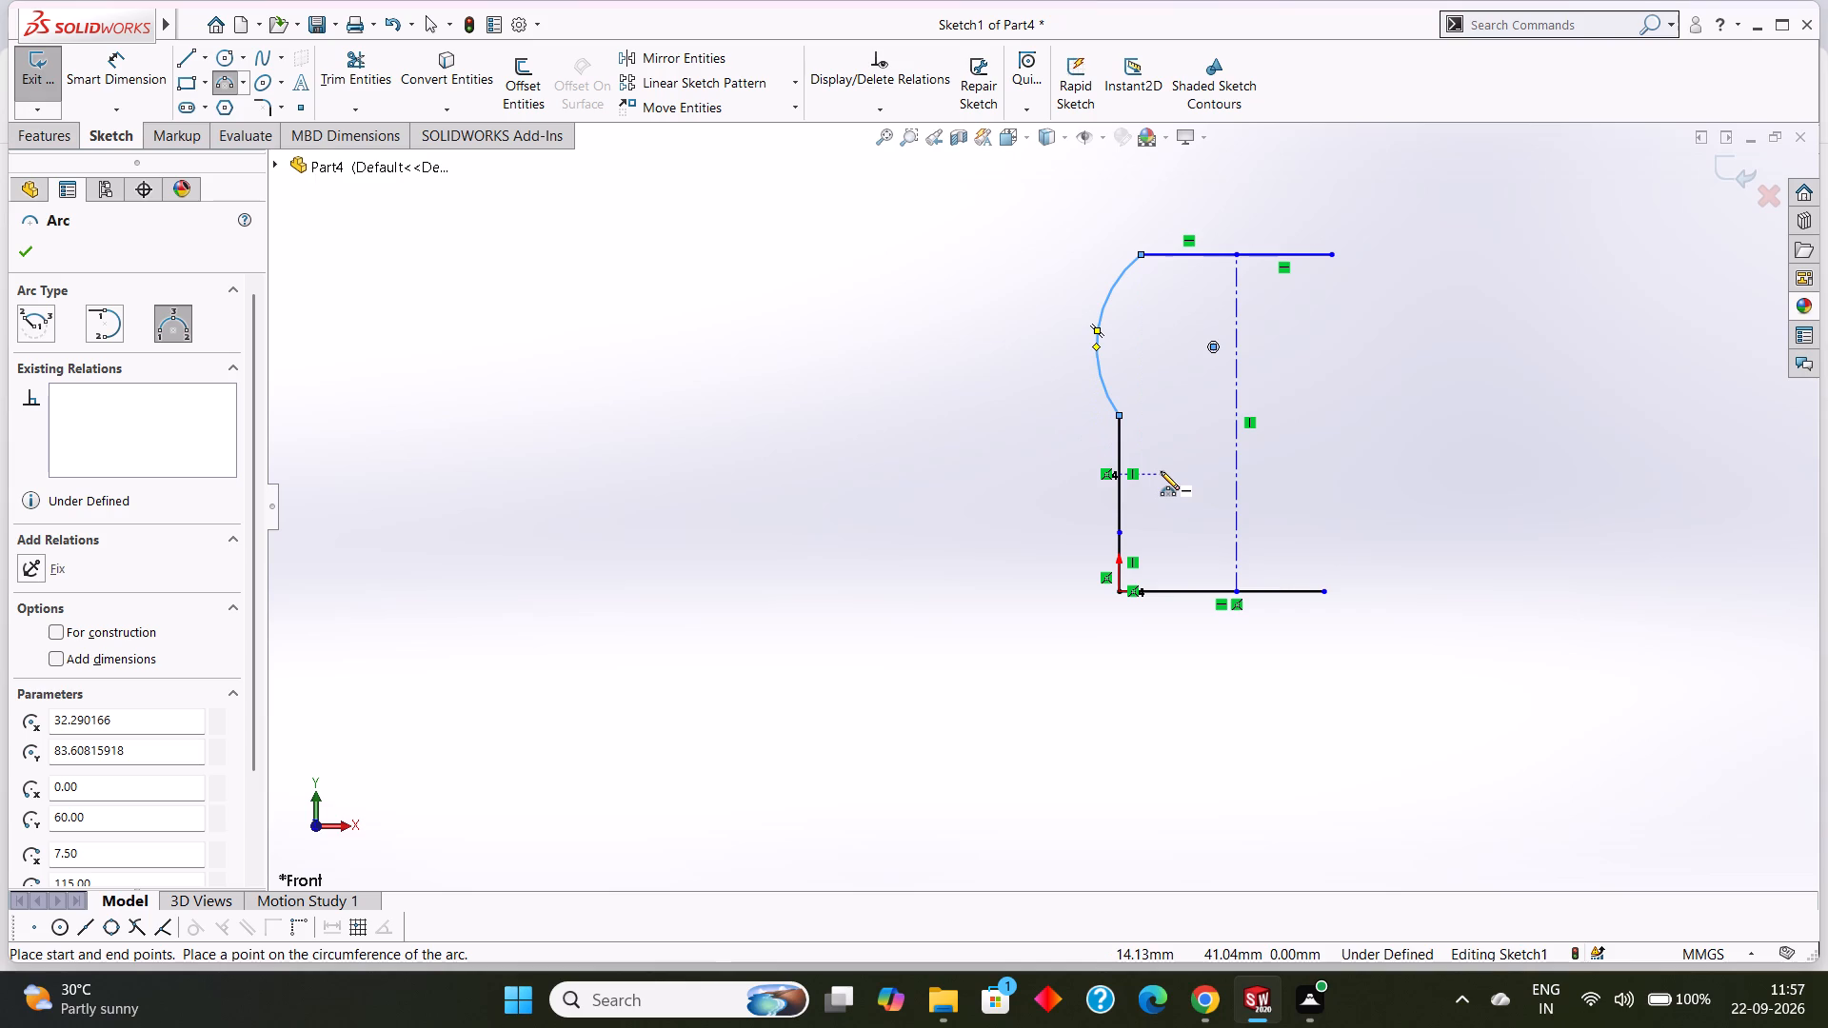
scroll(1178, 472, "down", 2)
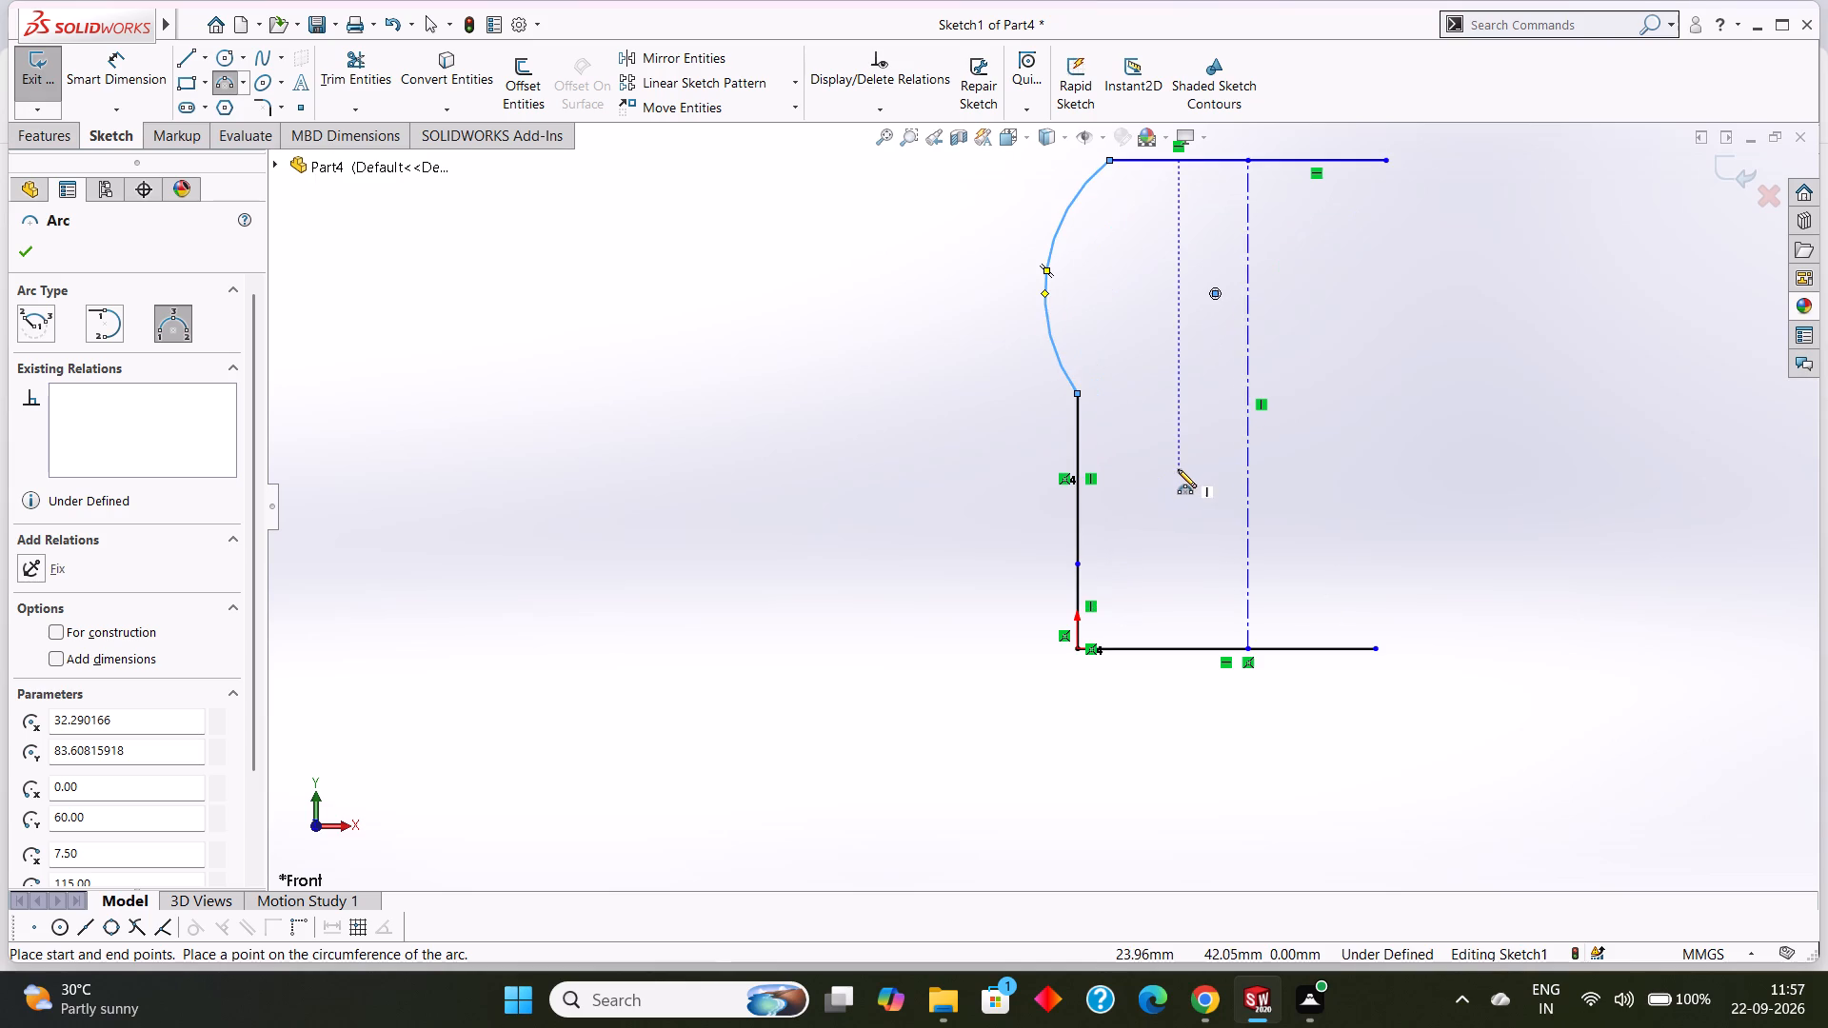
scroll(1097, 413, "up", 1)
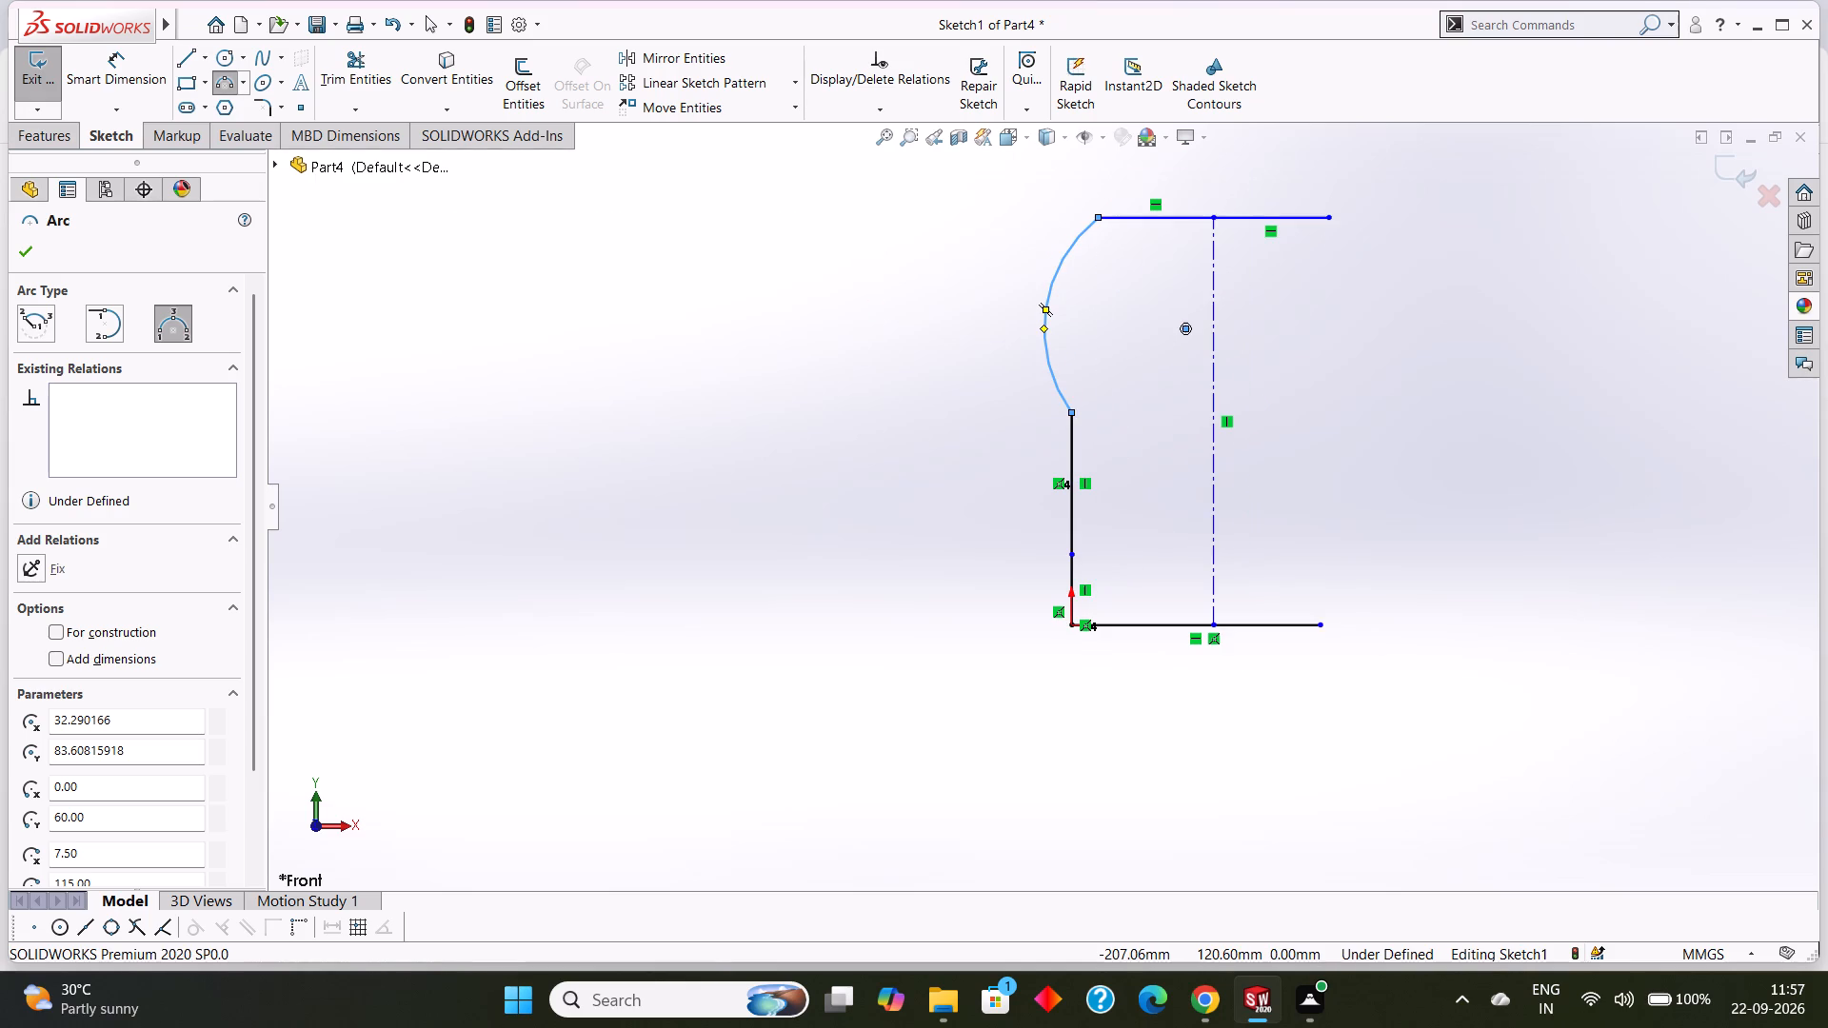
left_click(28, 248)
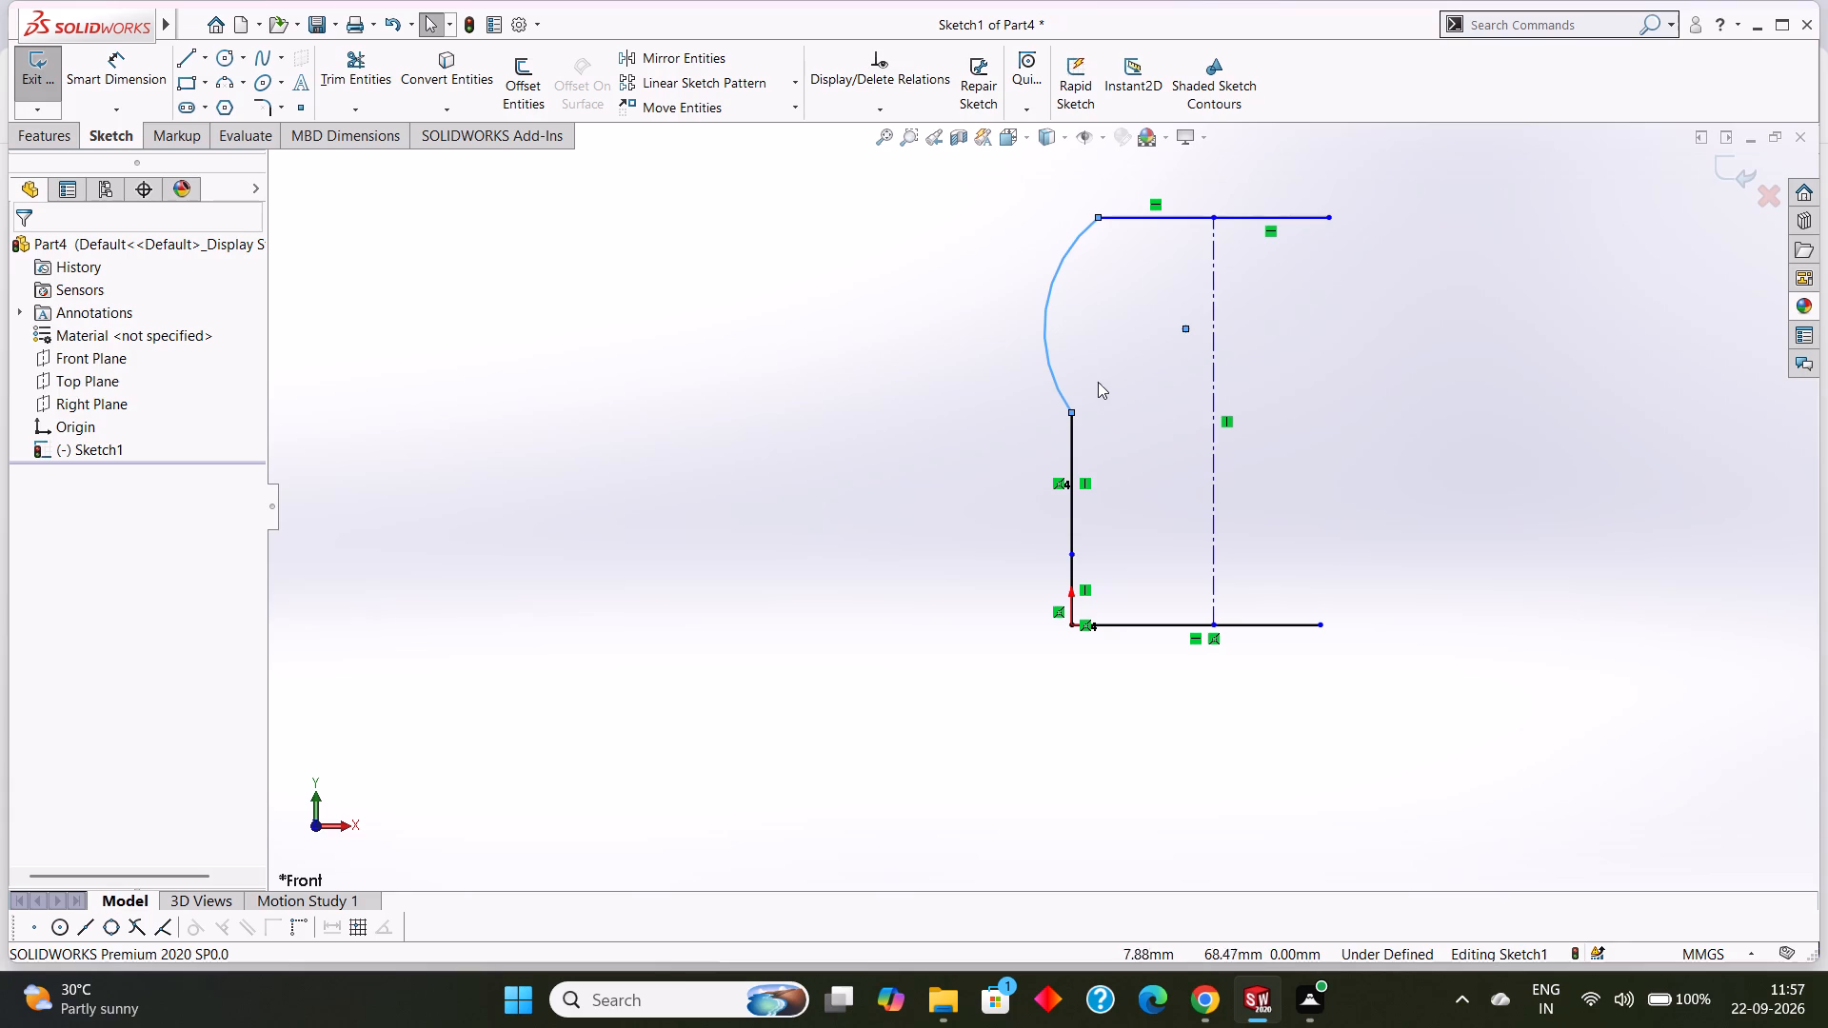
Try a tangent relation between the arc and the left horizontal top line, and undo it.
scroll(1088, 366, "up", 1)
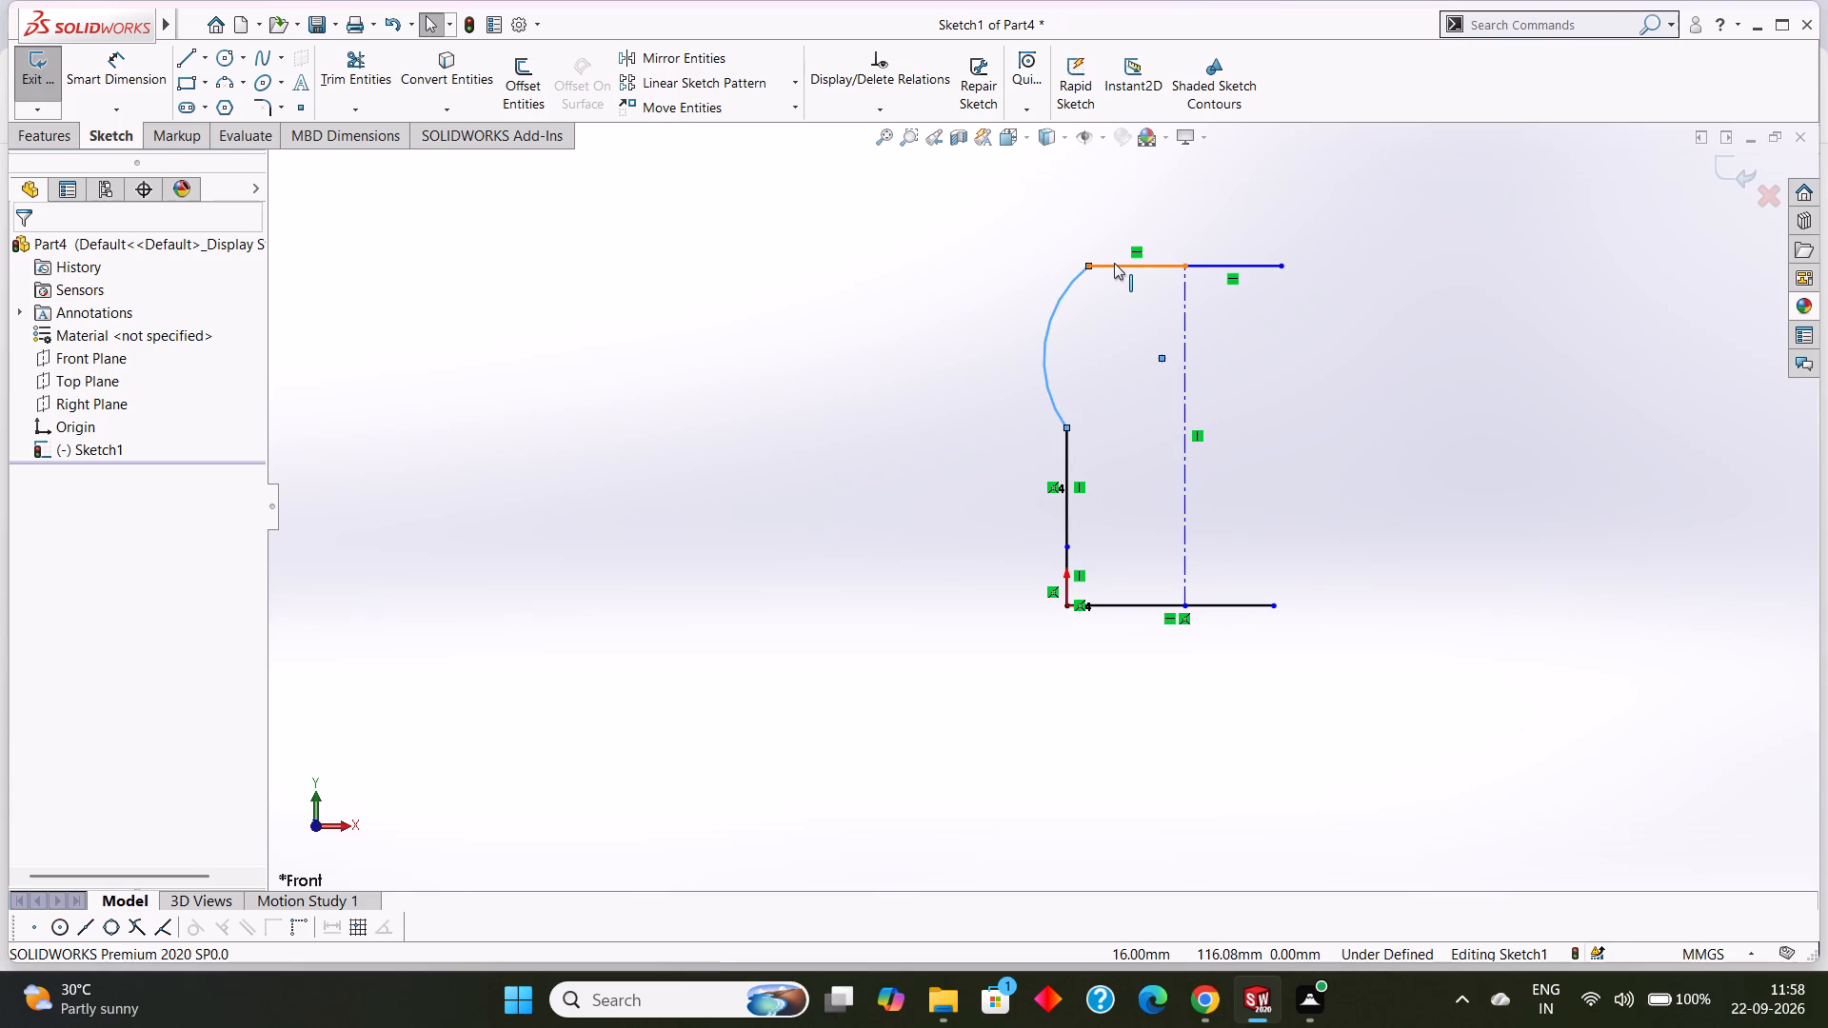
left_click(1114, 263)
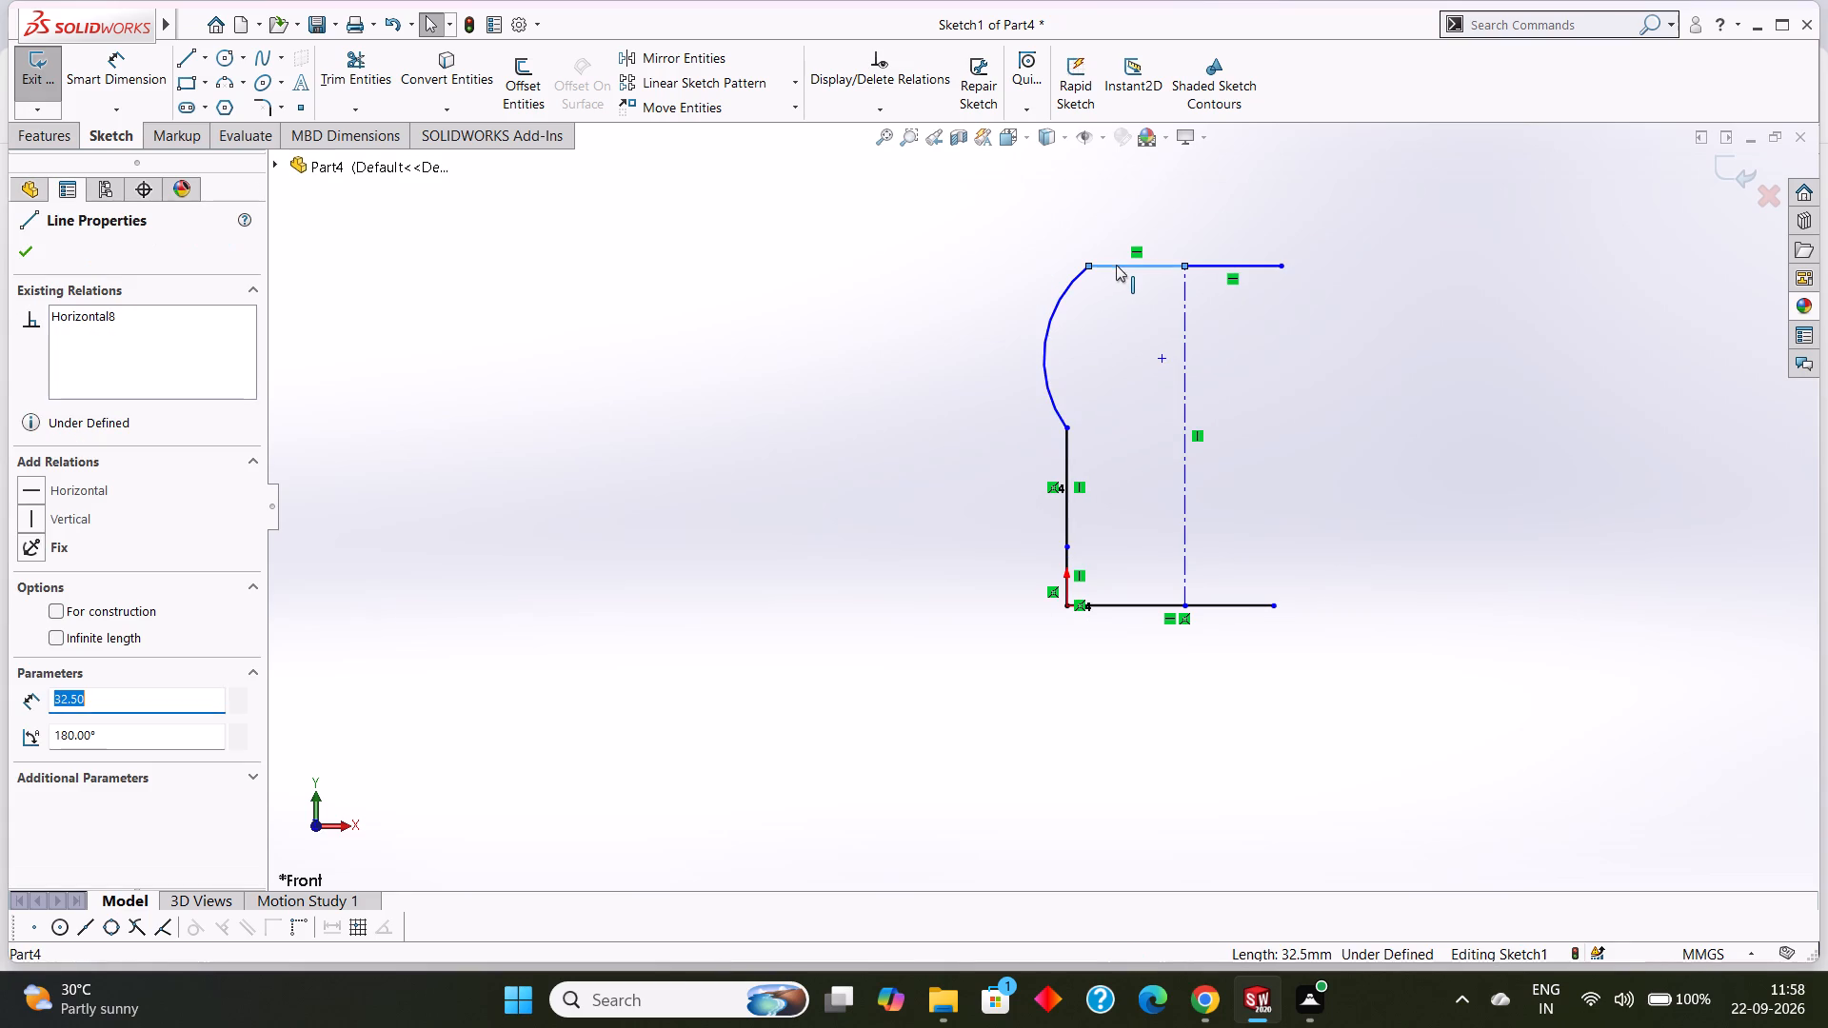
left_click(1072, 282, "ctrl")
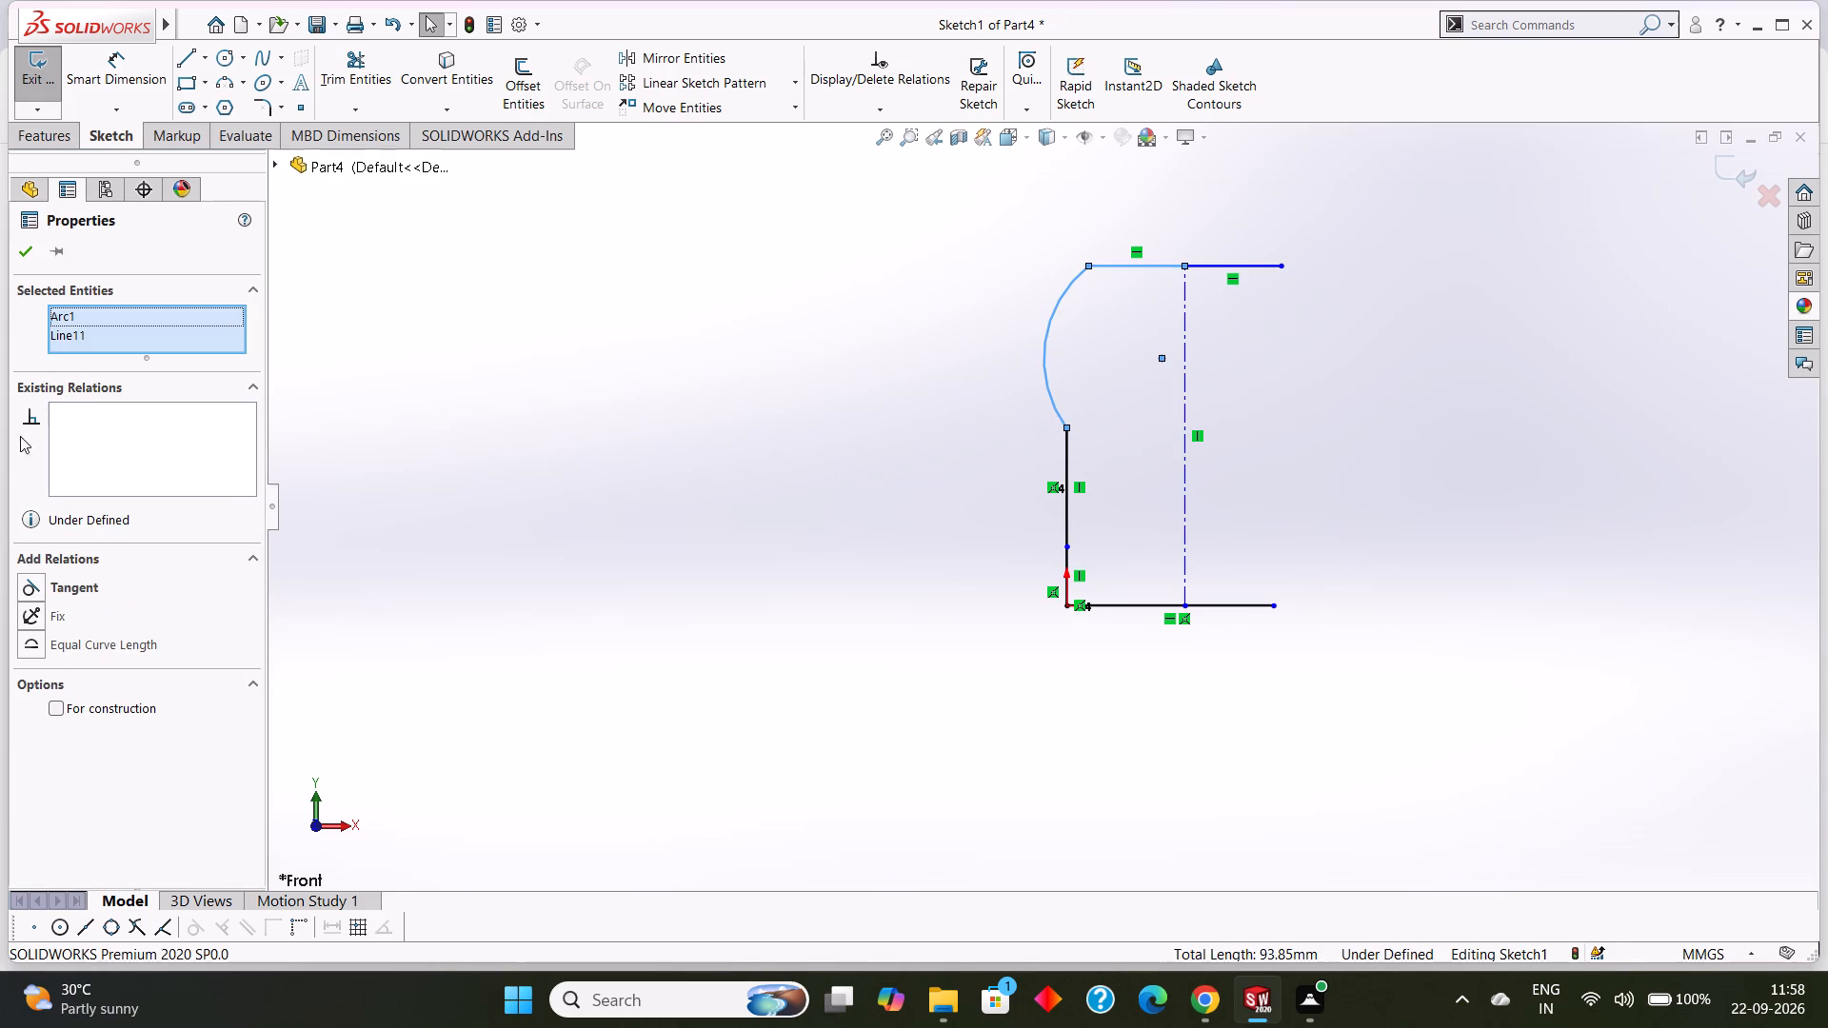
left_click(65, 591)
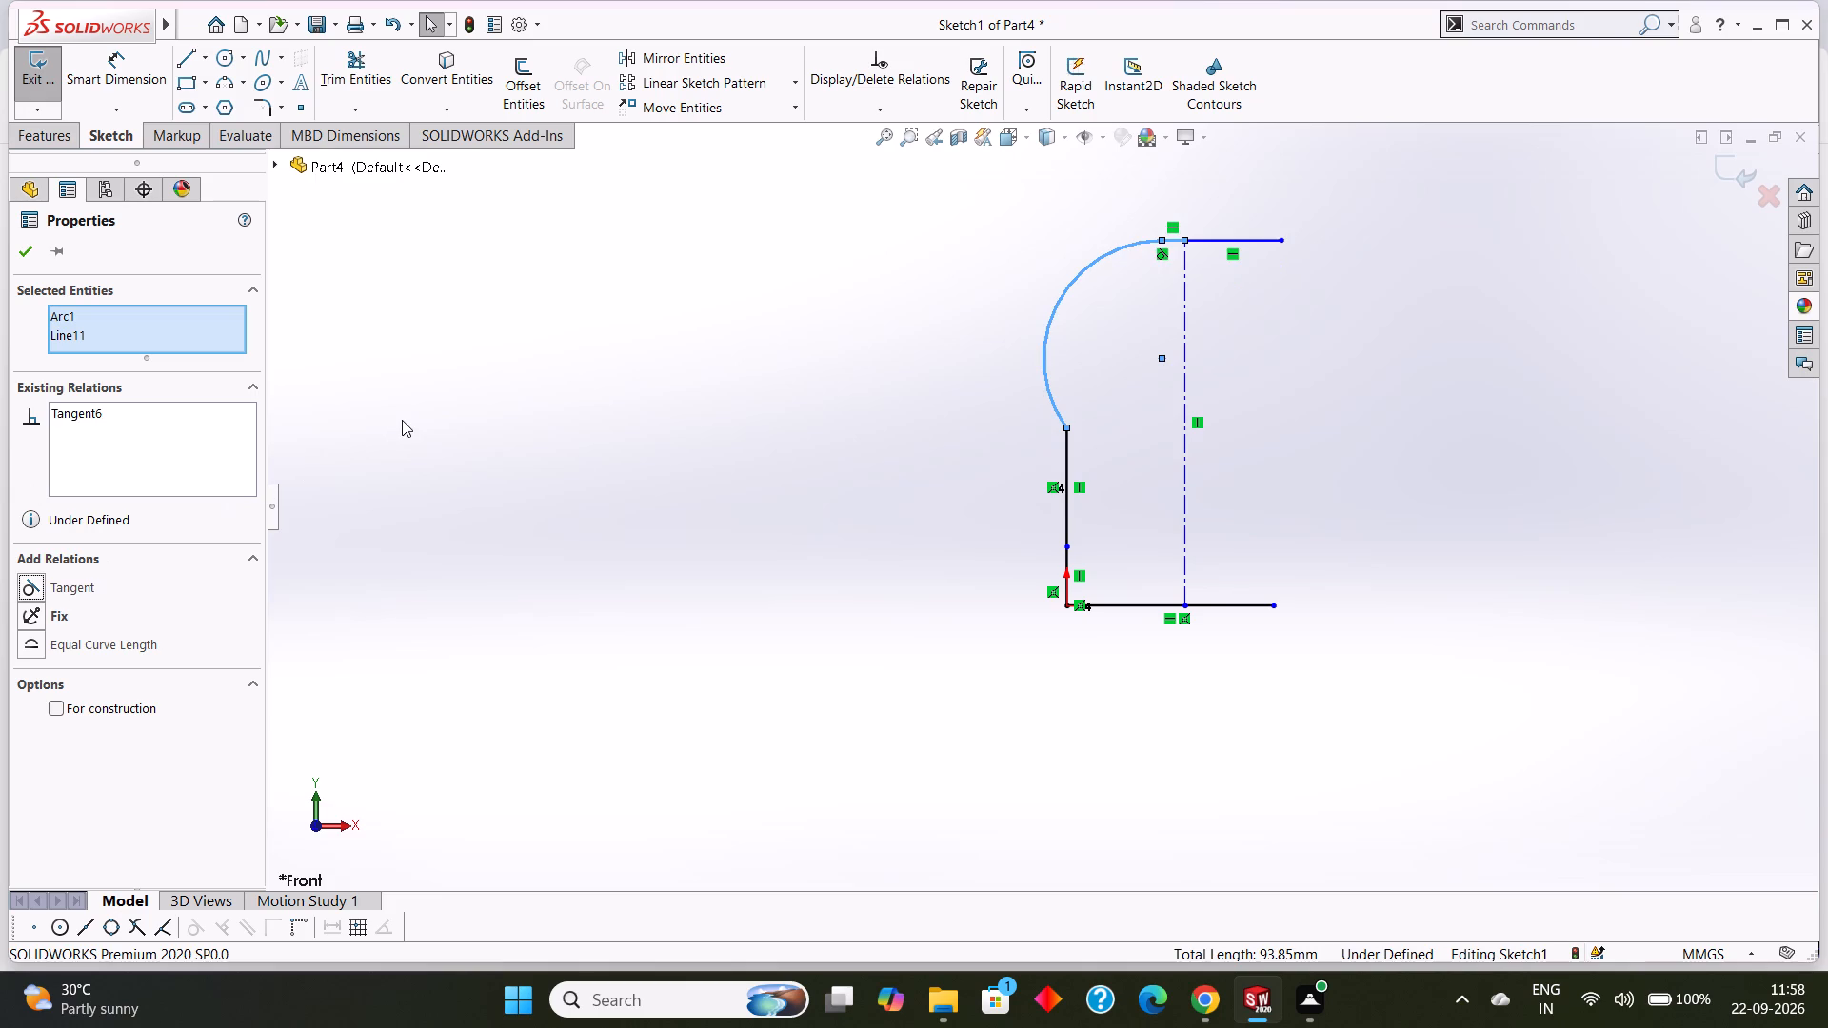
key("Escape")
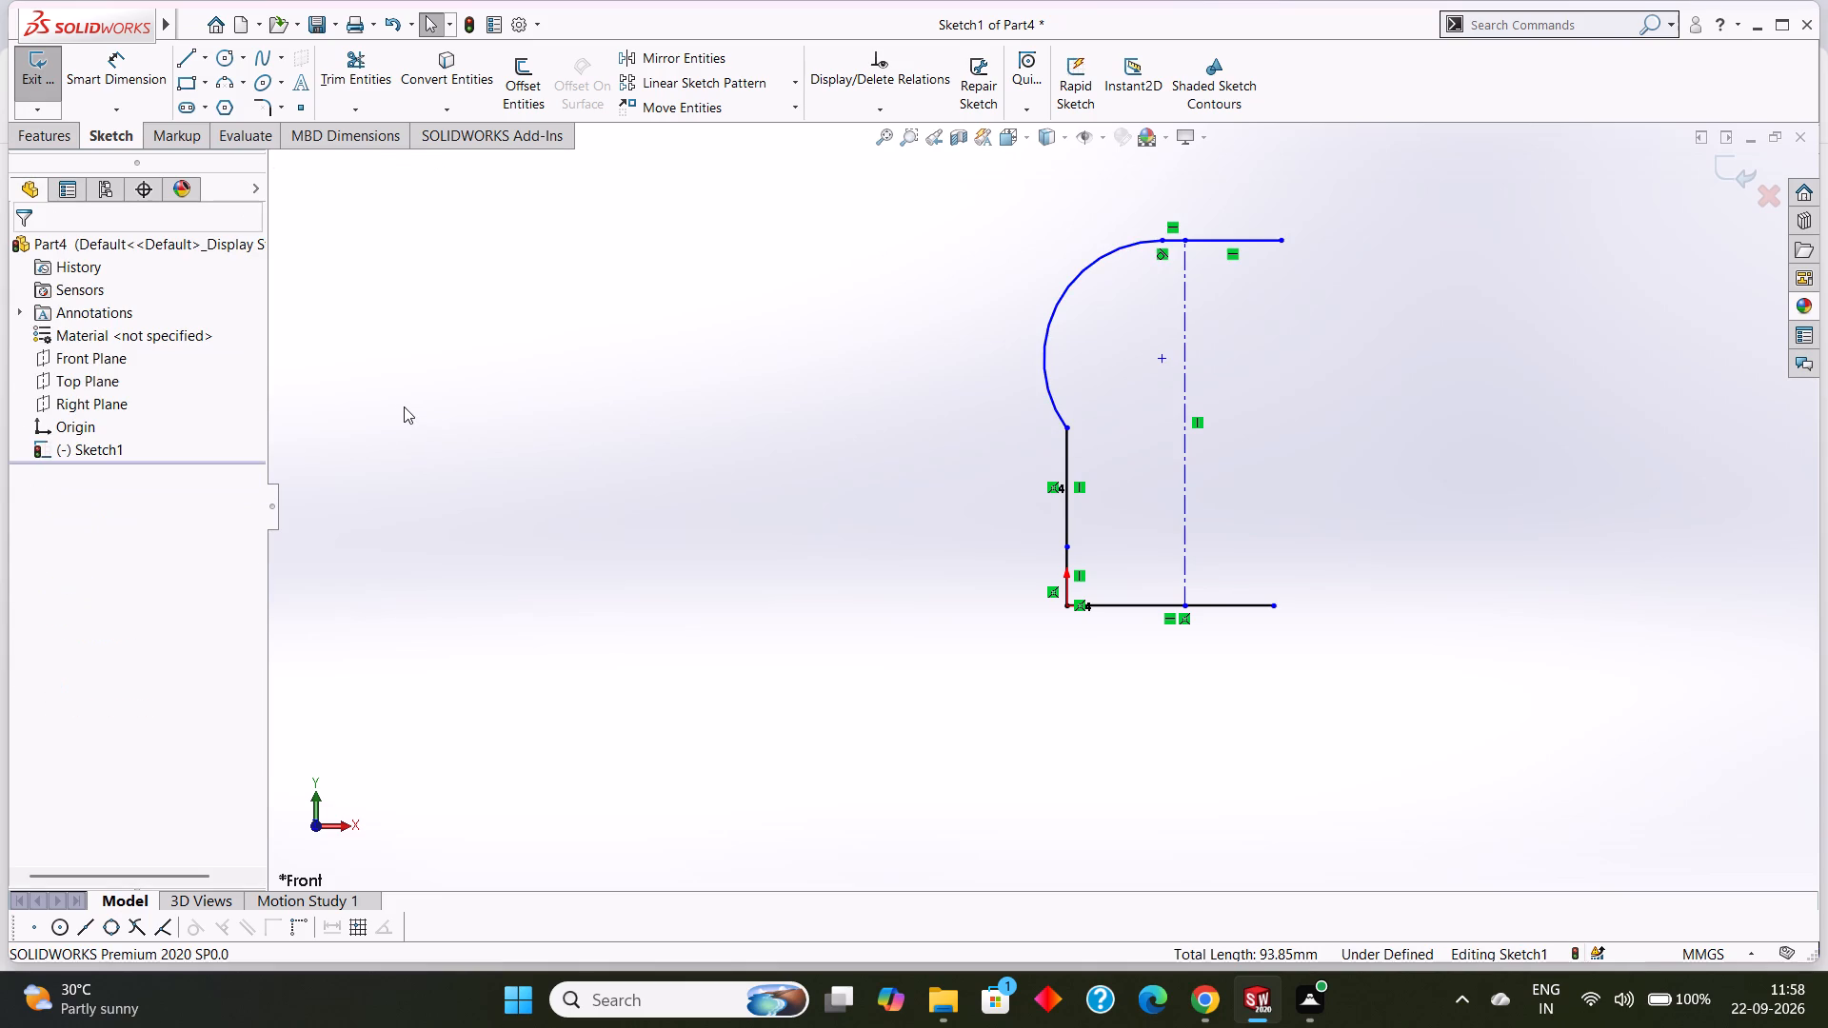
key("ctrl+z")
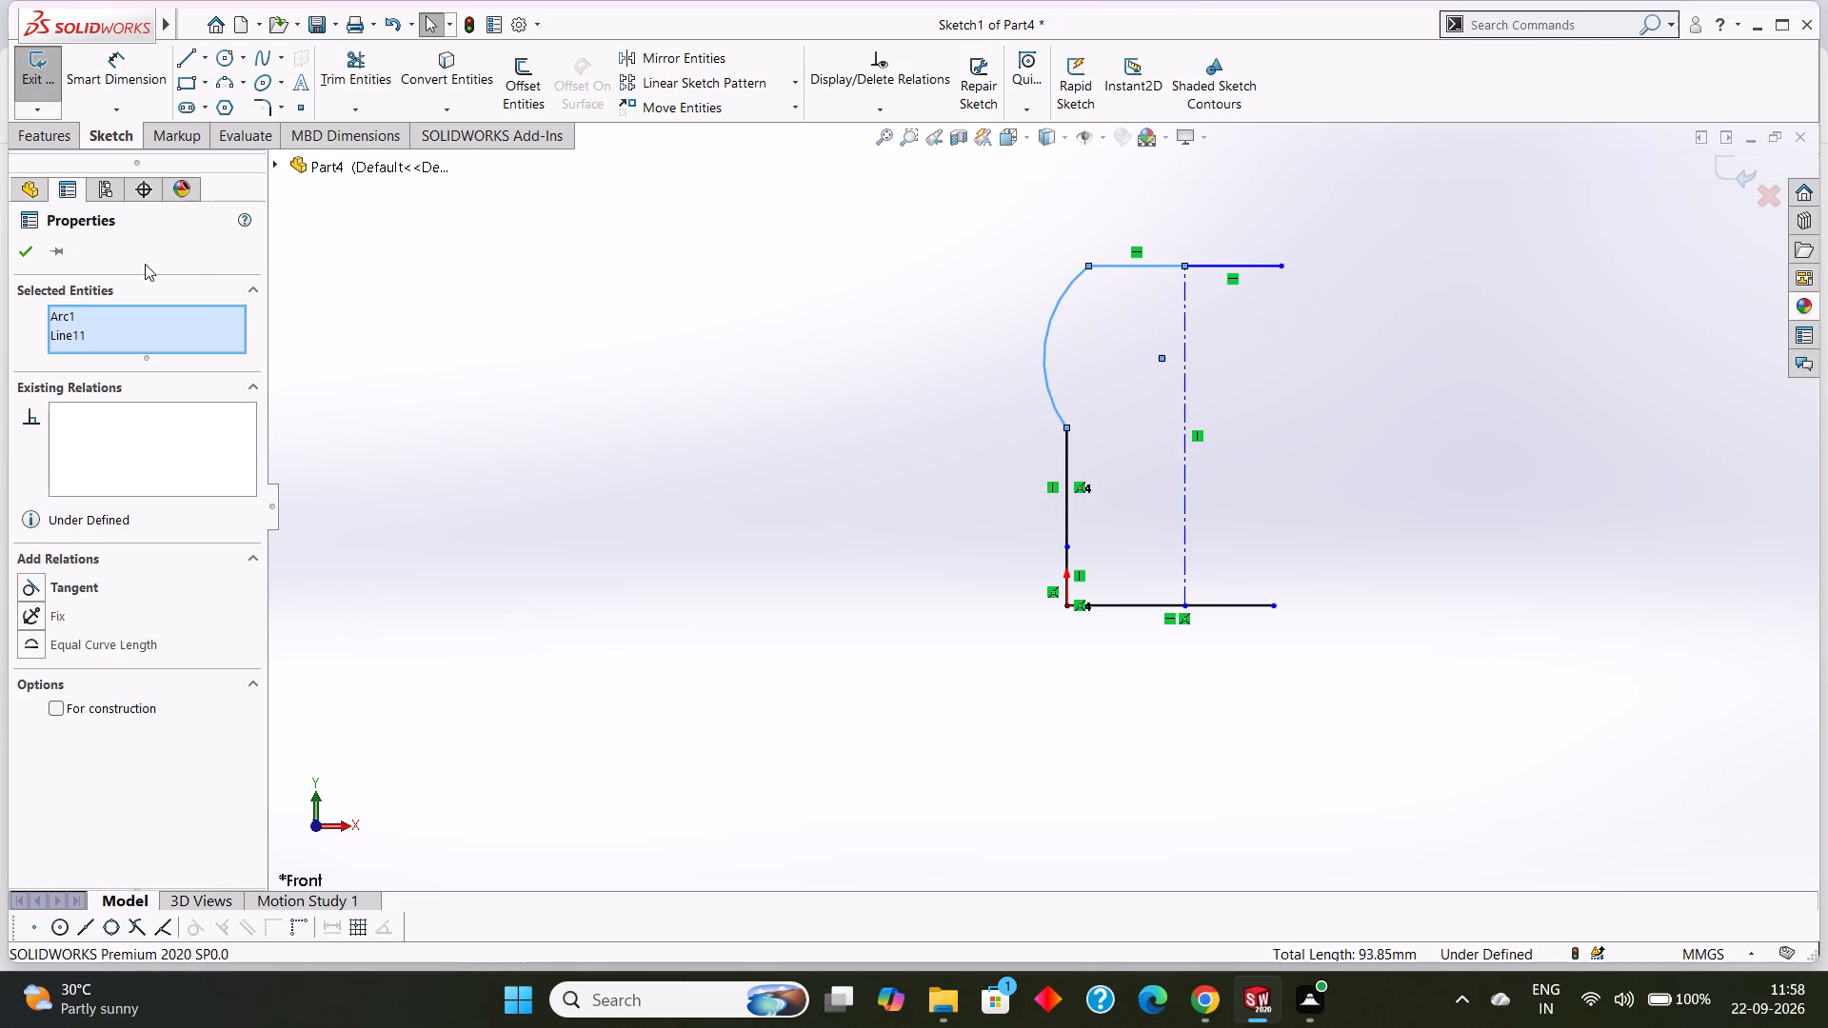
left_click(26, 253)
Add a horizontal Smart Dimension below the base line between its two endpoints.
left_click(129, 69)
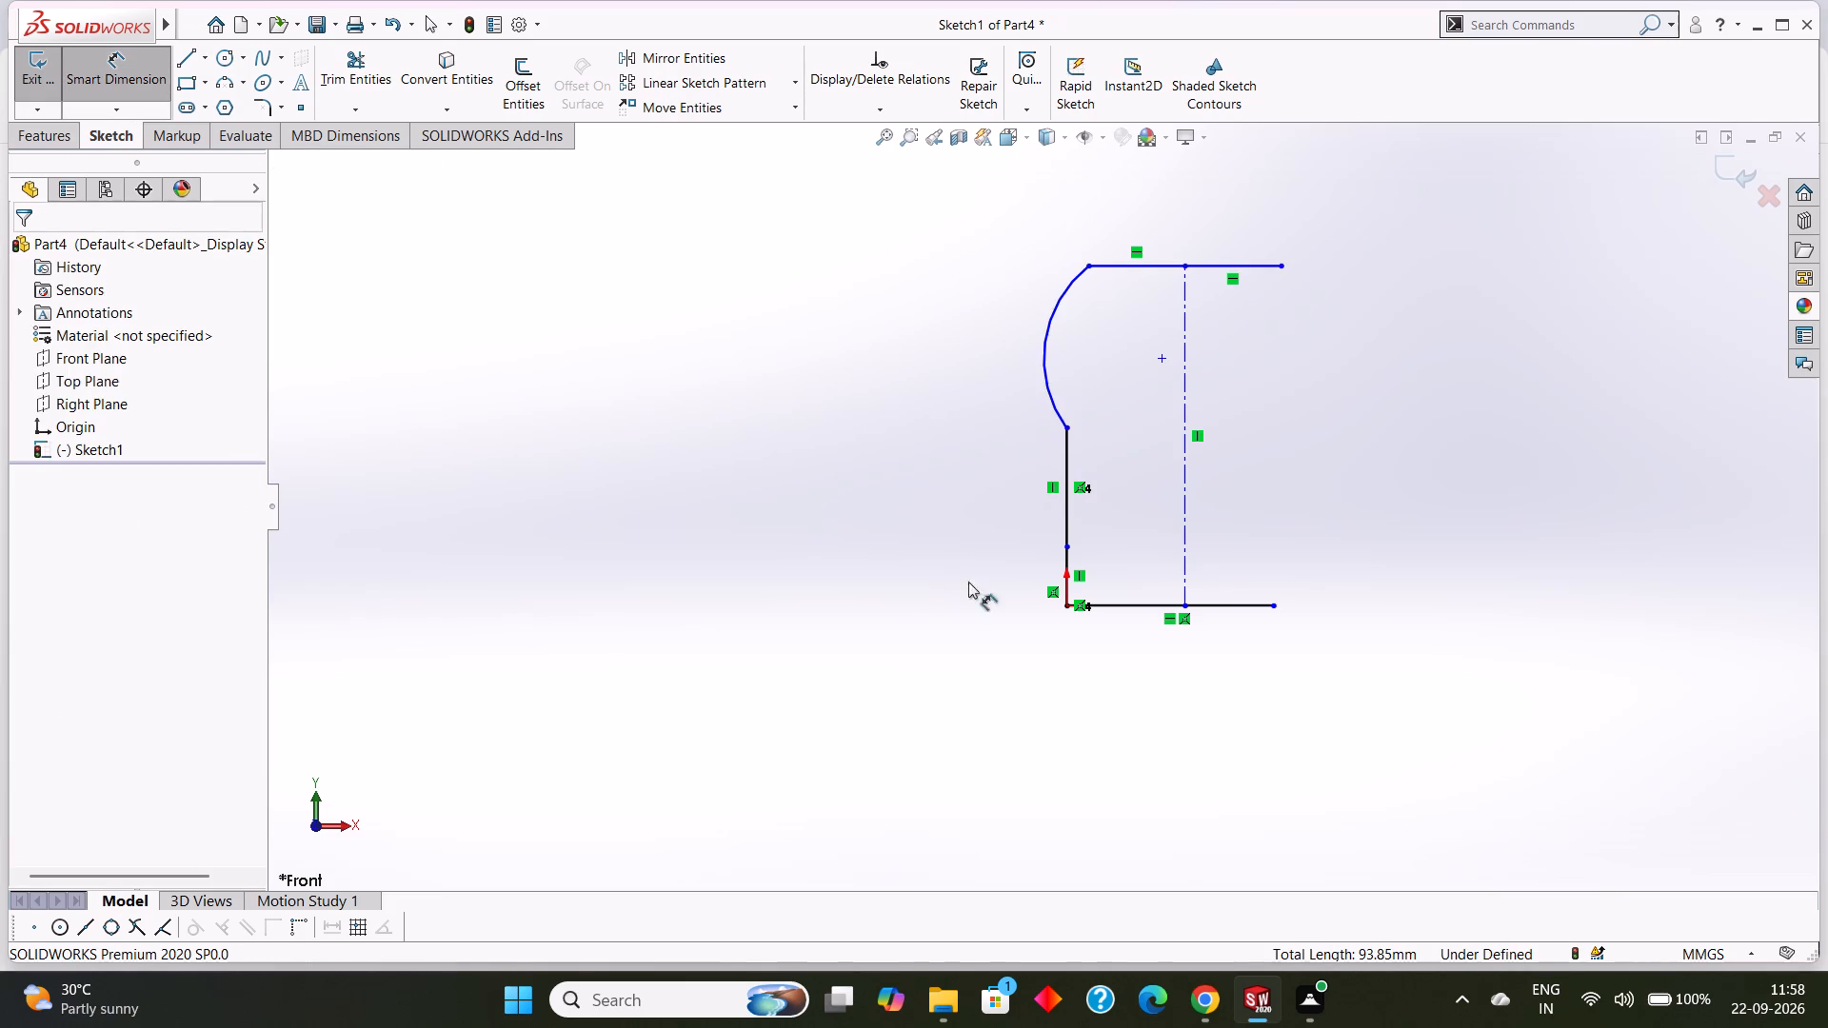
left_click(1063, 605)
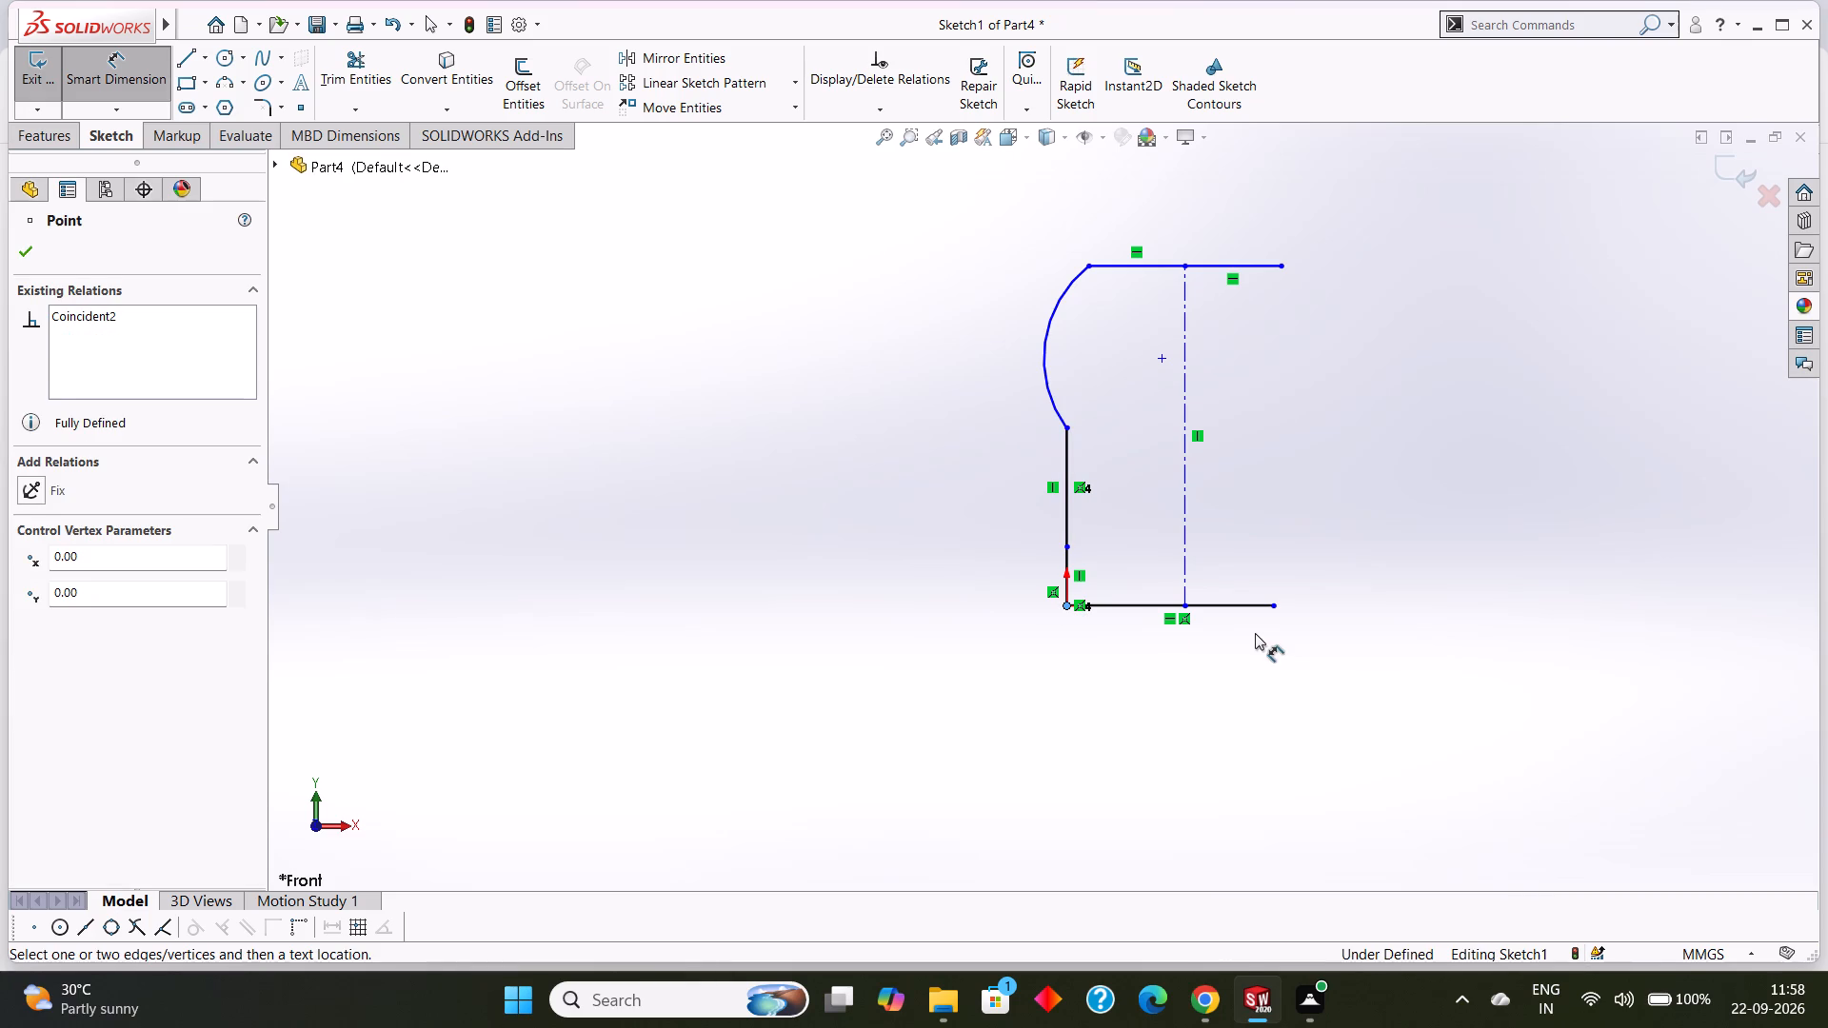
left_click(1273, 607)
left_click(1239, 685)
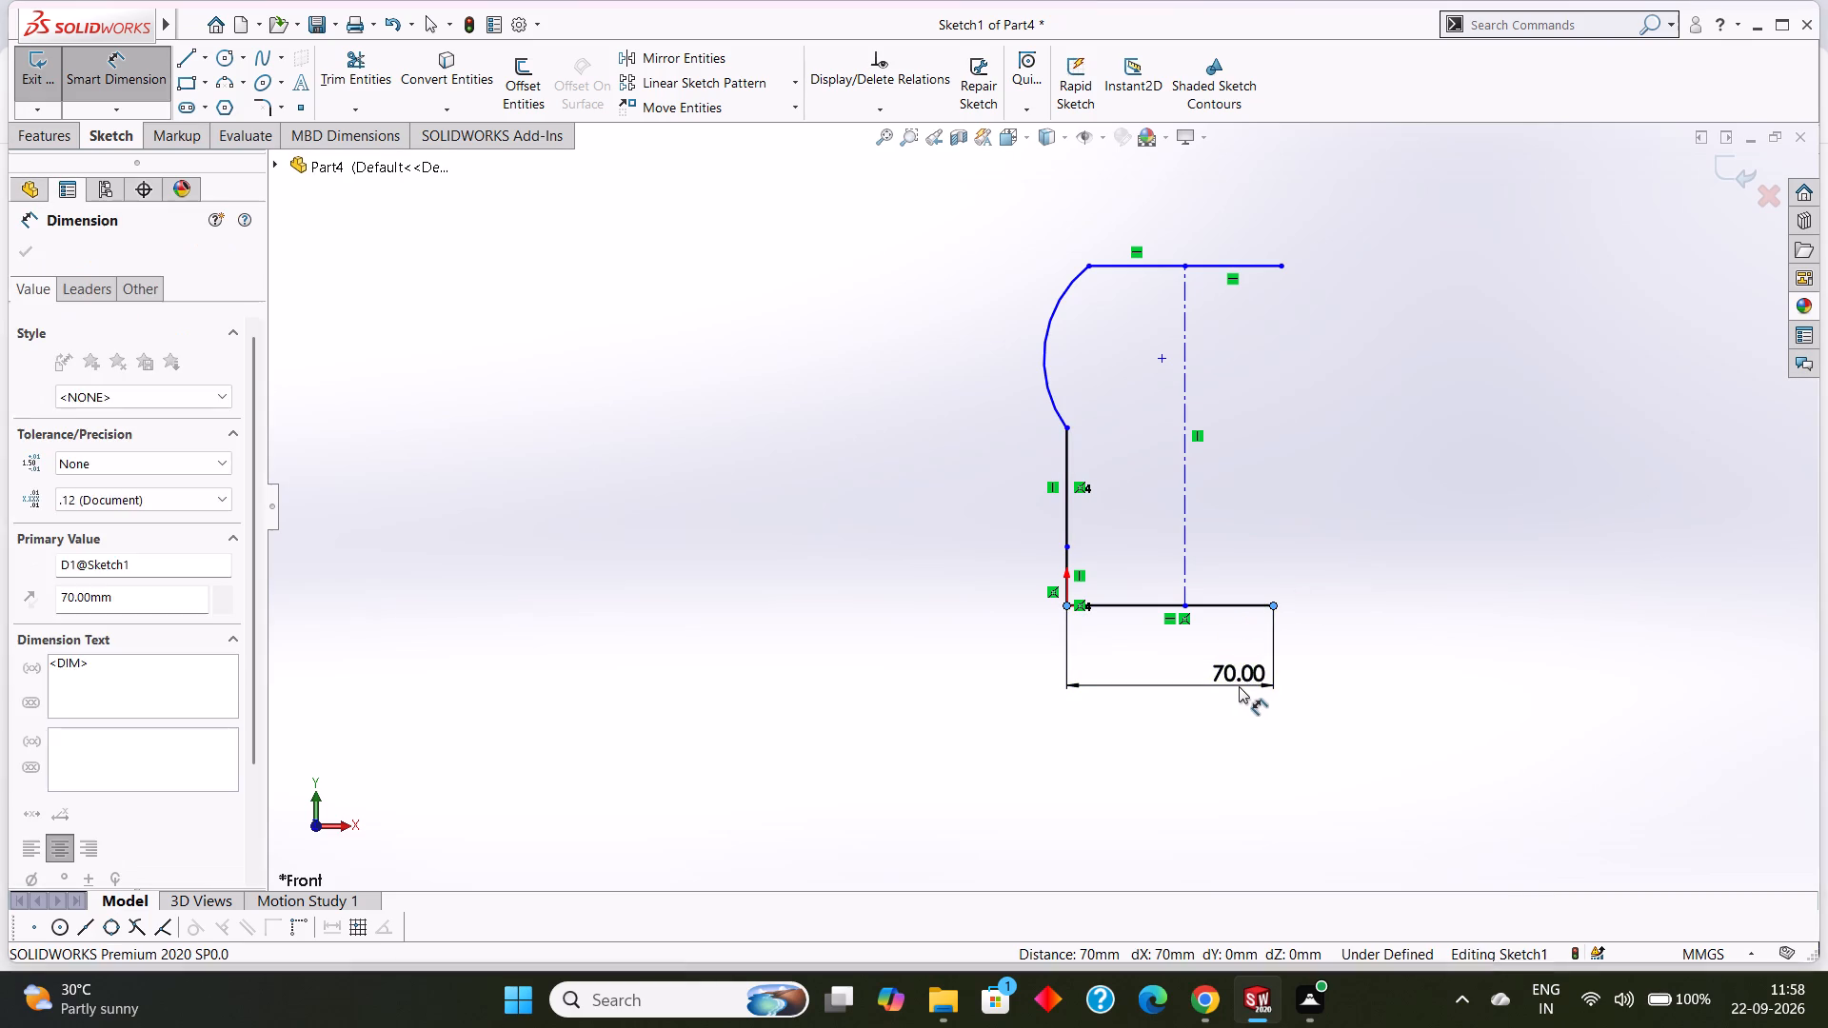
left_click(1158, 650)
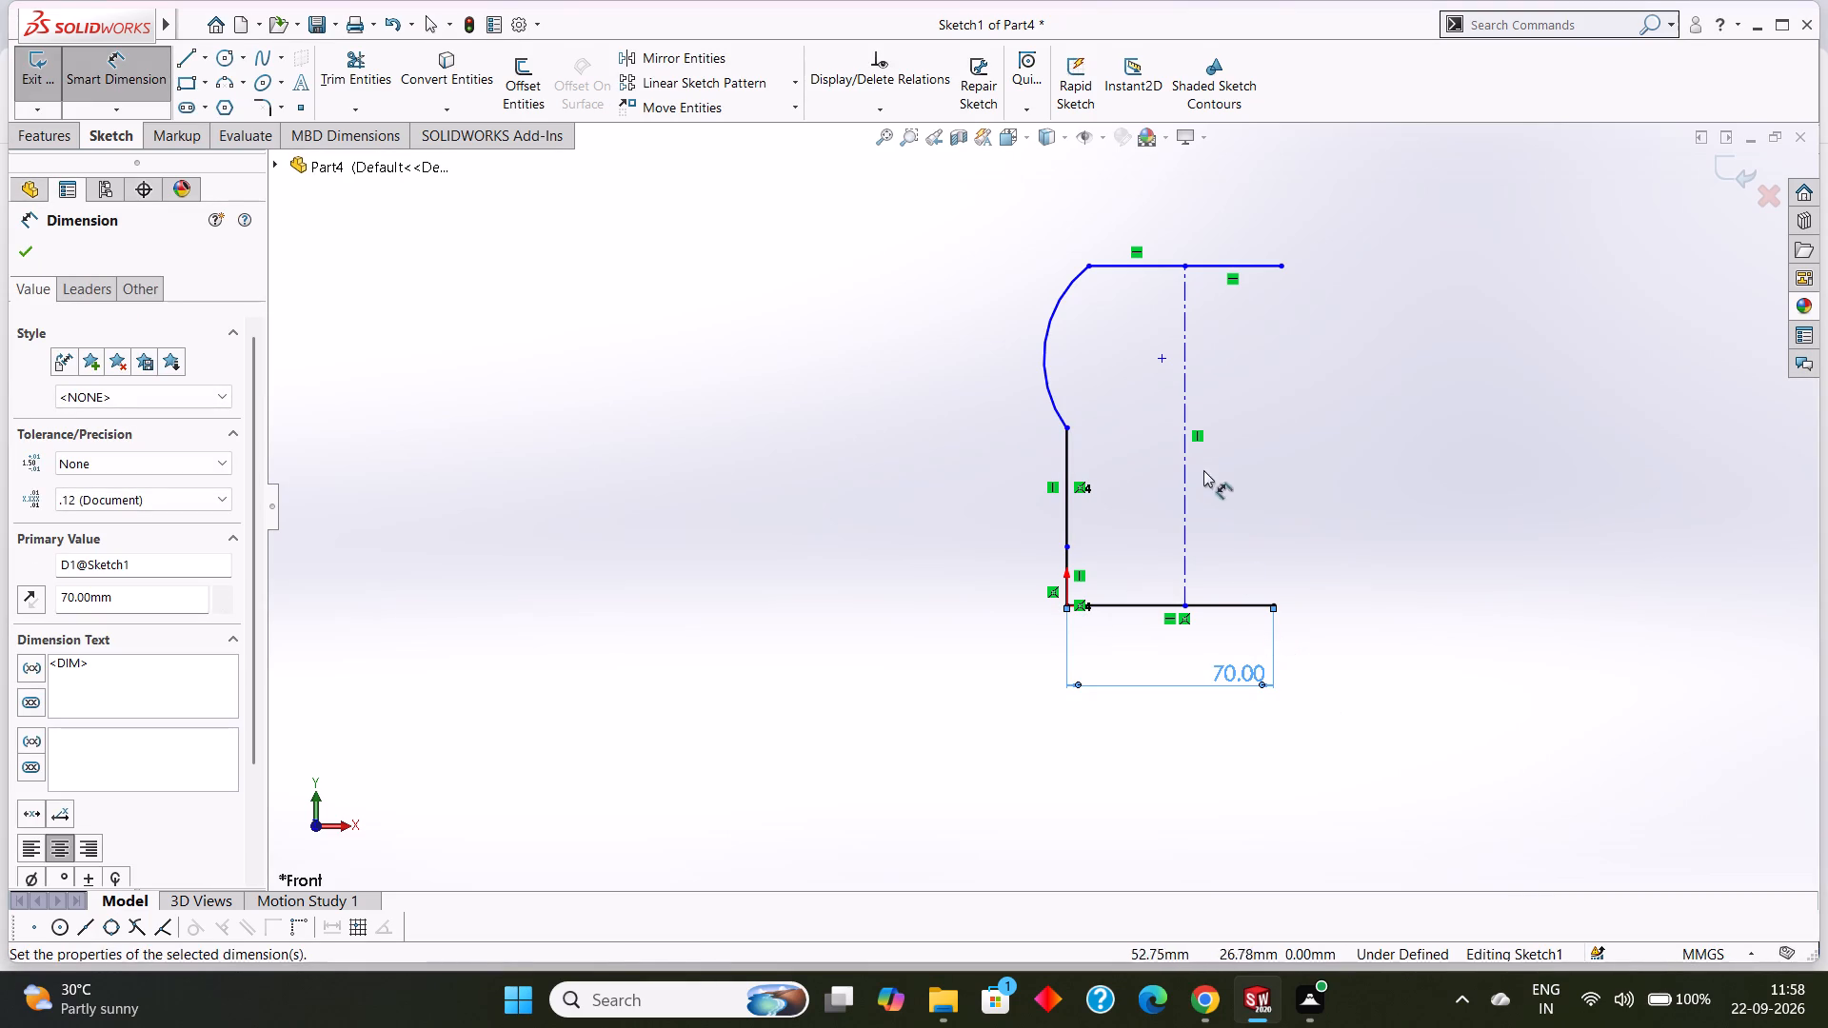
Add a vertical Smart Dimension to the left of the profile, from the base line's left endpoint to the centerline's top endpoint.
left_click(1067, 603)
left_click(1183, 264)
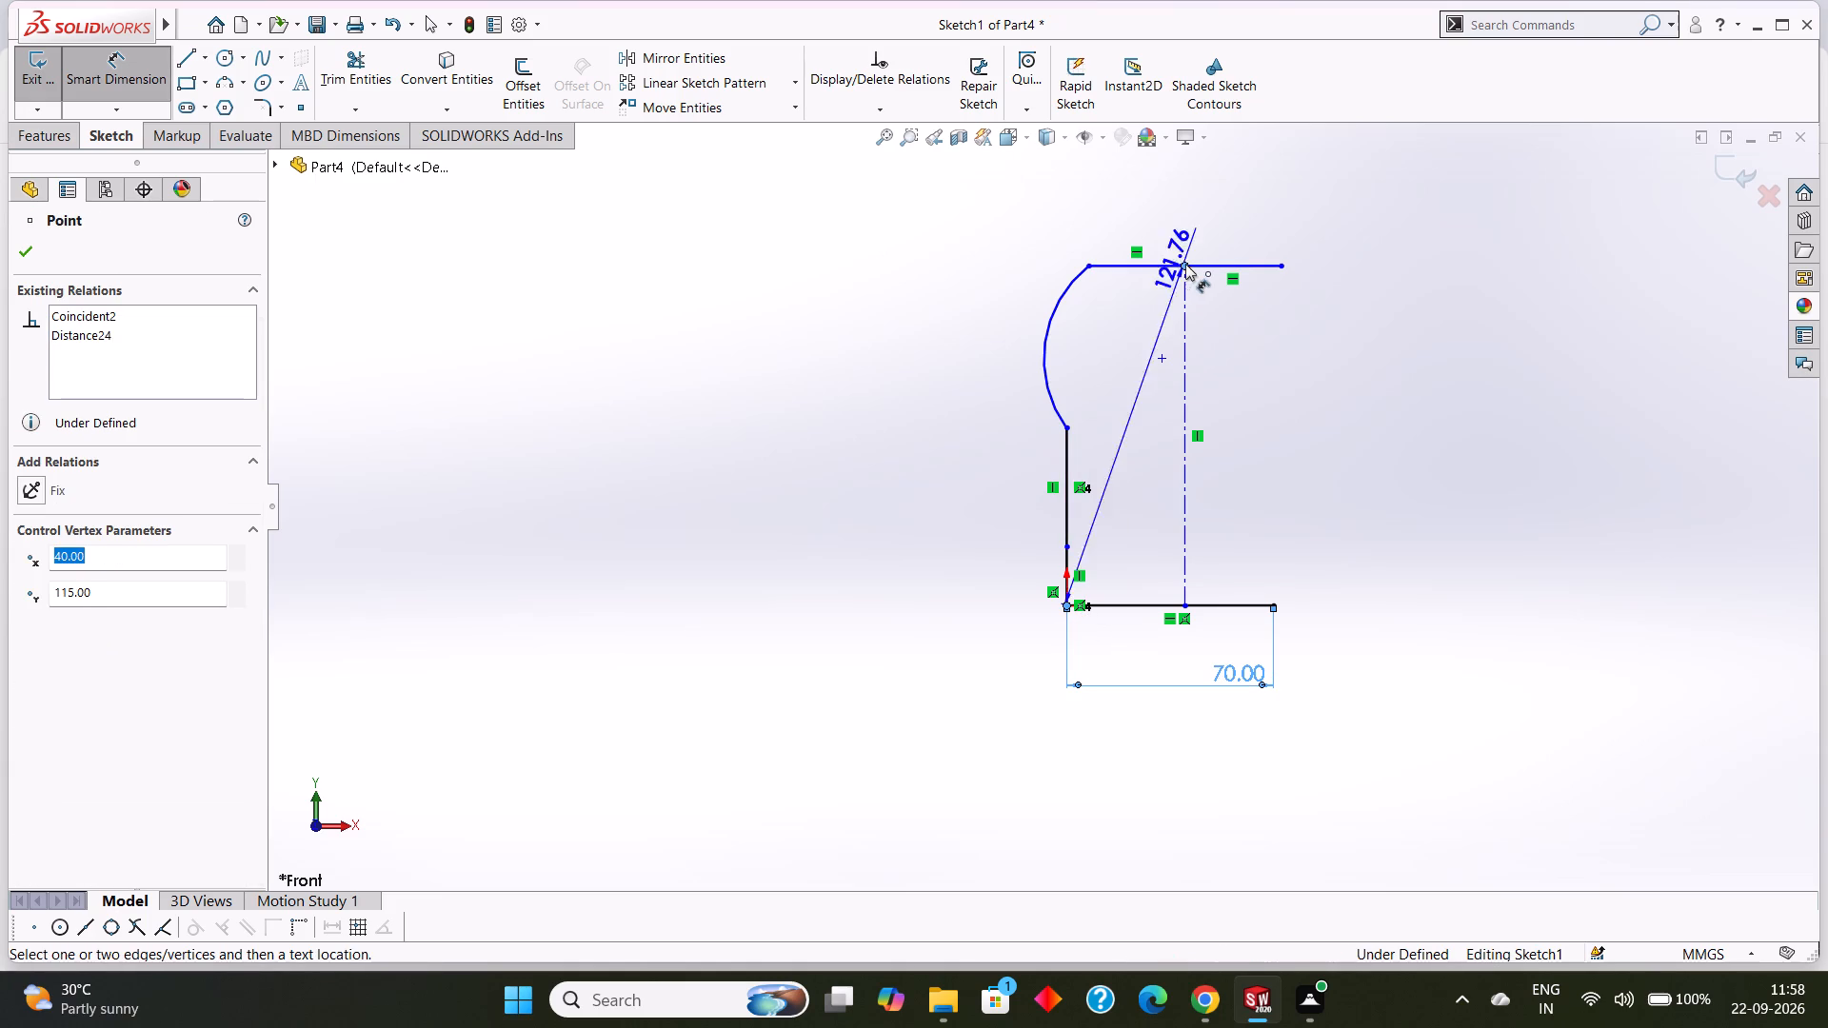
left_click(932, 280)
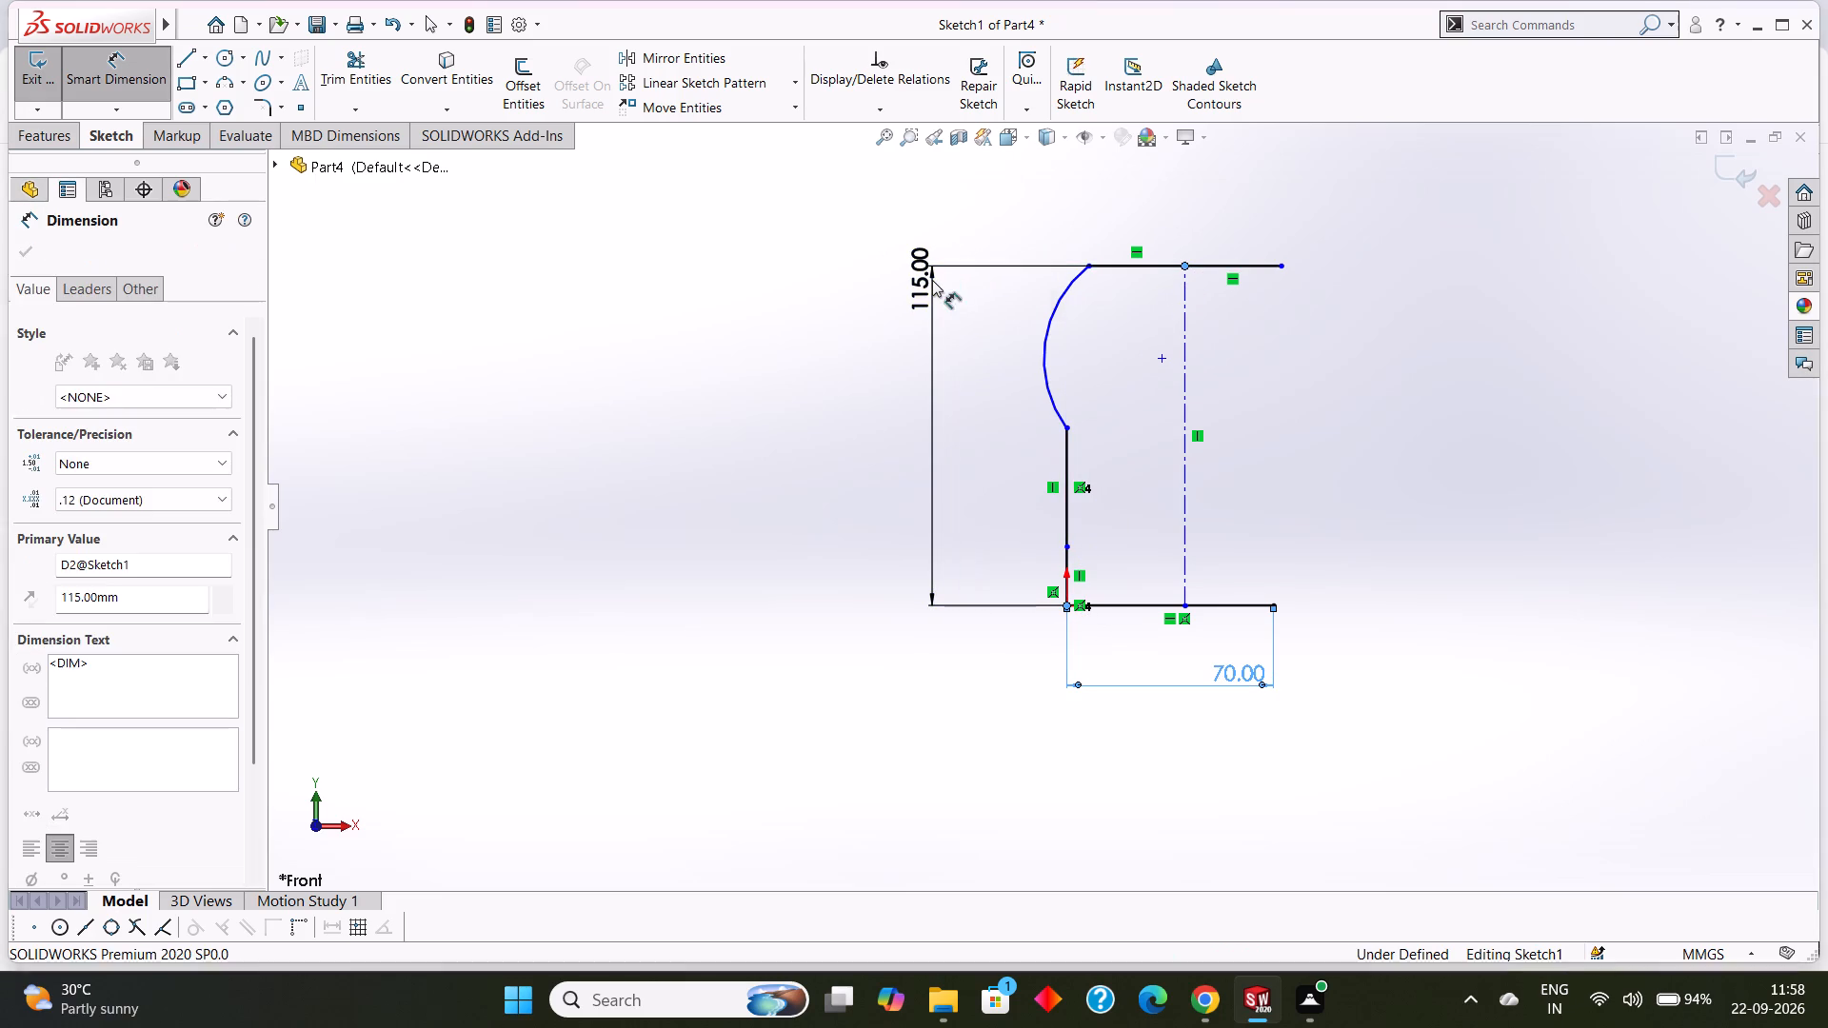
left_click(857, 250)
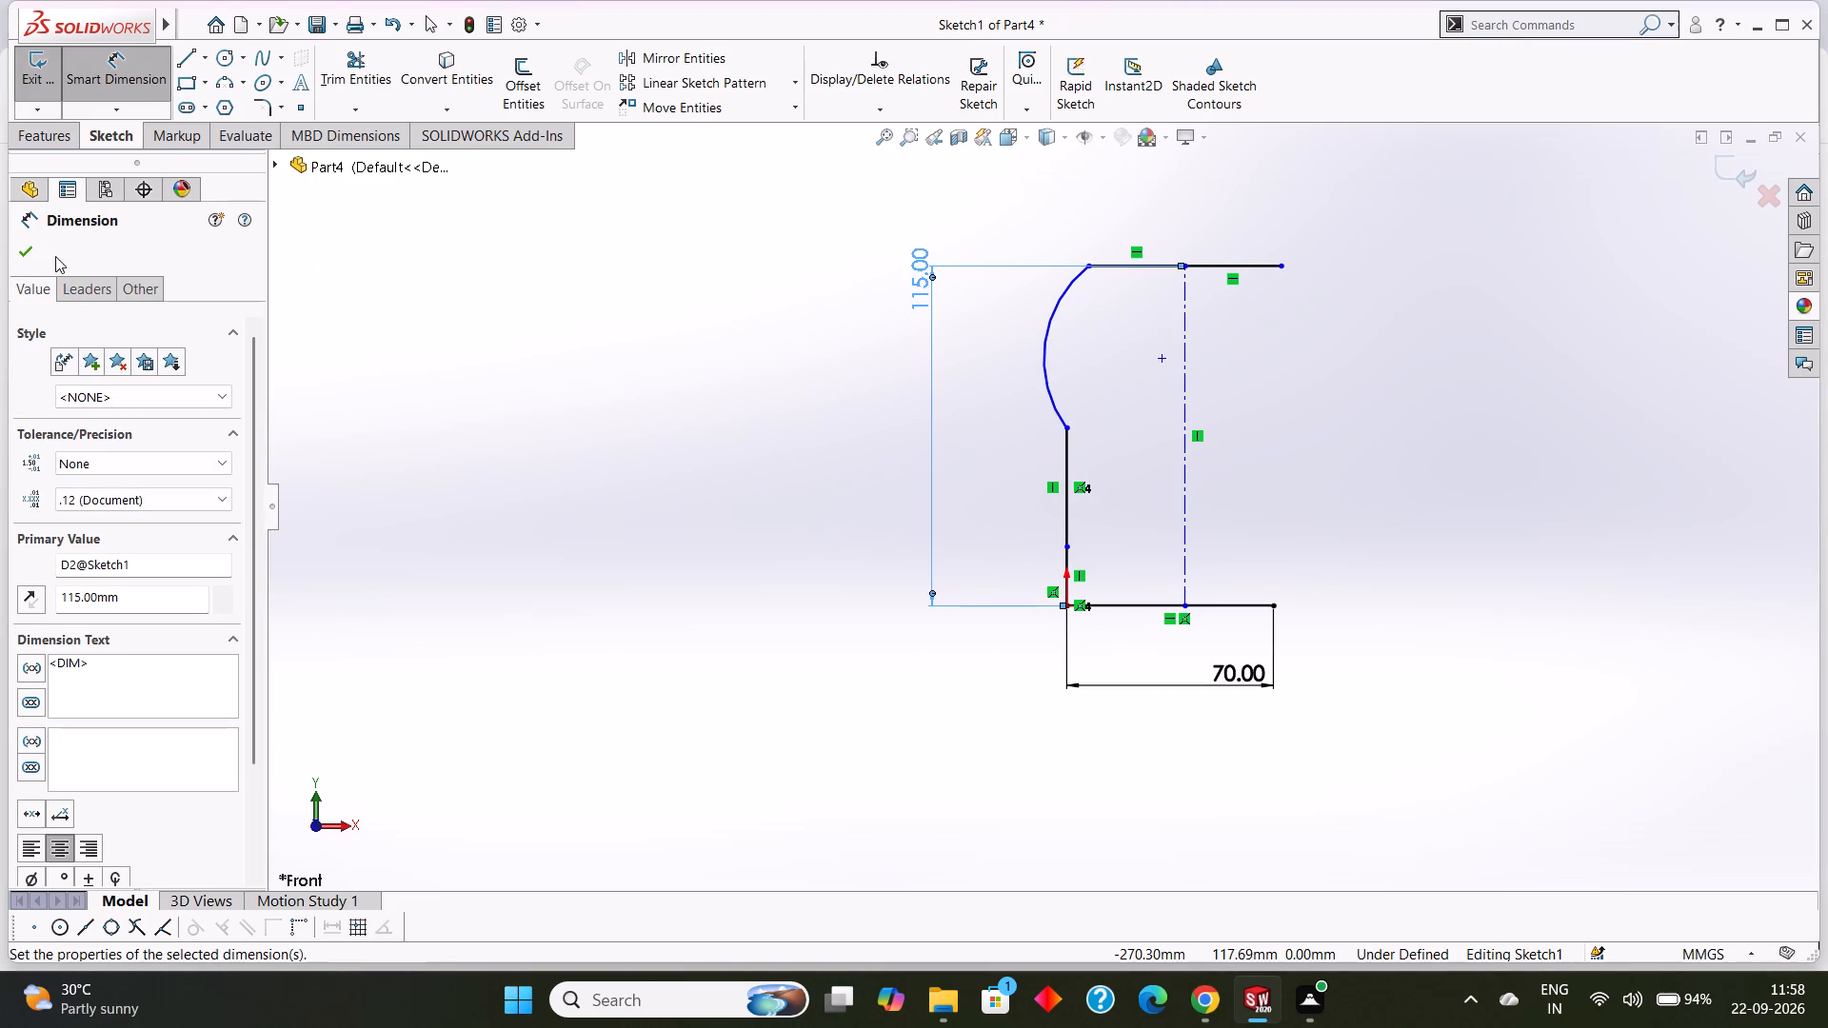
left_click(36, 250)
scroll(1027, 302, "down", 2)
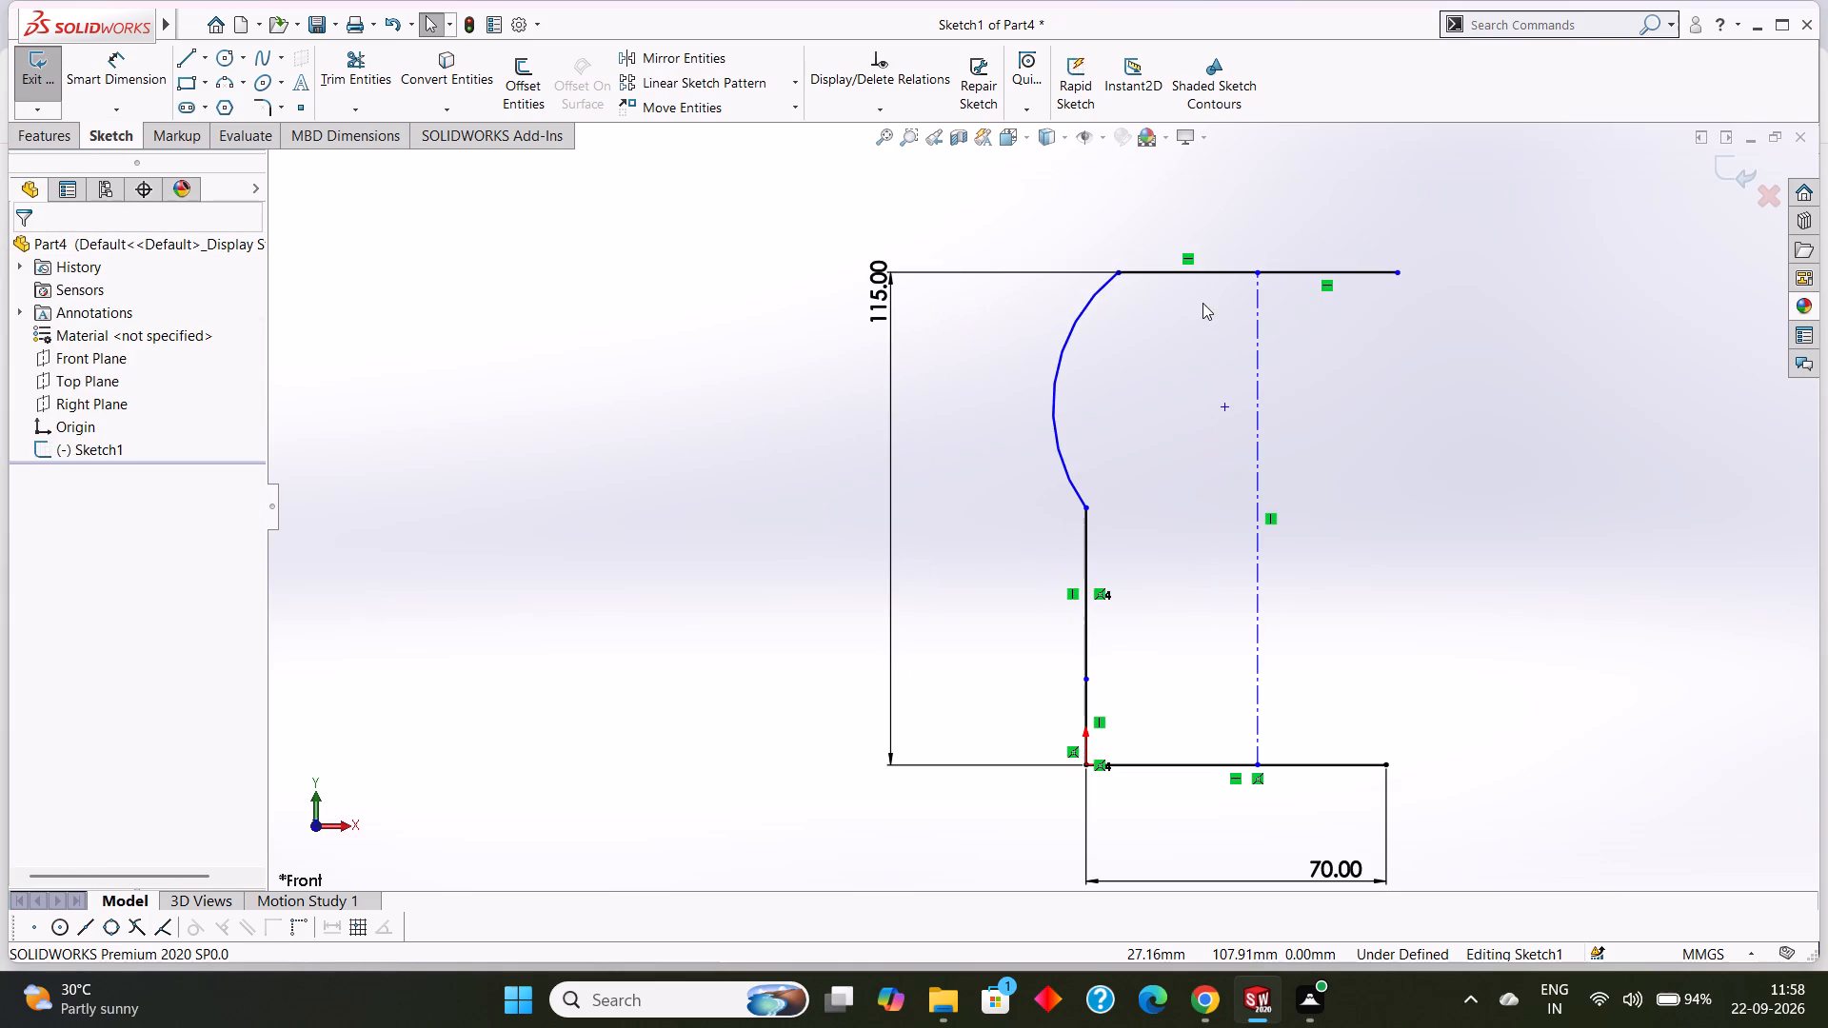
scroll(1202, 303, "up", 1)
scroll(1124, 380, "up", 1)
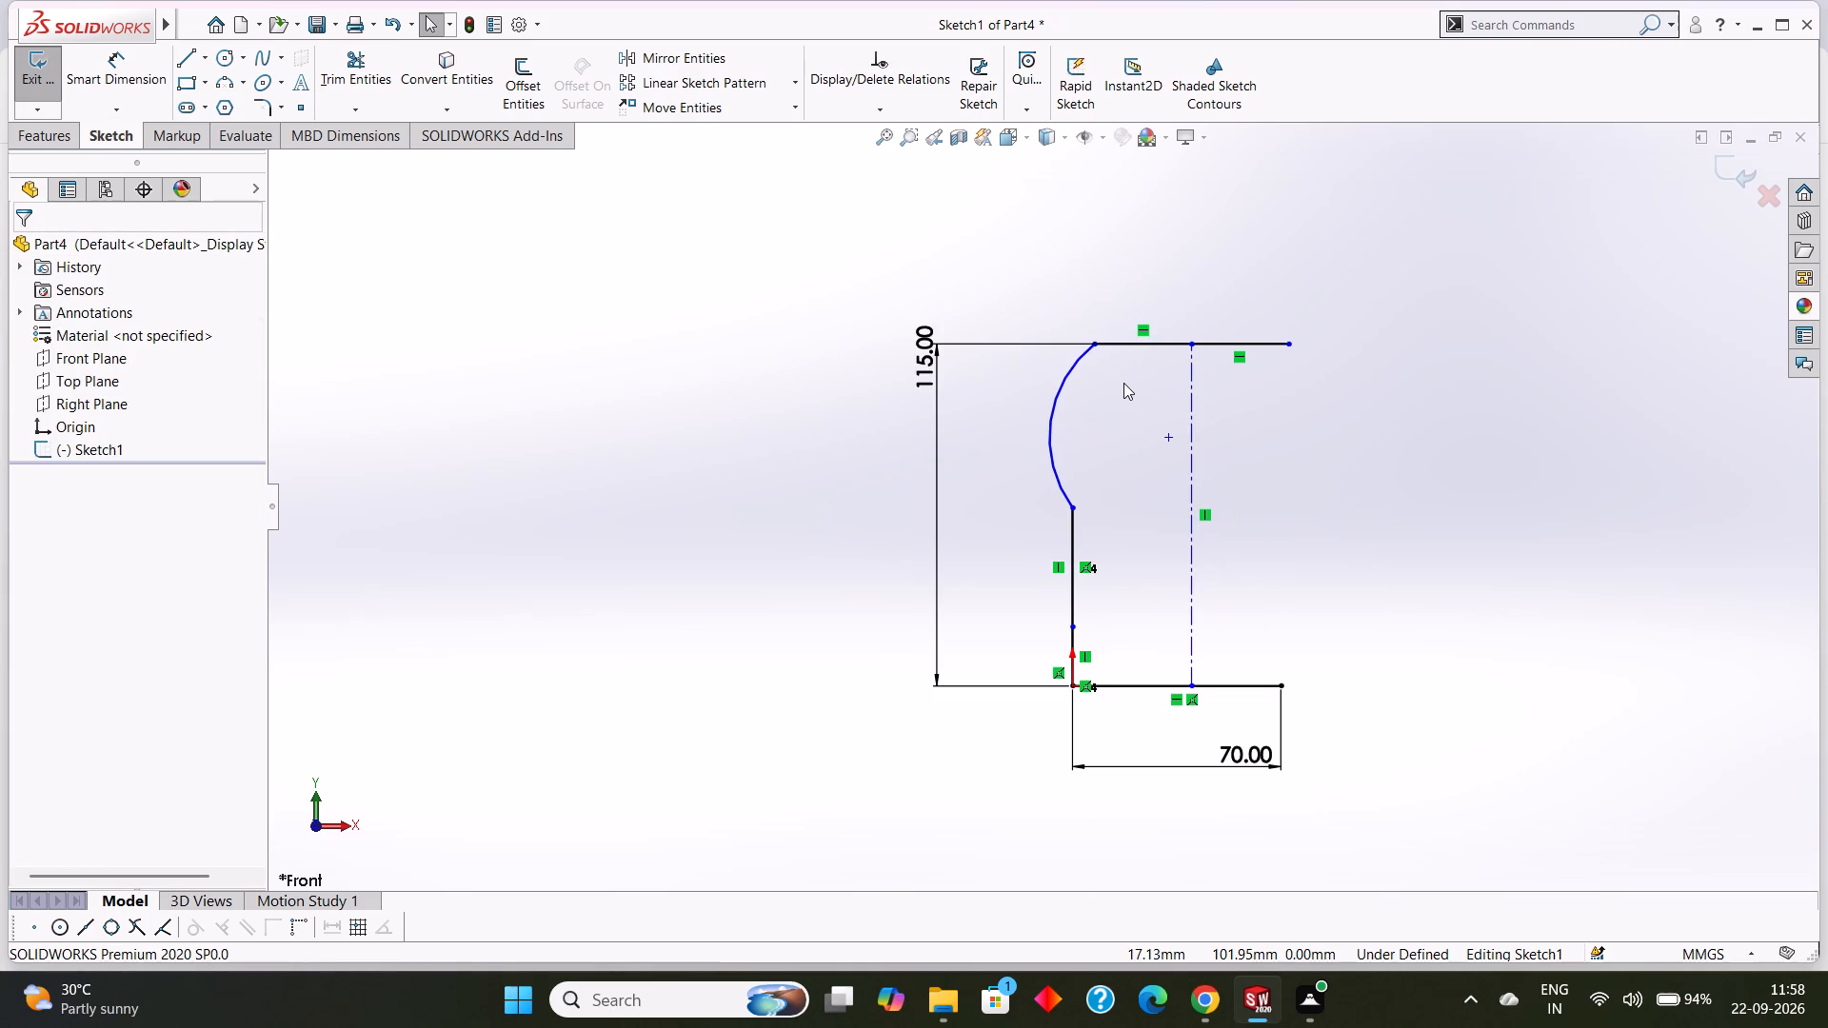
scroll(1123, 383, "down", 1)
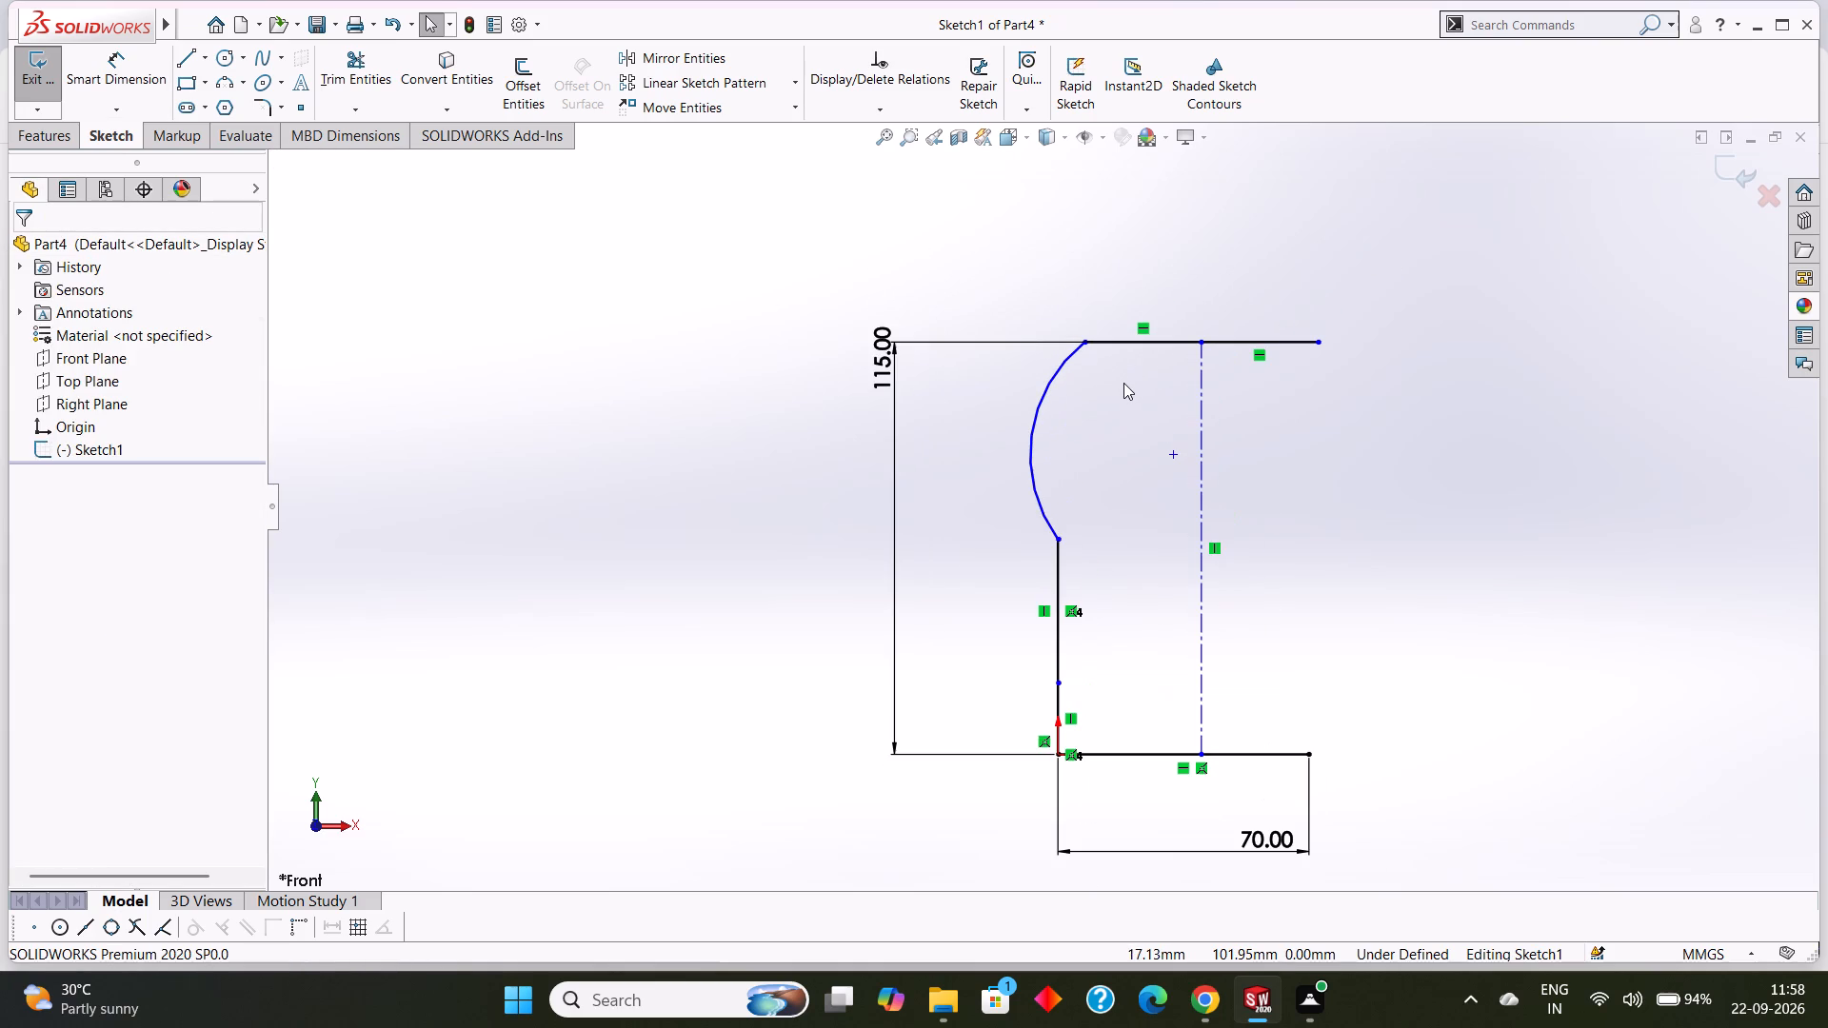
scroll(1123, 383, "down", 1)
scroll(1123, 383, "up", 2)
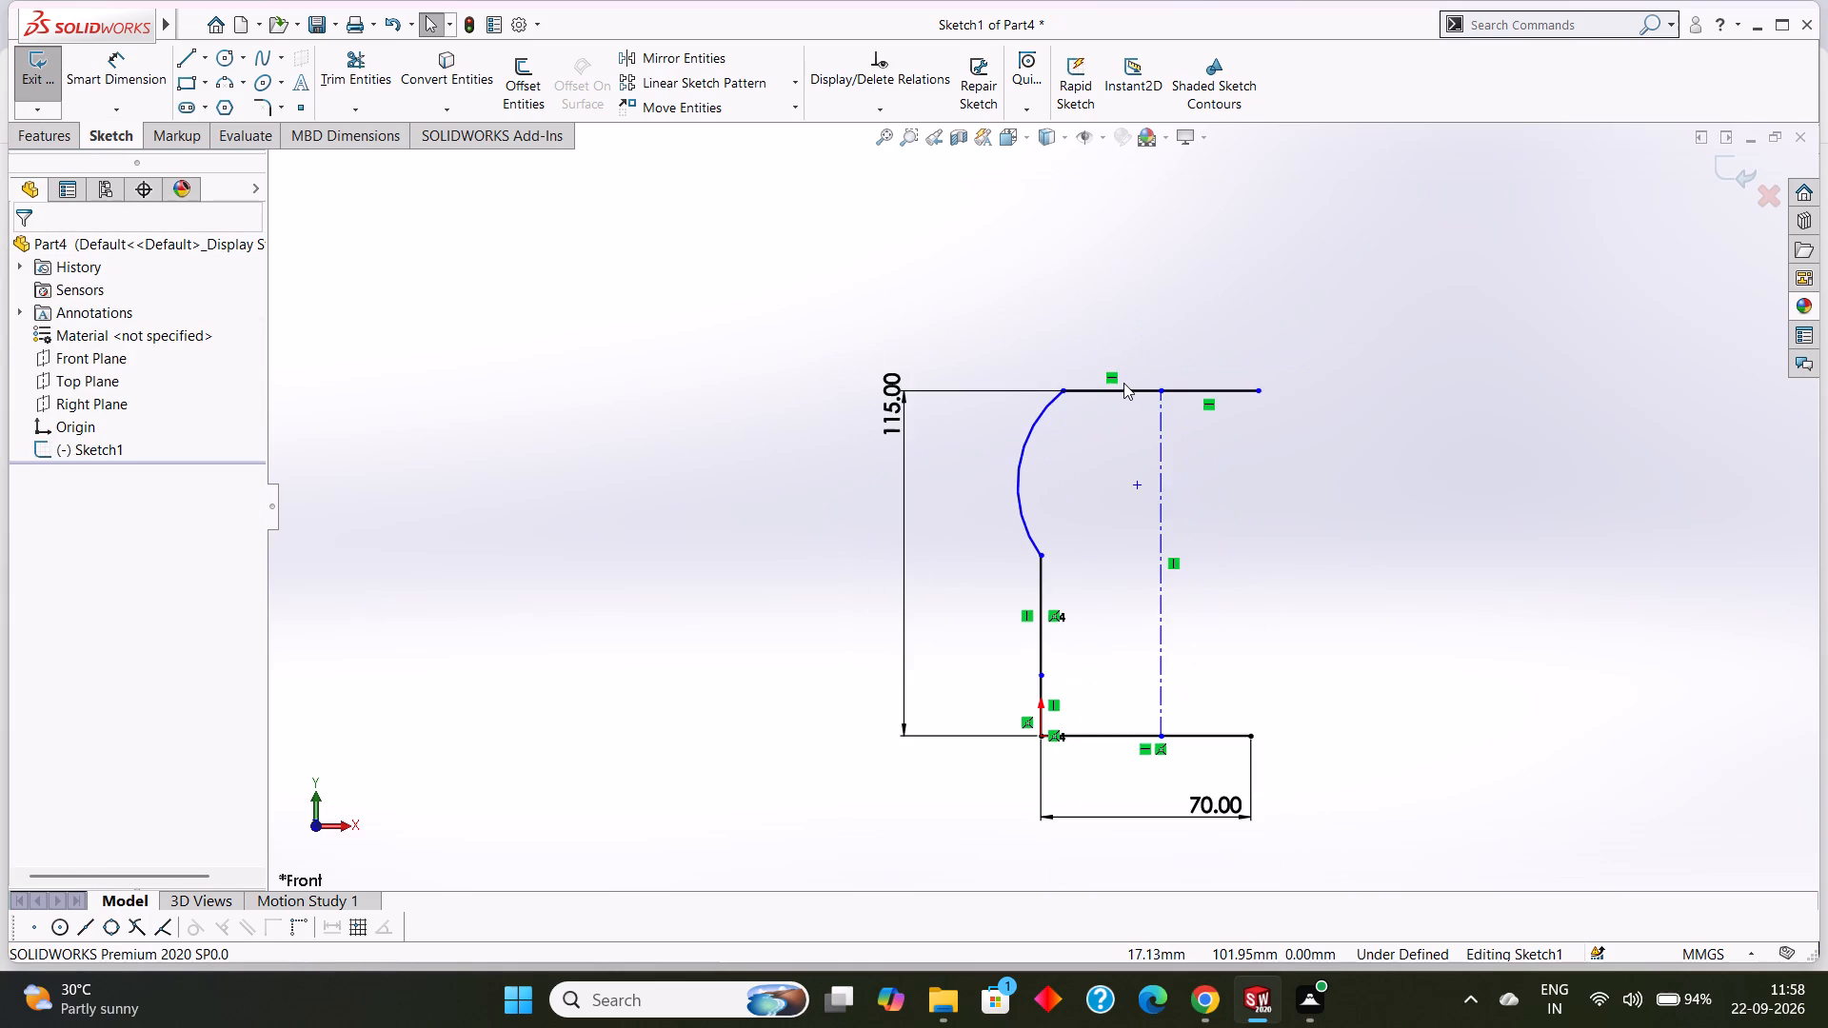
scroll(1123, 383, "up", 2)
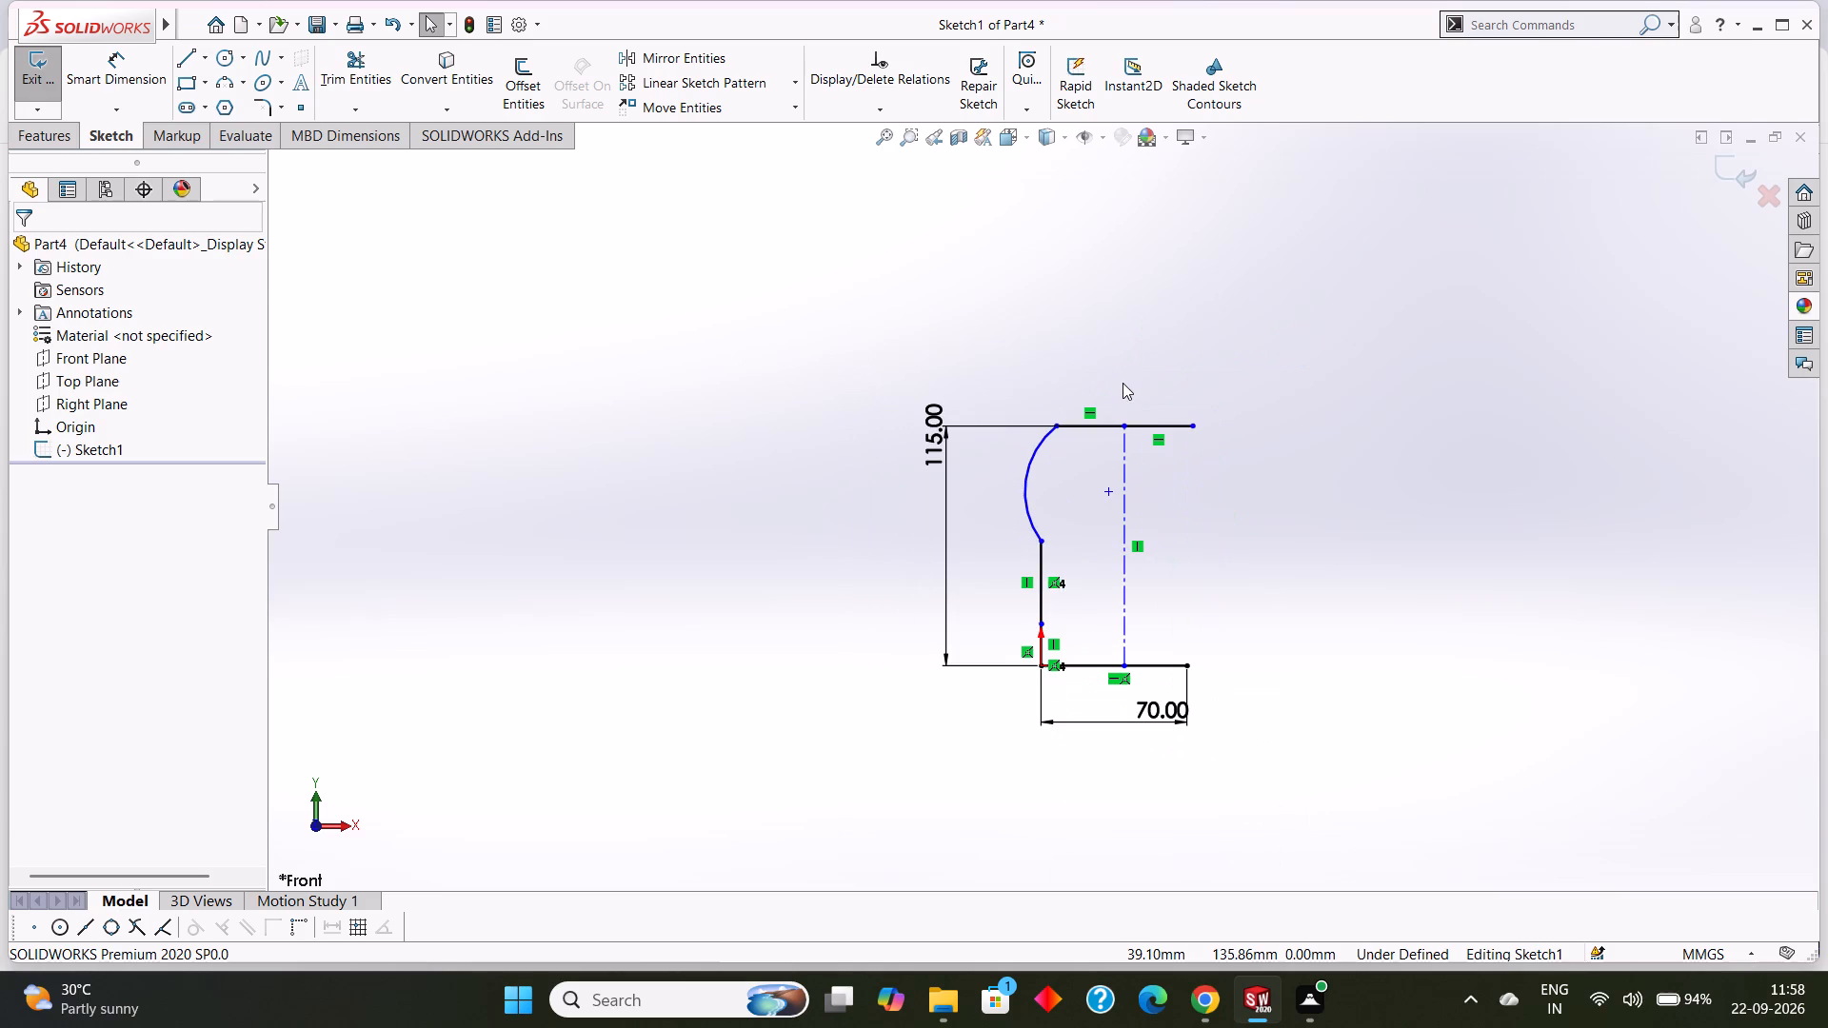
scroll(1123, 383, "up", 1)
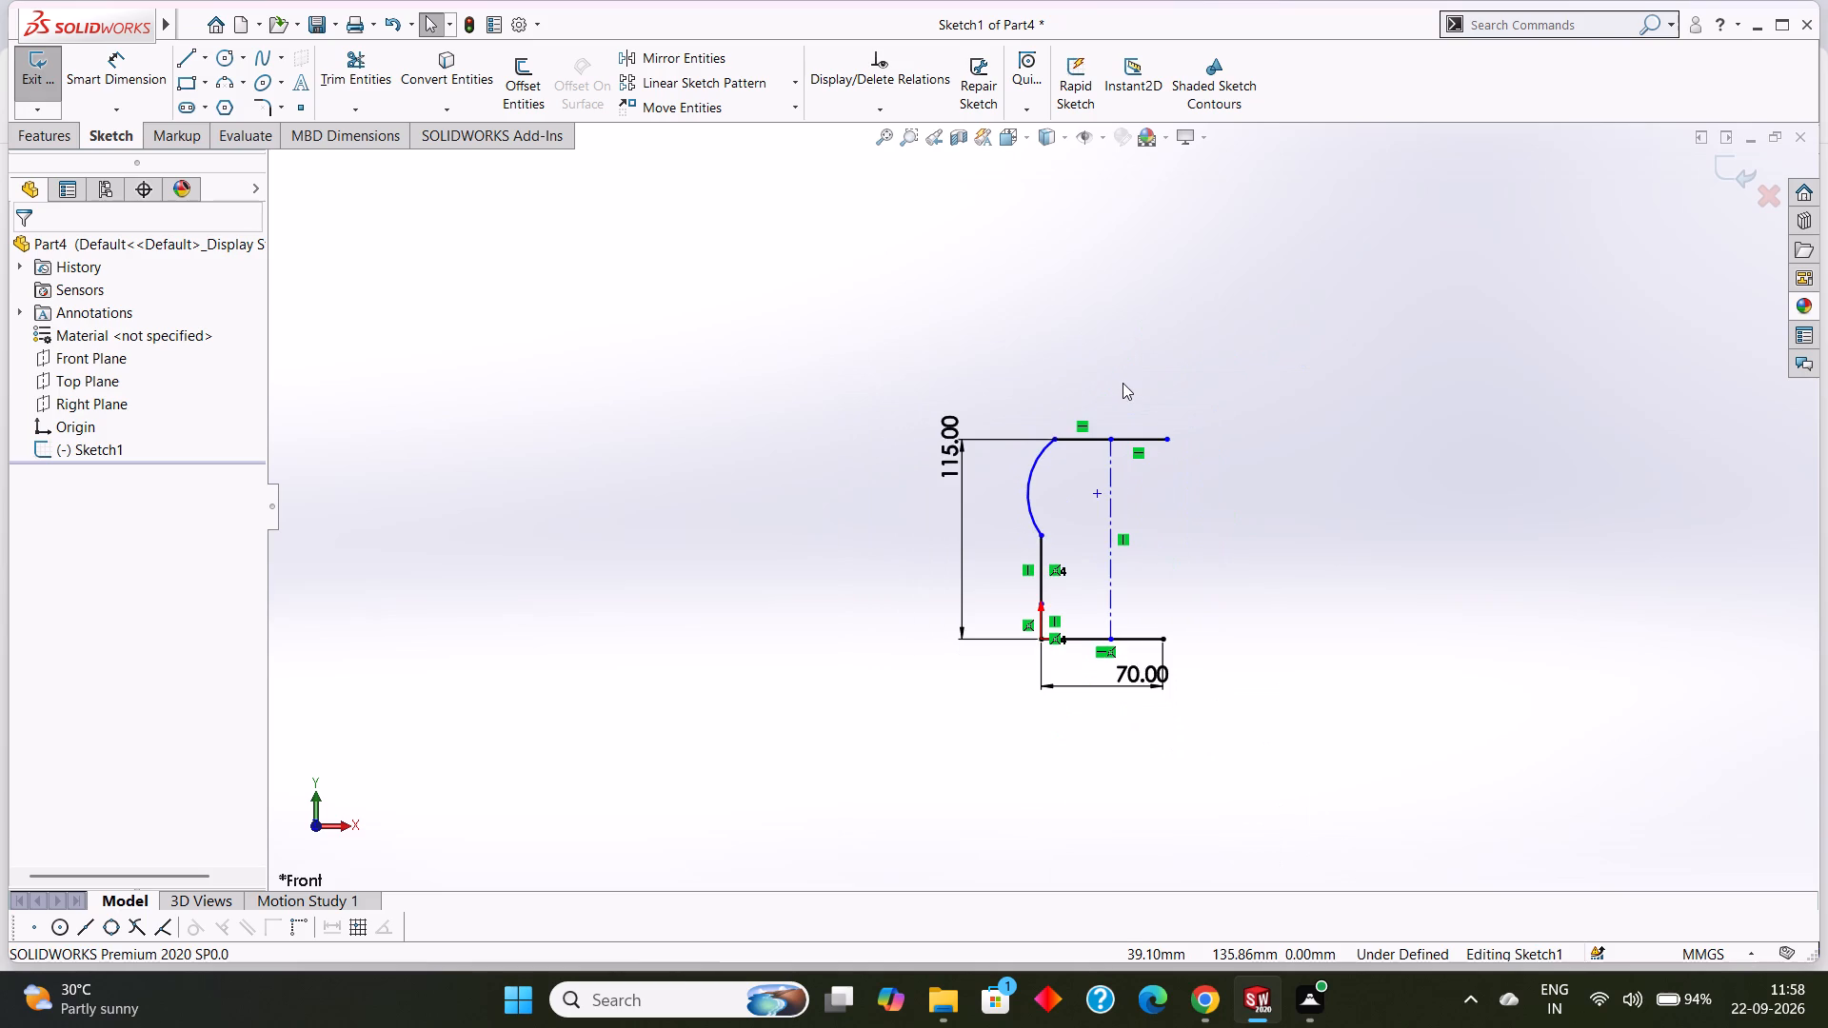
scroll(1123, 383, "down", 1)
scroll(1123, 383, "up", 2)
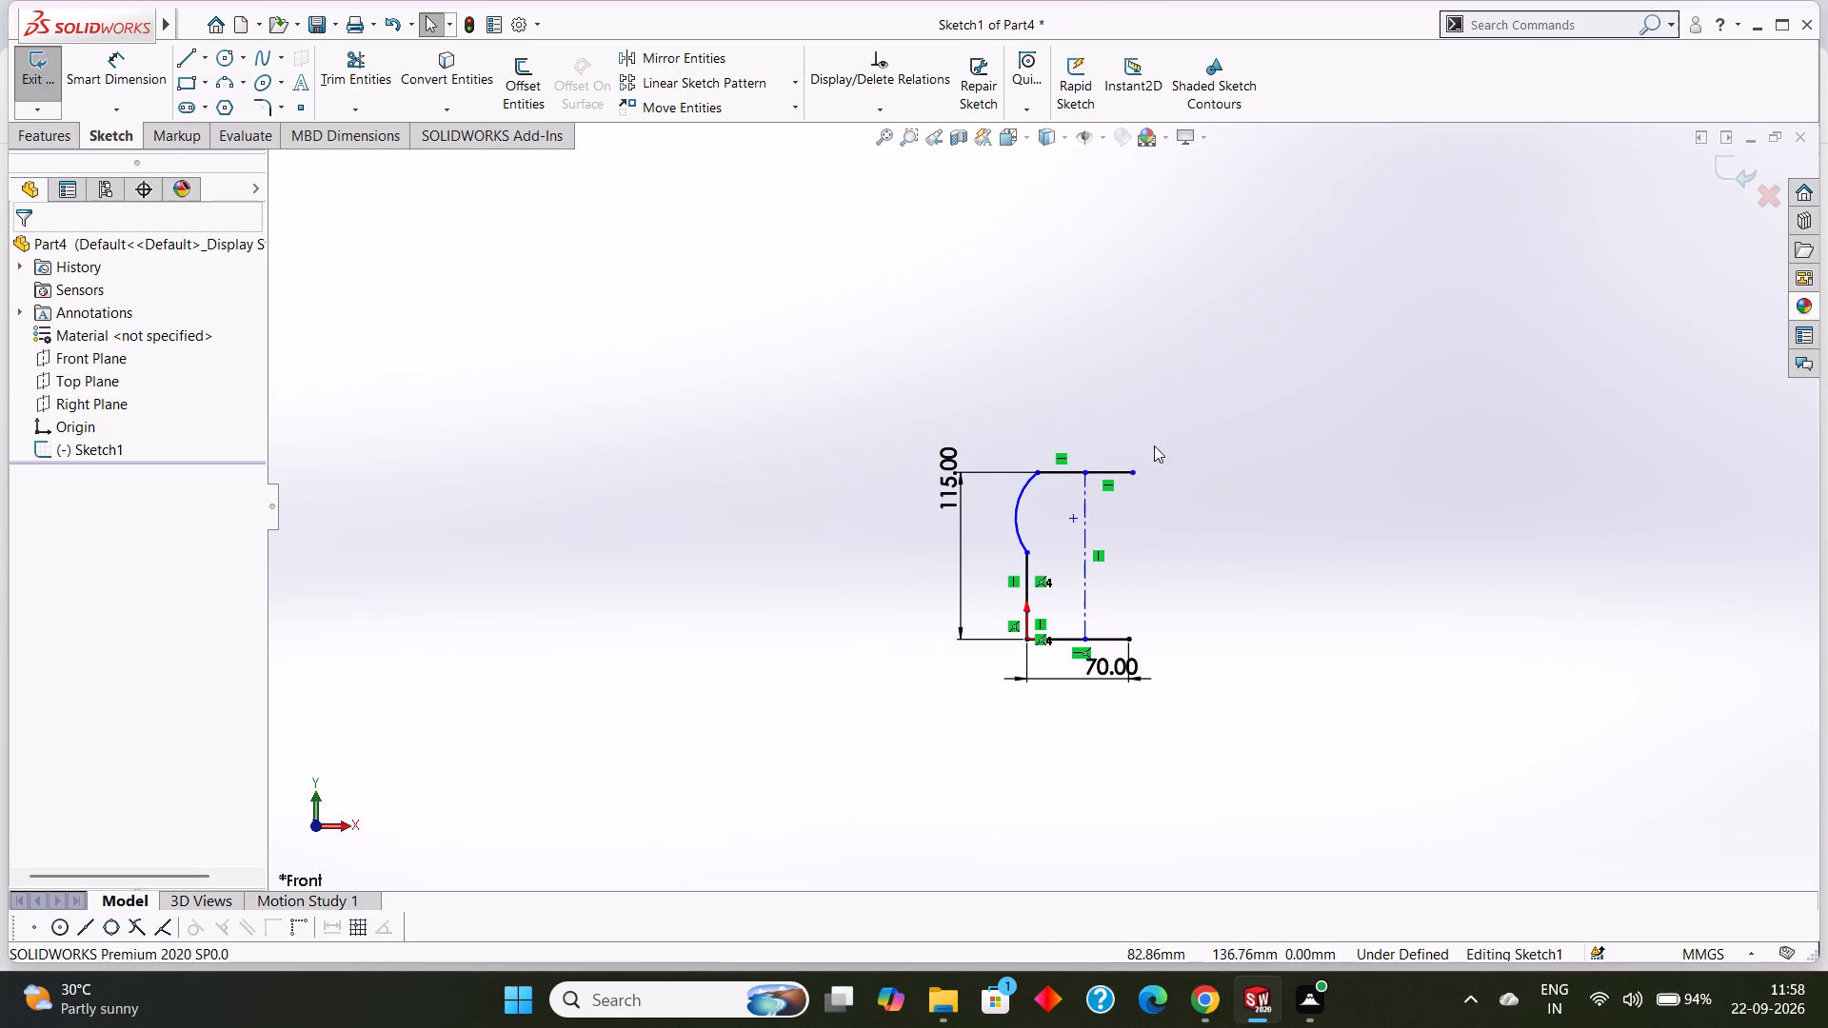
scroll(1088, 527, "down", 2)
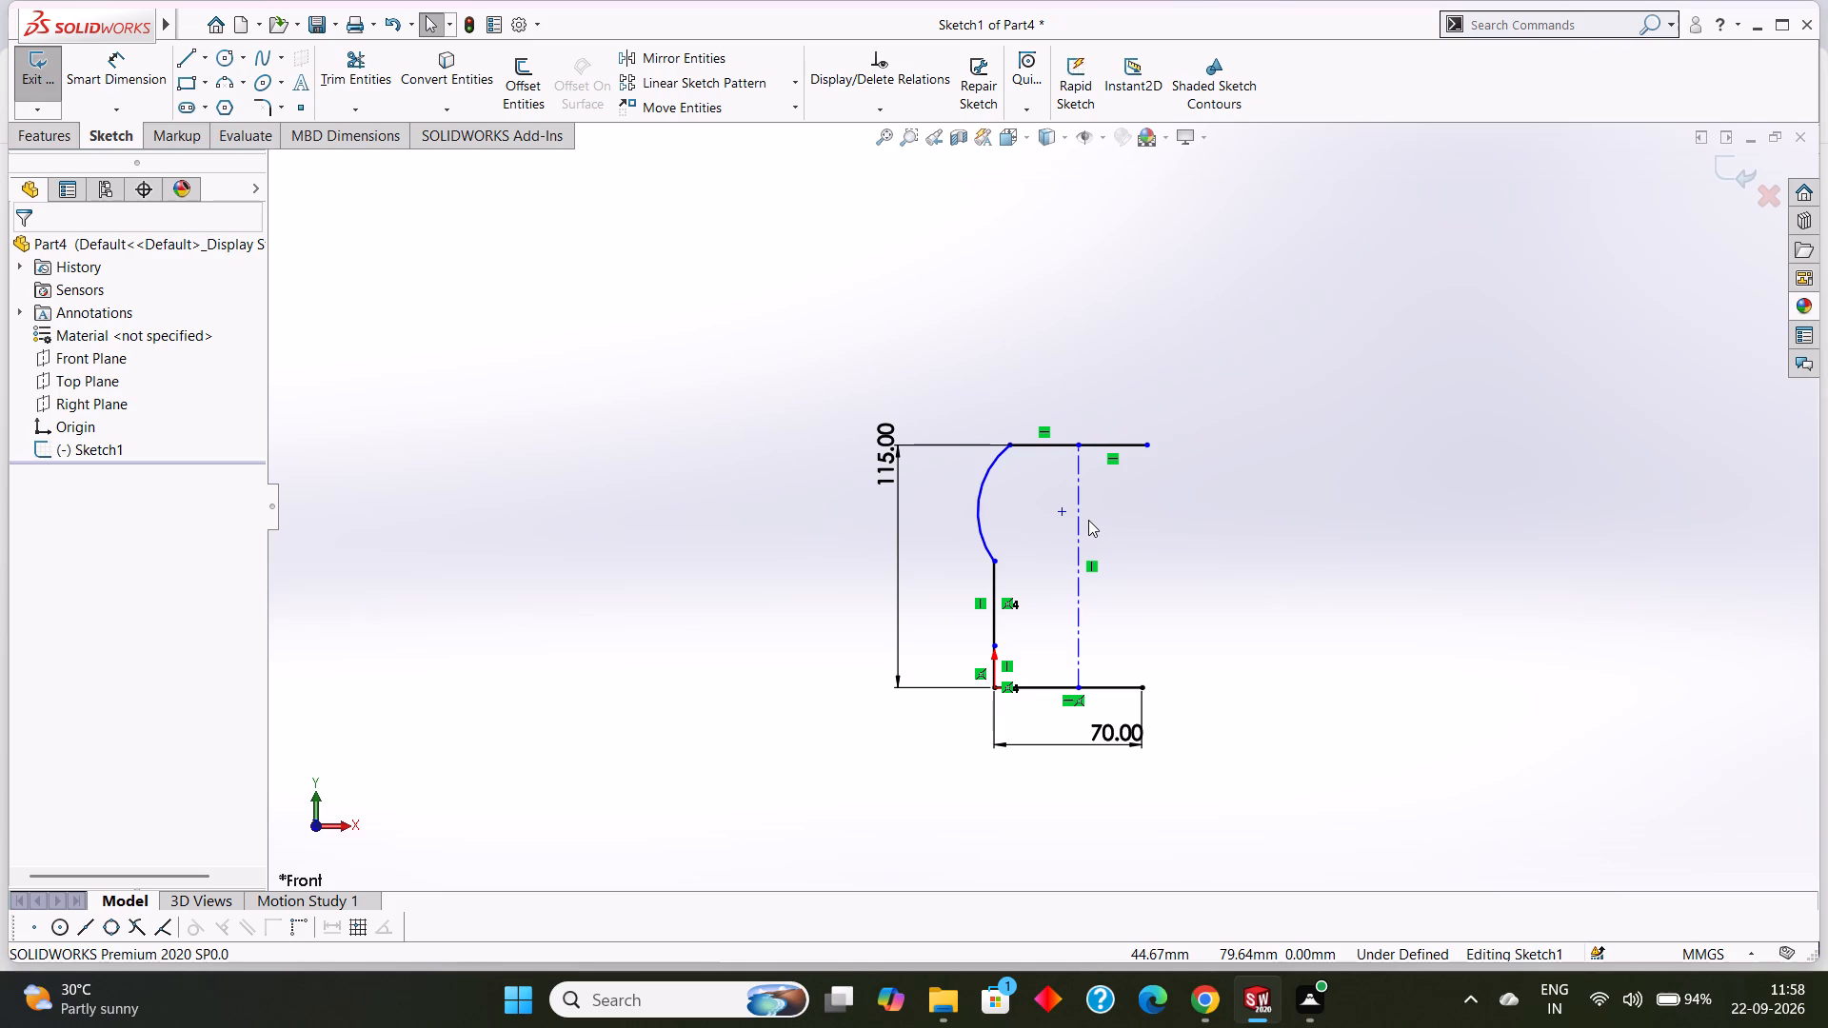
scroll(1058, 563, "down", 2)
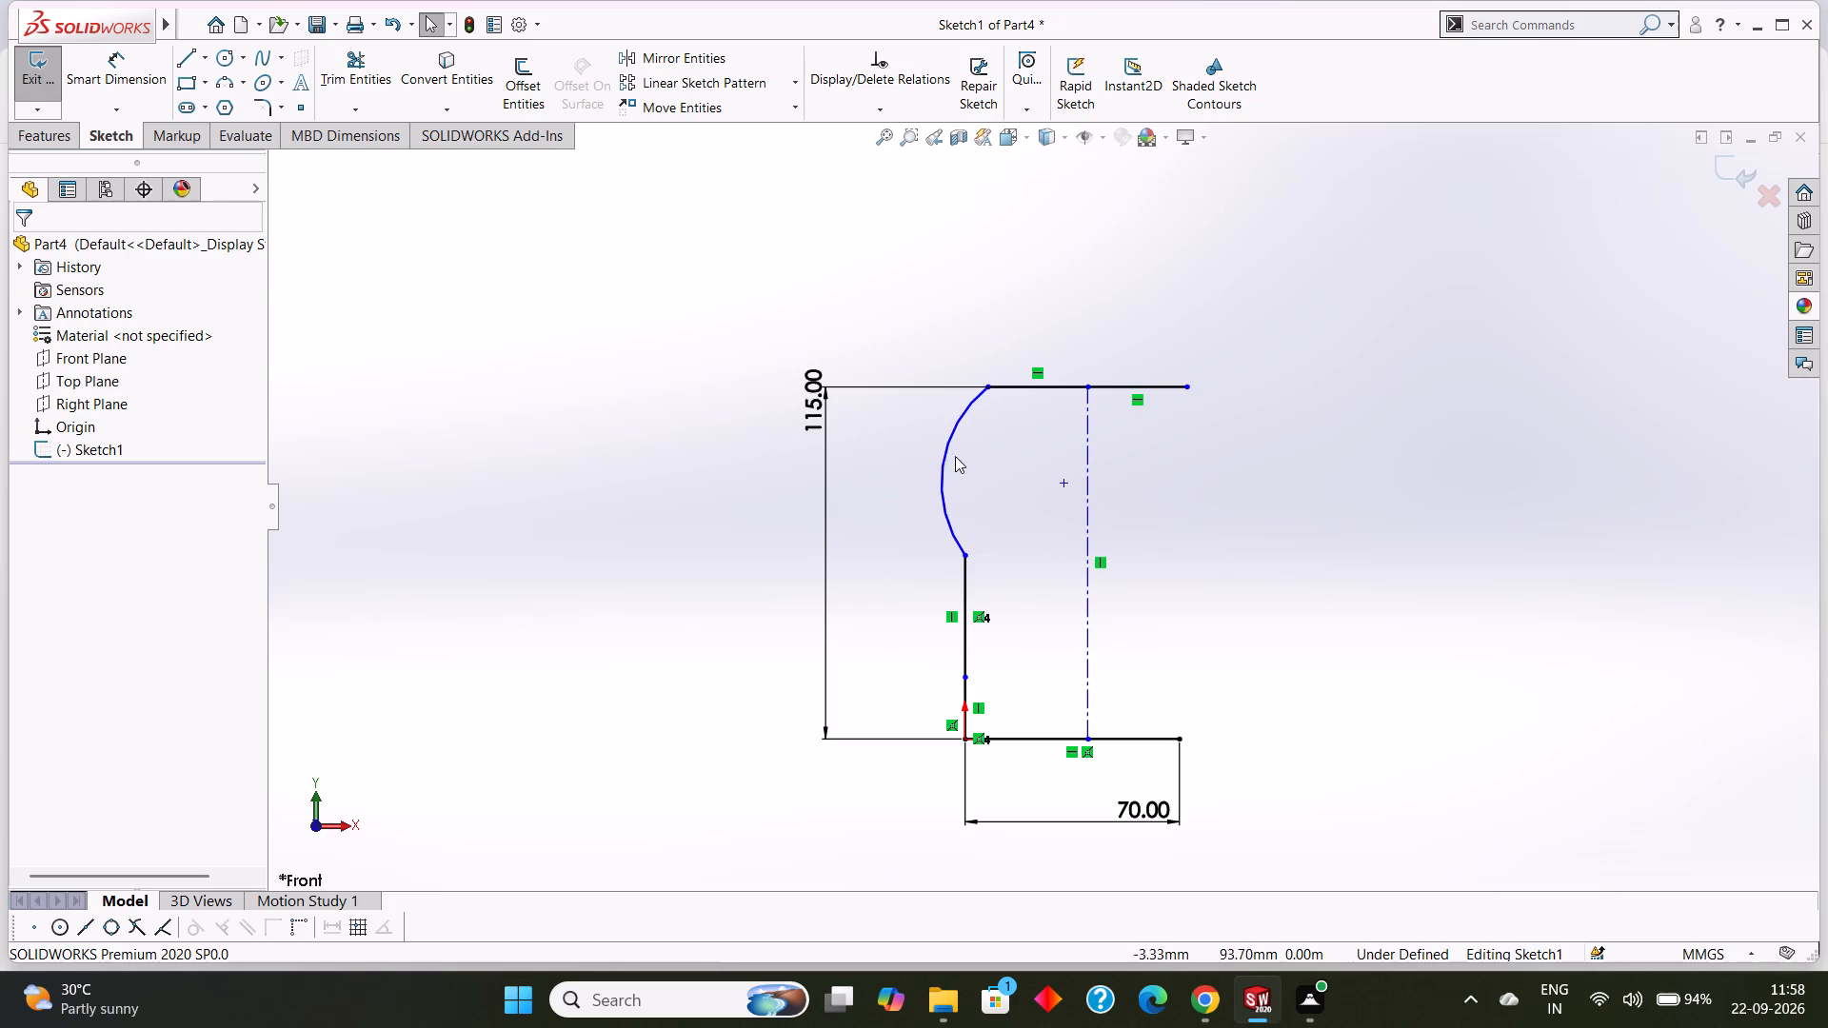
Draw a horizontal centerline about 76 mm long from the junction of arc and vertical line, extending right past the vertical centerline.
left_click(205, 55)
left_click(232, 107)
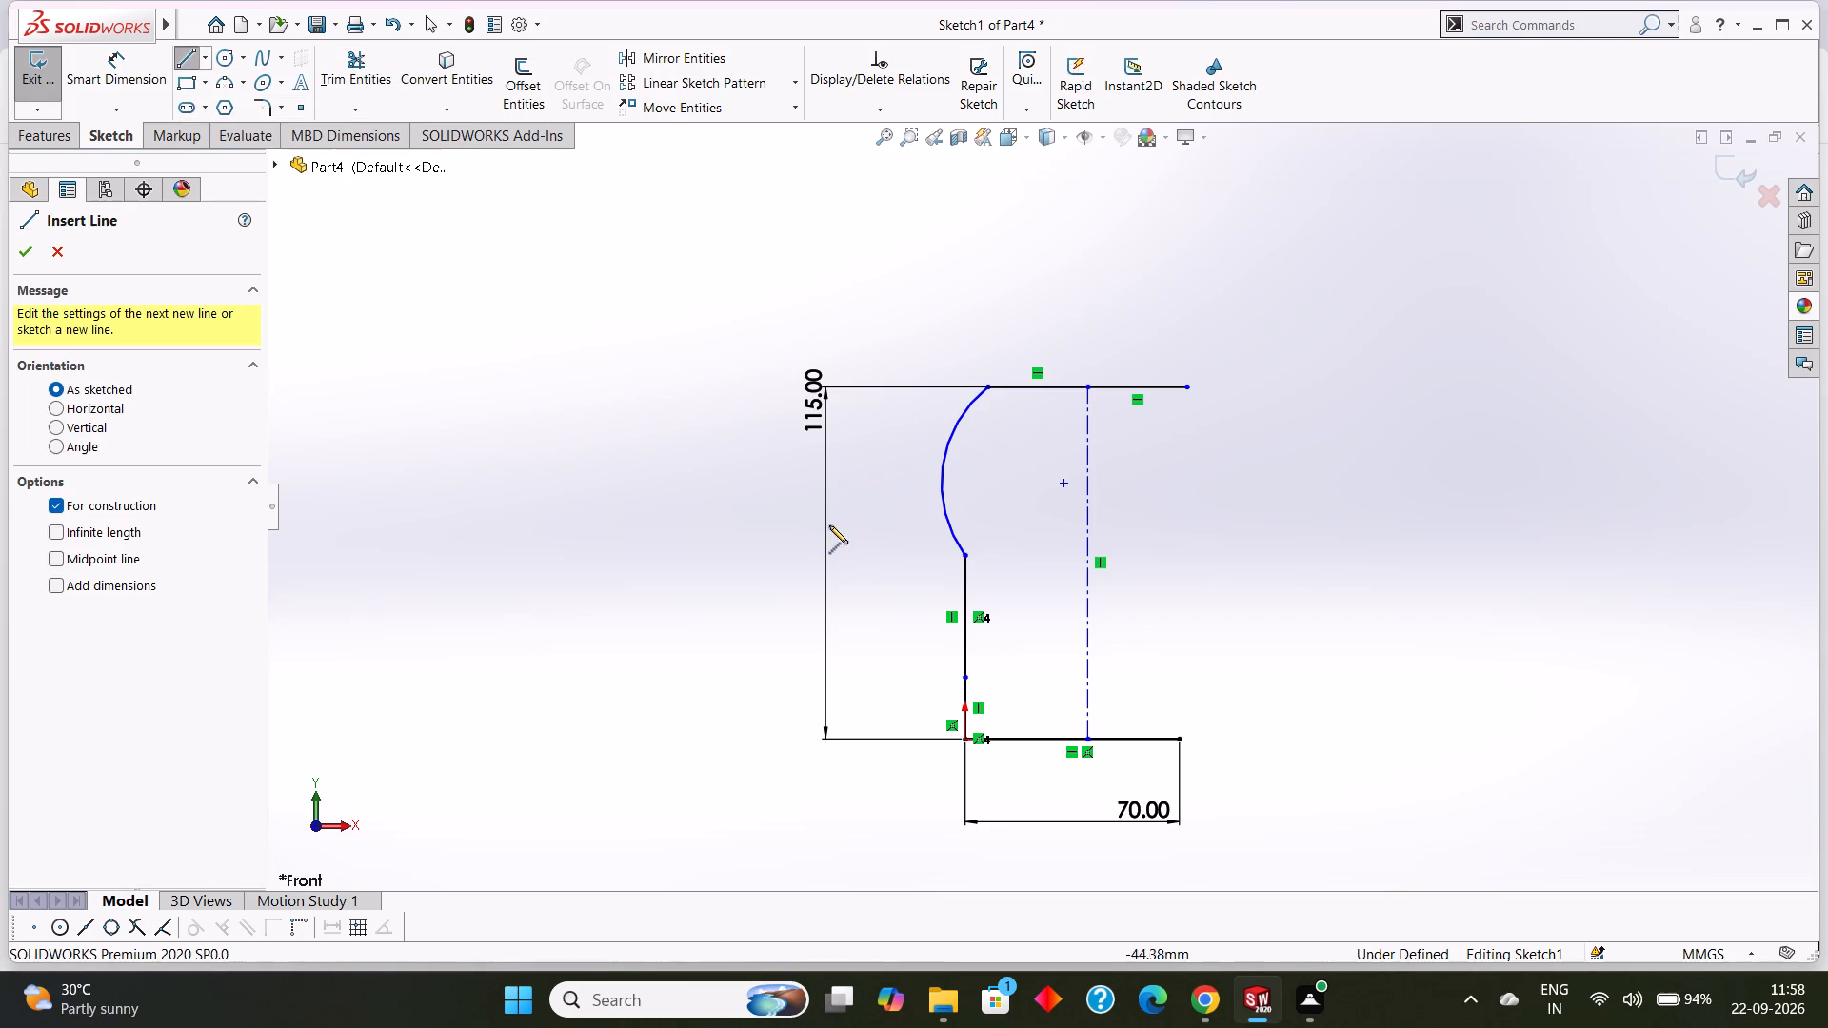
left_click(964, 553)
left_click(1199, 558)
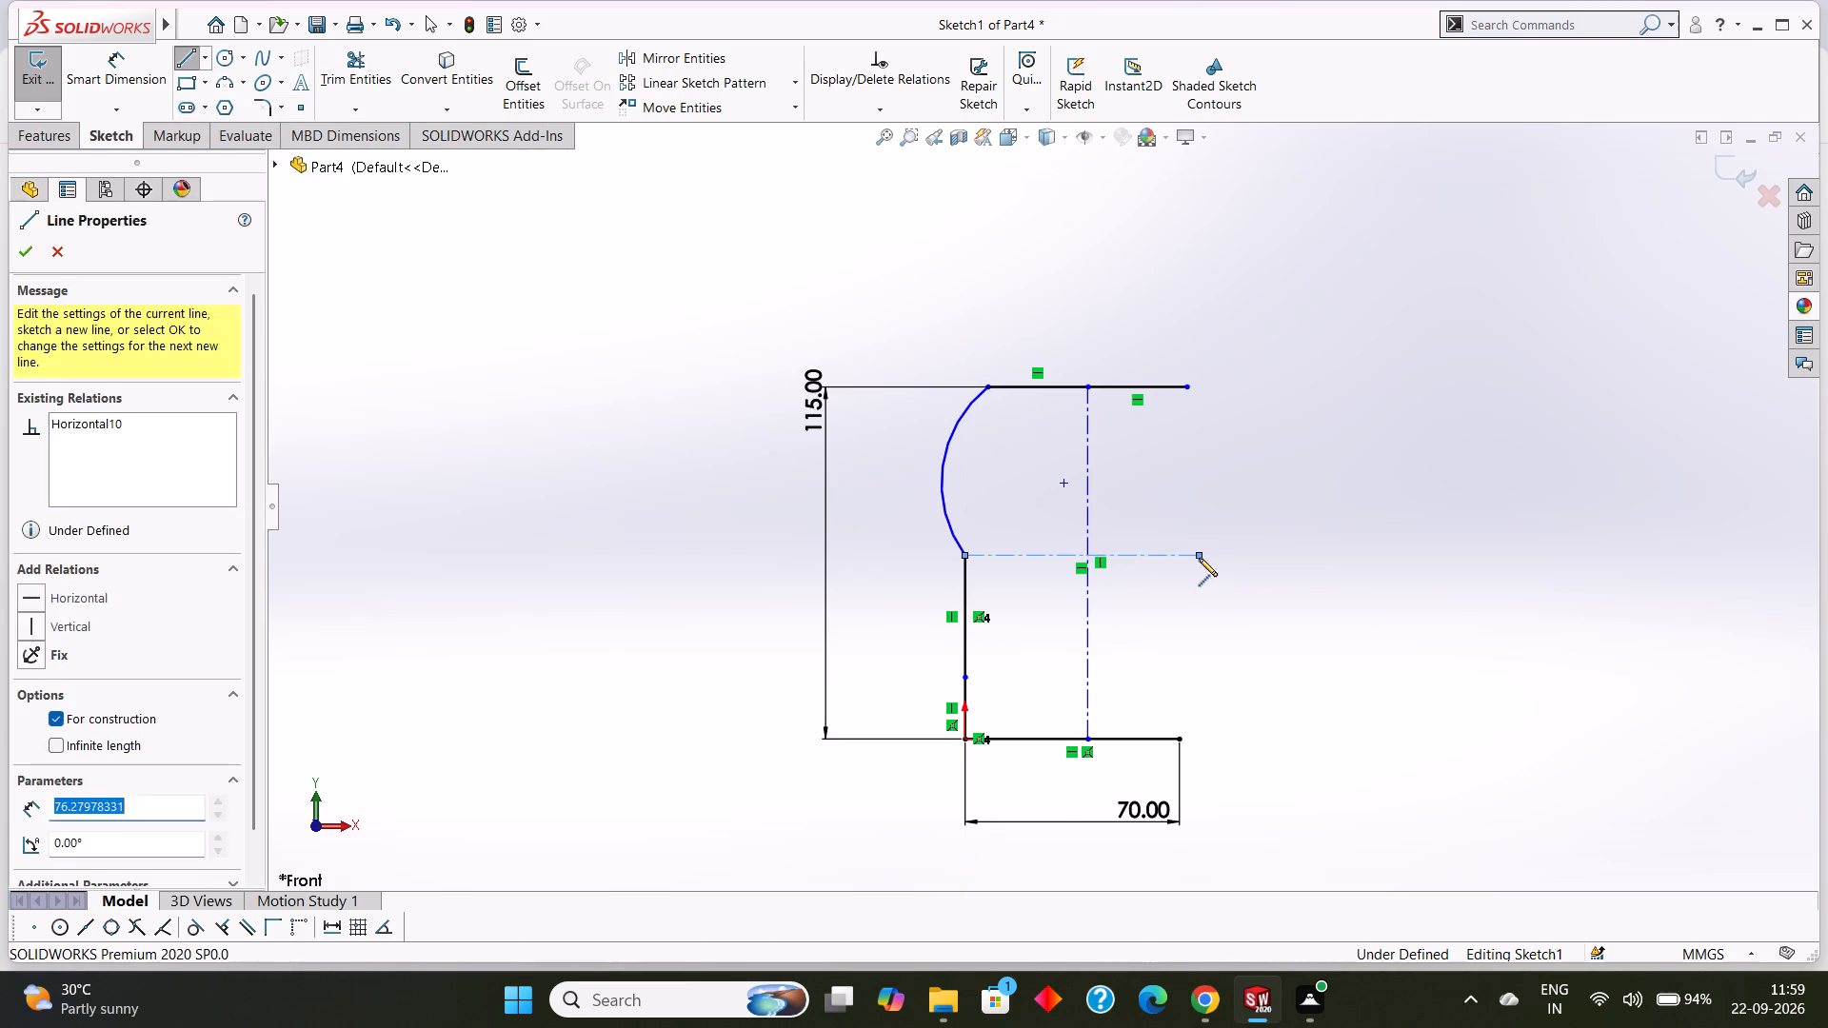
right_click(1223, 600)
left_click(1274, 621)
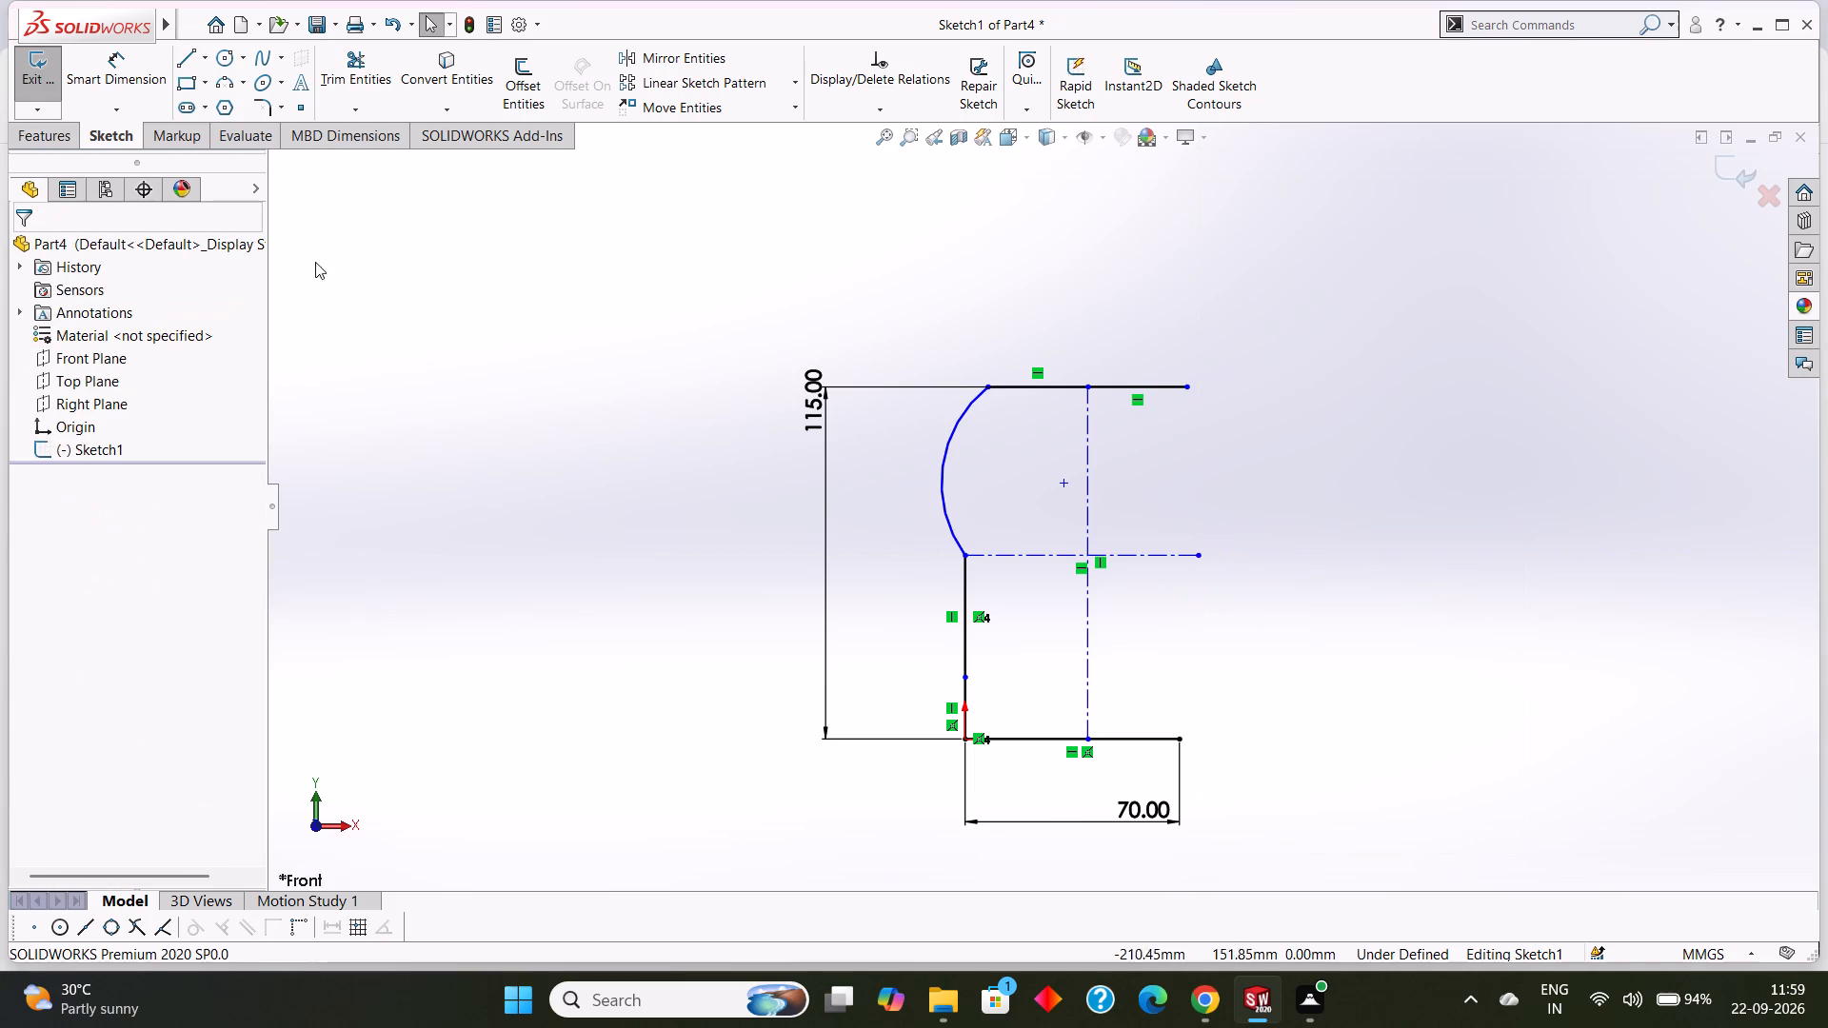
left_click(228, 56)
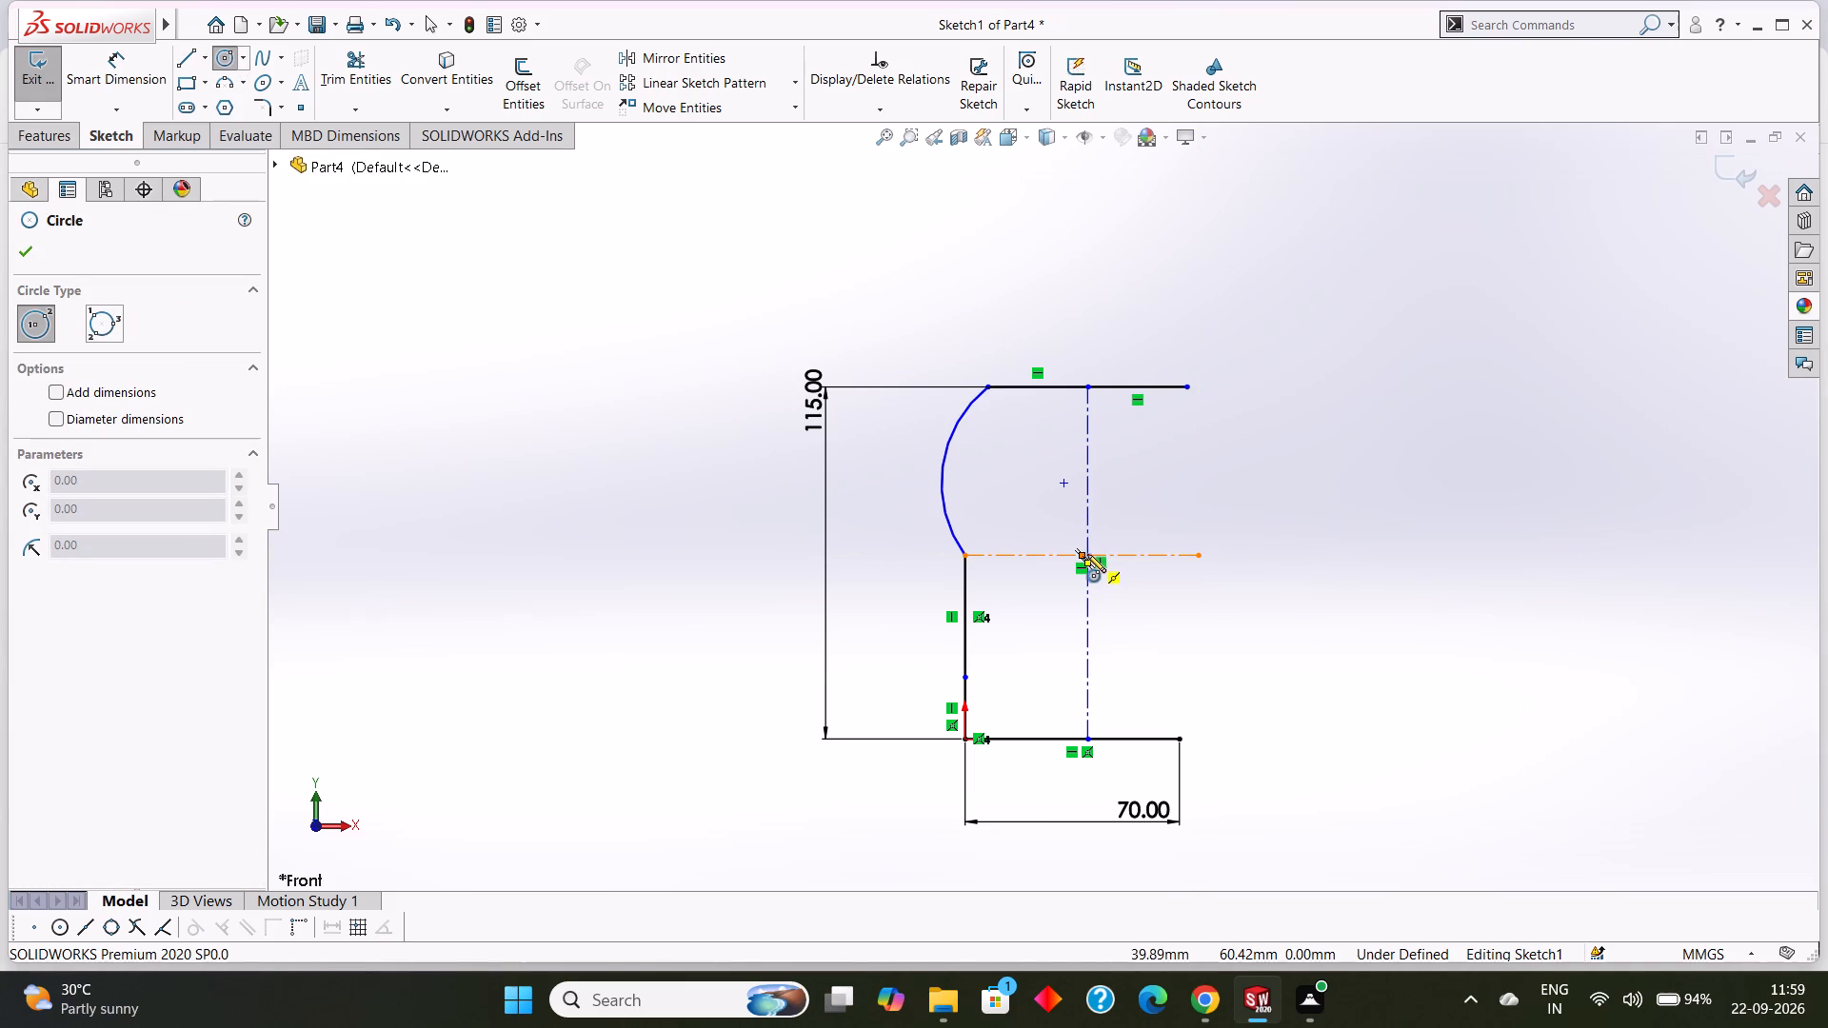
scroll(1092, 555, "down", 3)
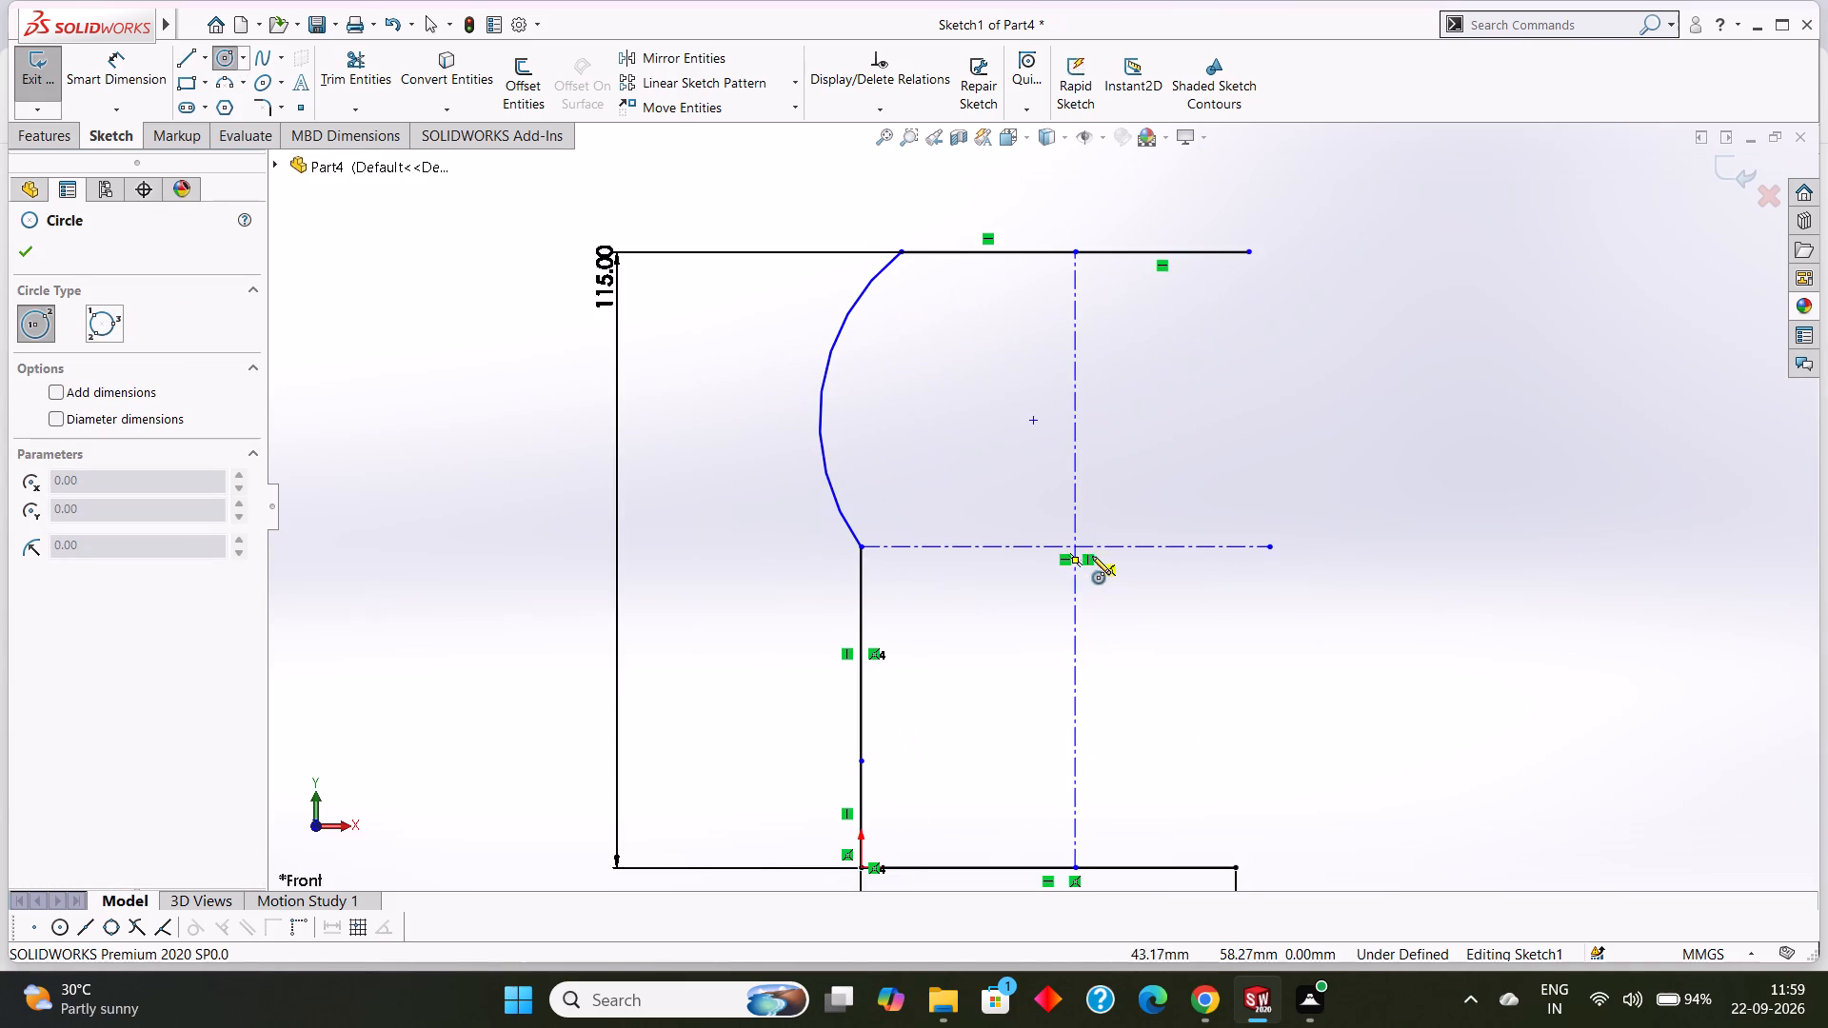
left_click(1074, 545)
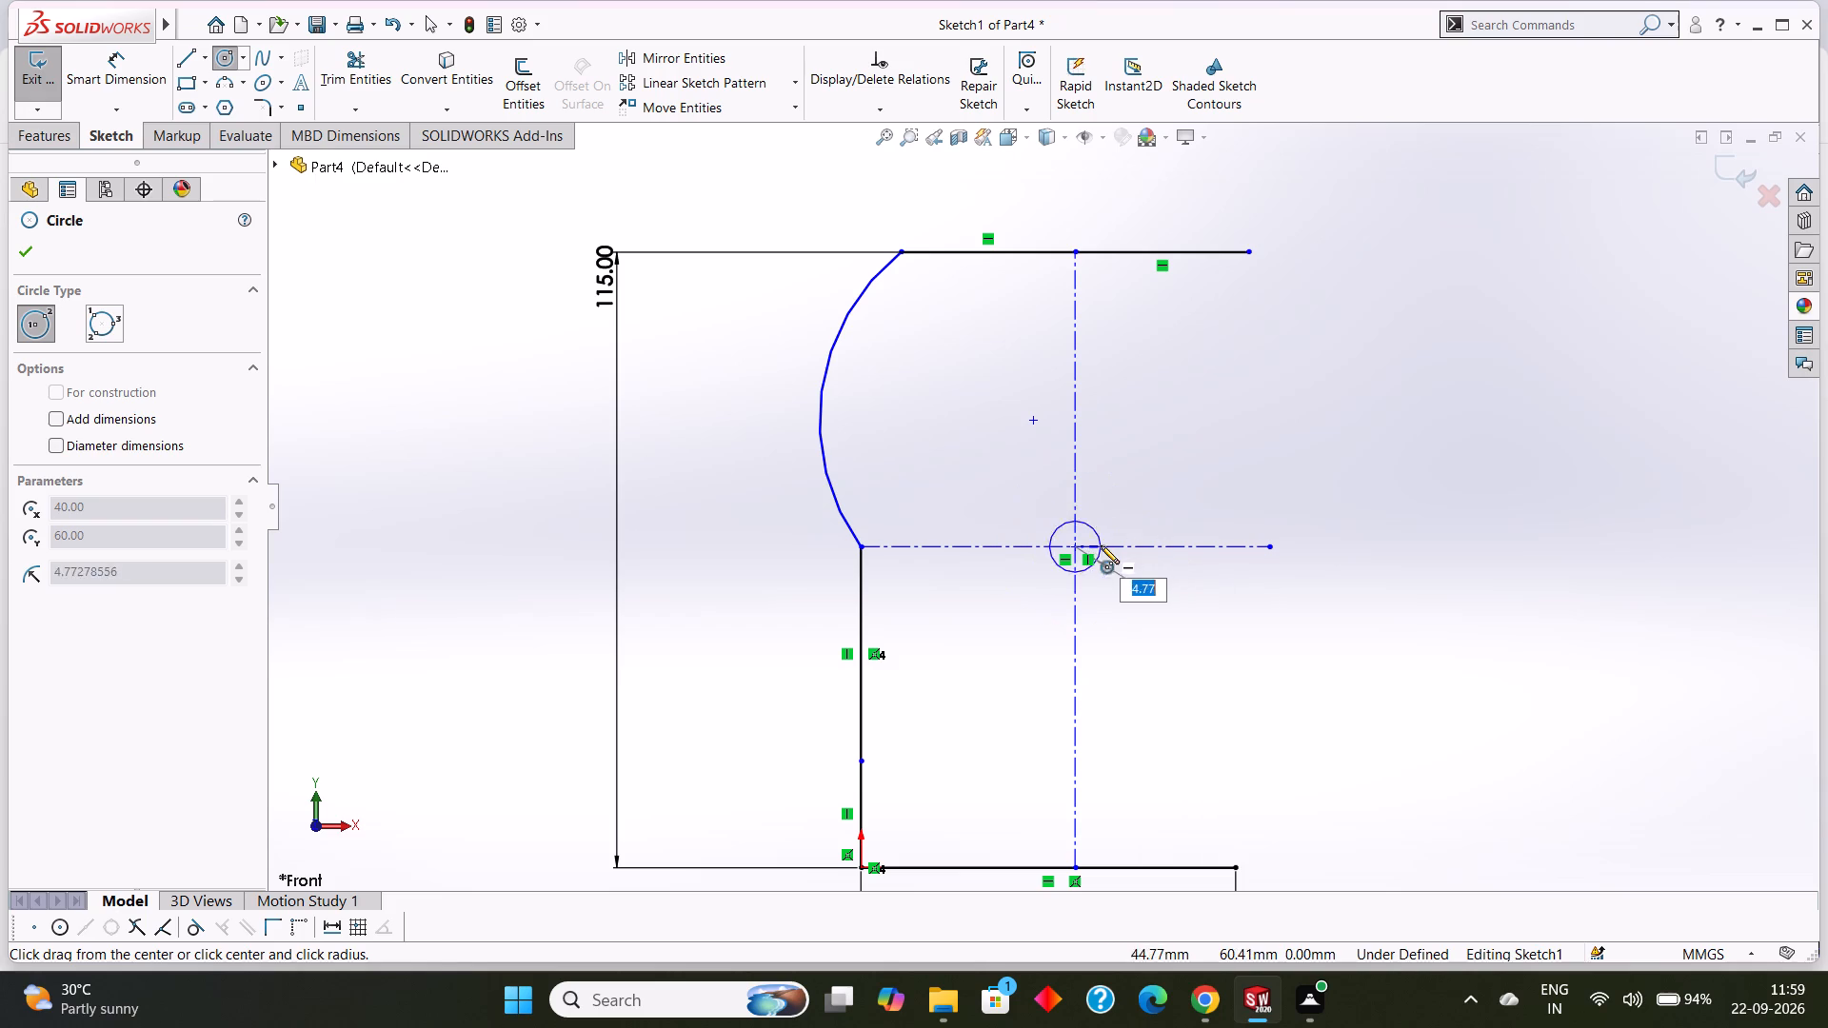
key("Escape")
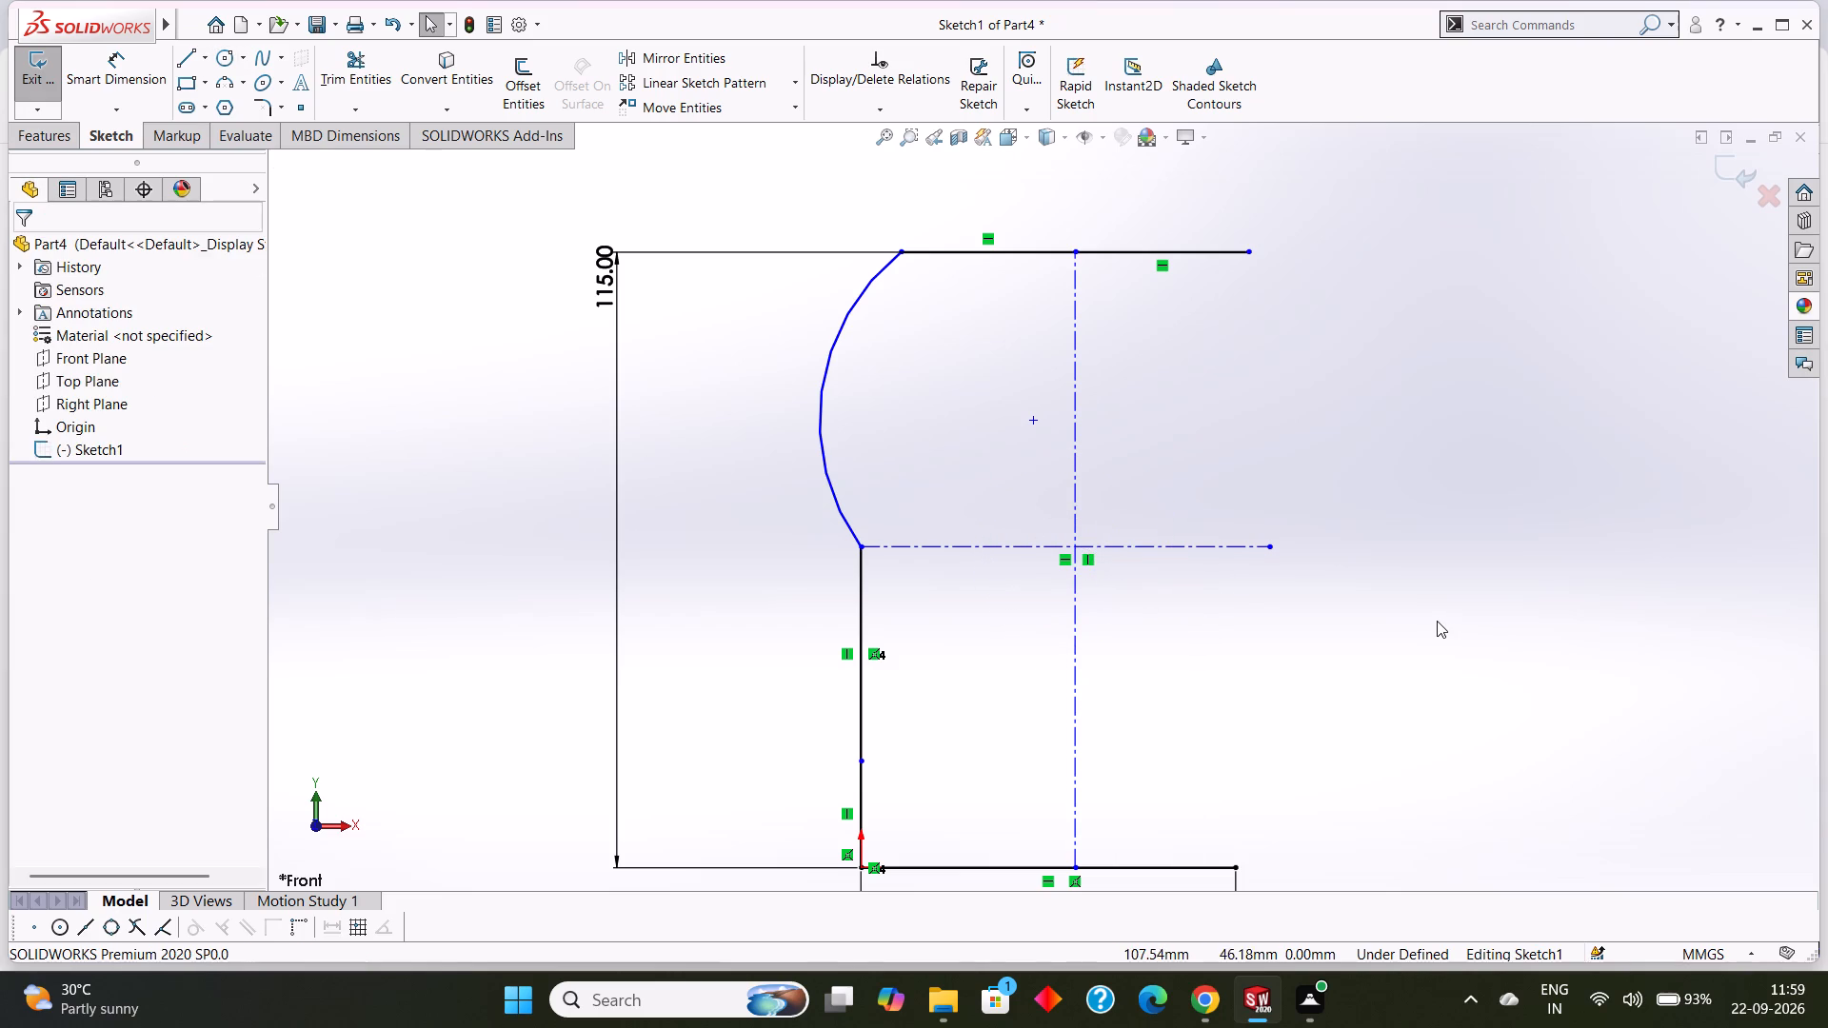
Undo the sketch back to the L-shaped vertical and base lines, removing the dimensions, arc, top lines, horizontal centerline and vertical centerline.
key("ctrl+z")
key("ctrl+z")
key("ctrl+z")
key("ctrl+z")
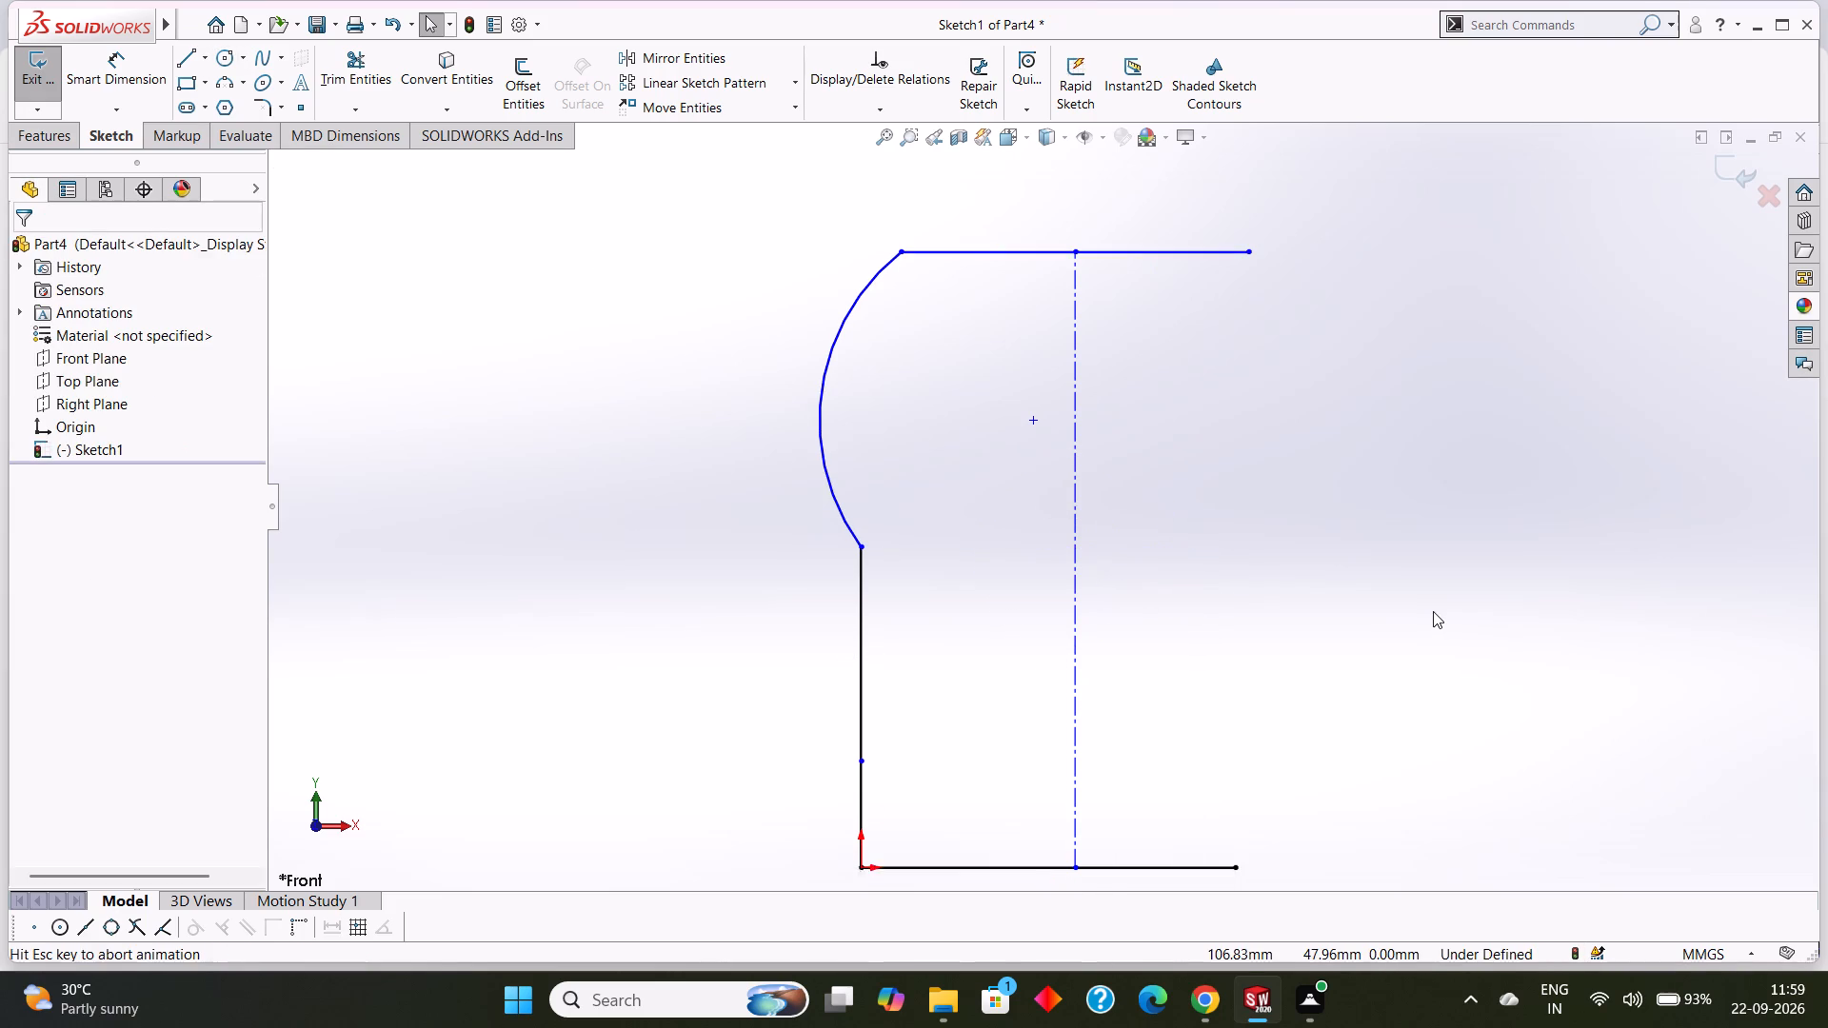
key("ctrl+z")
key("ctrl+z")
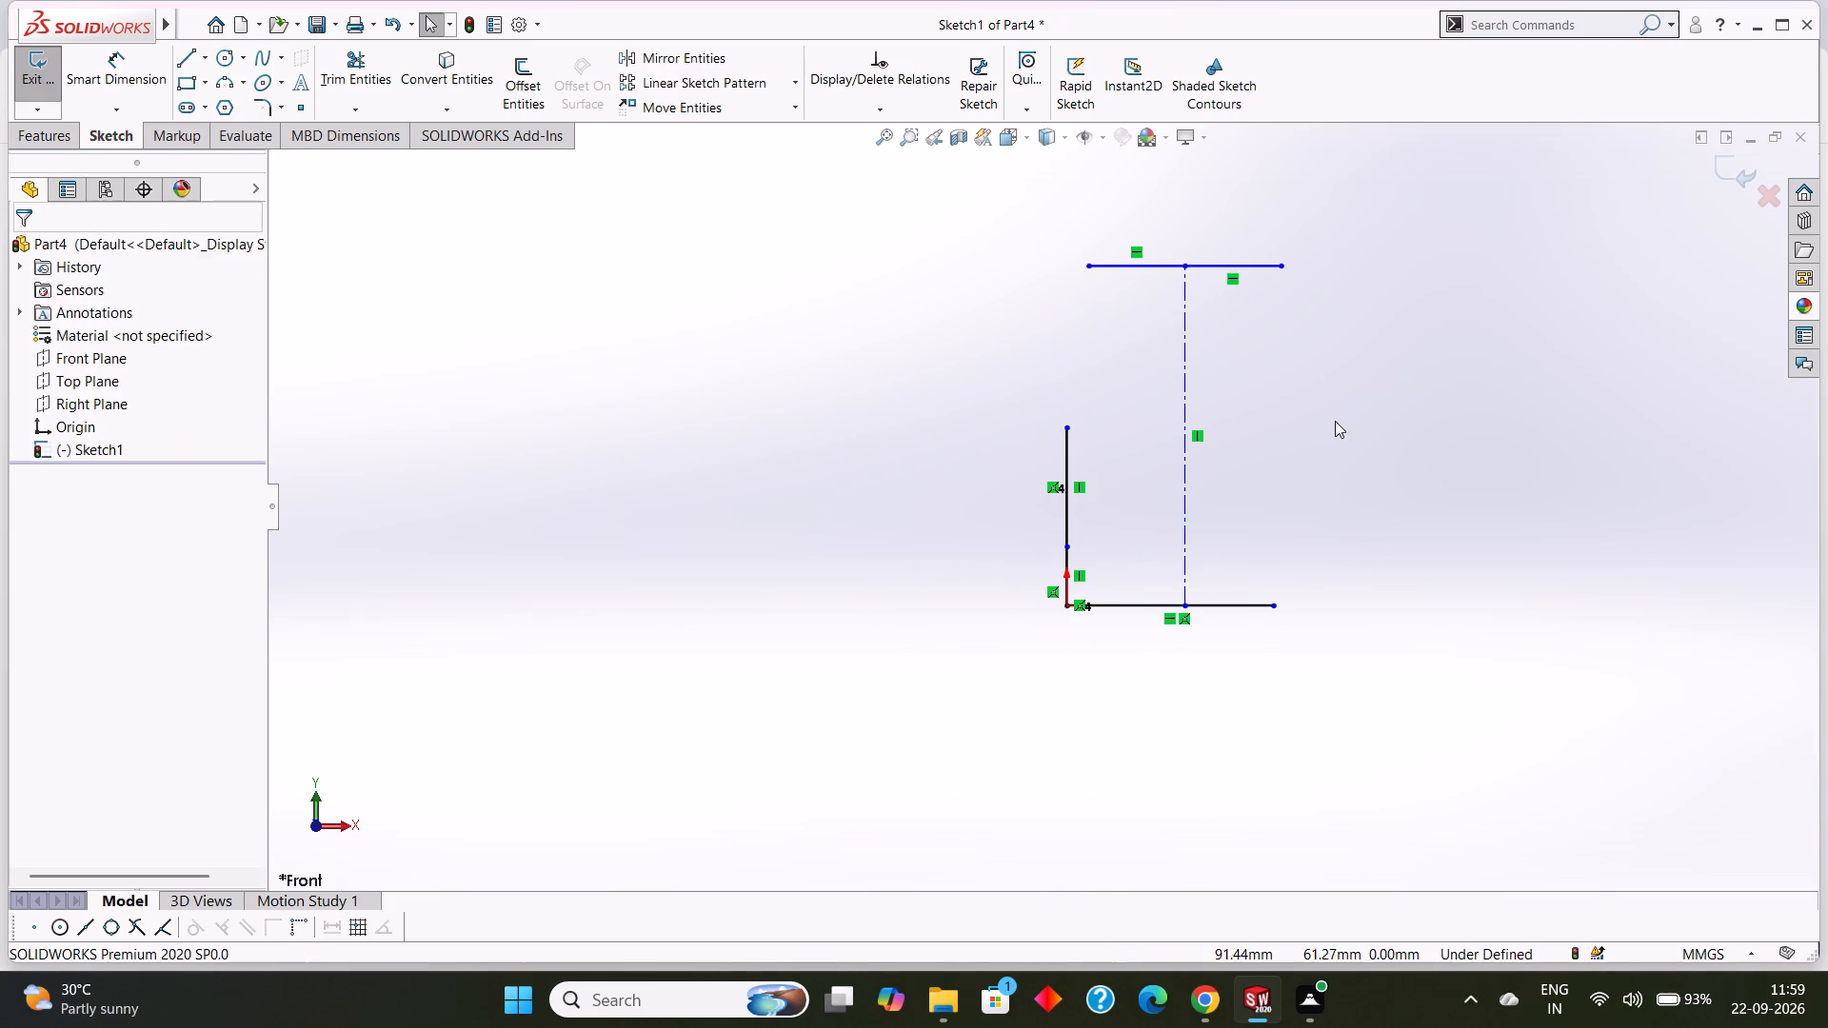
key("ctrl+z")
key("ctrl+z")
key("ctrl+z")
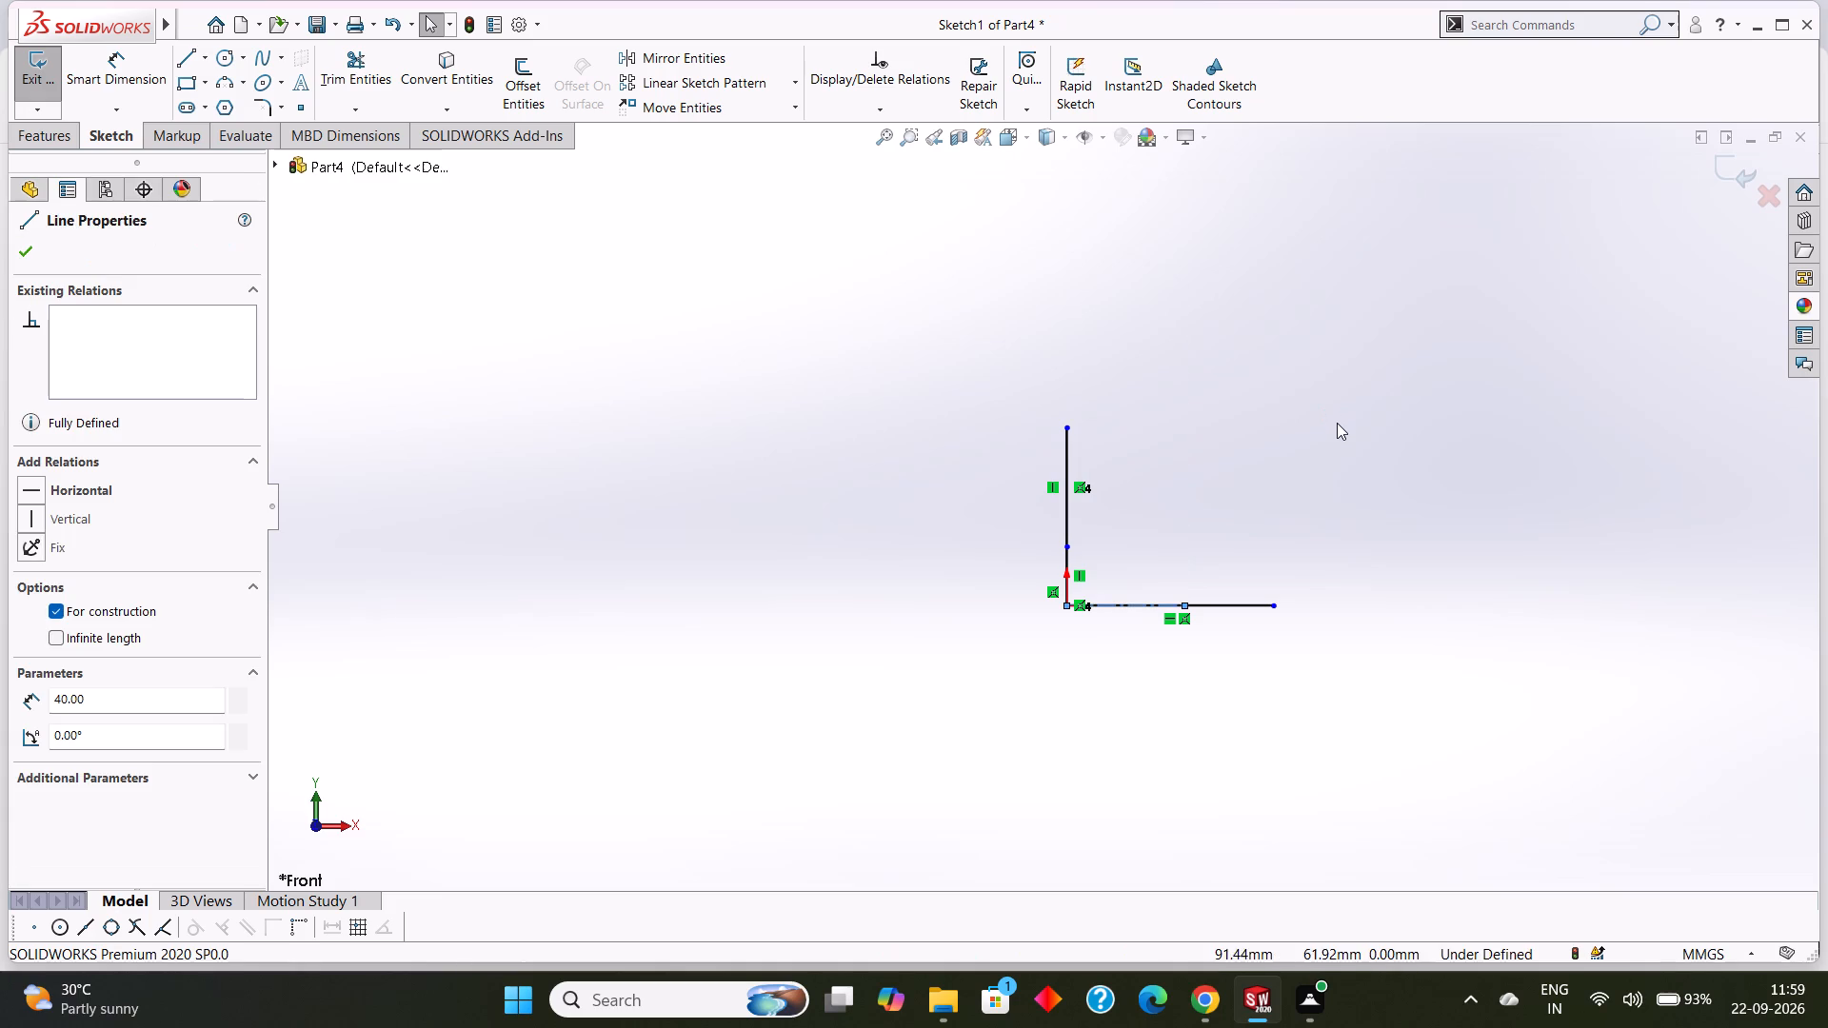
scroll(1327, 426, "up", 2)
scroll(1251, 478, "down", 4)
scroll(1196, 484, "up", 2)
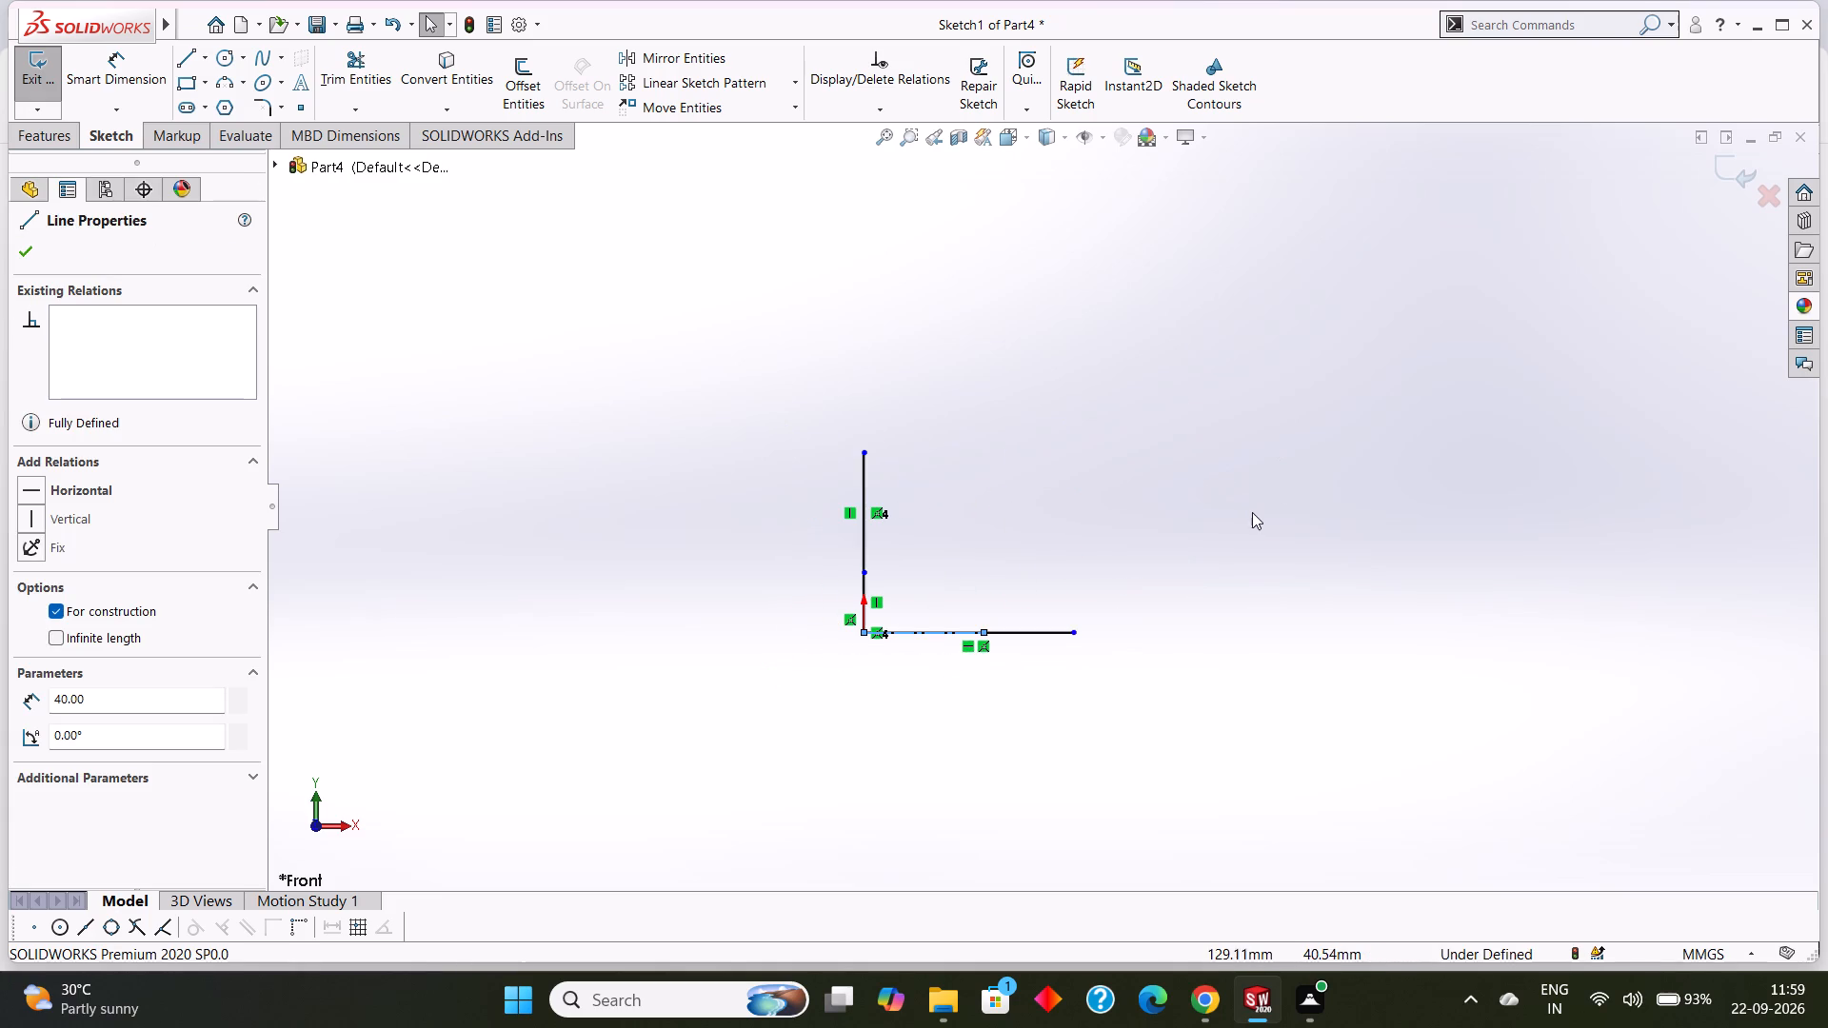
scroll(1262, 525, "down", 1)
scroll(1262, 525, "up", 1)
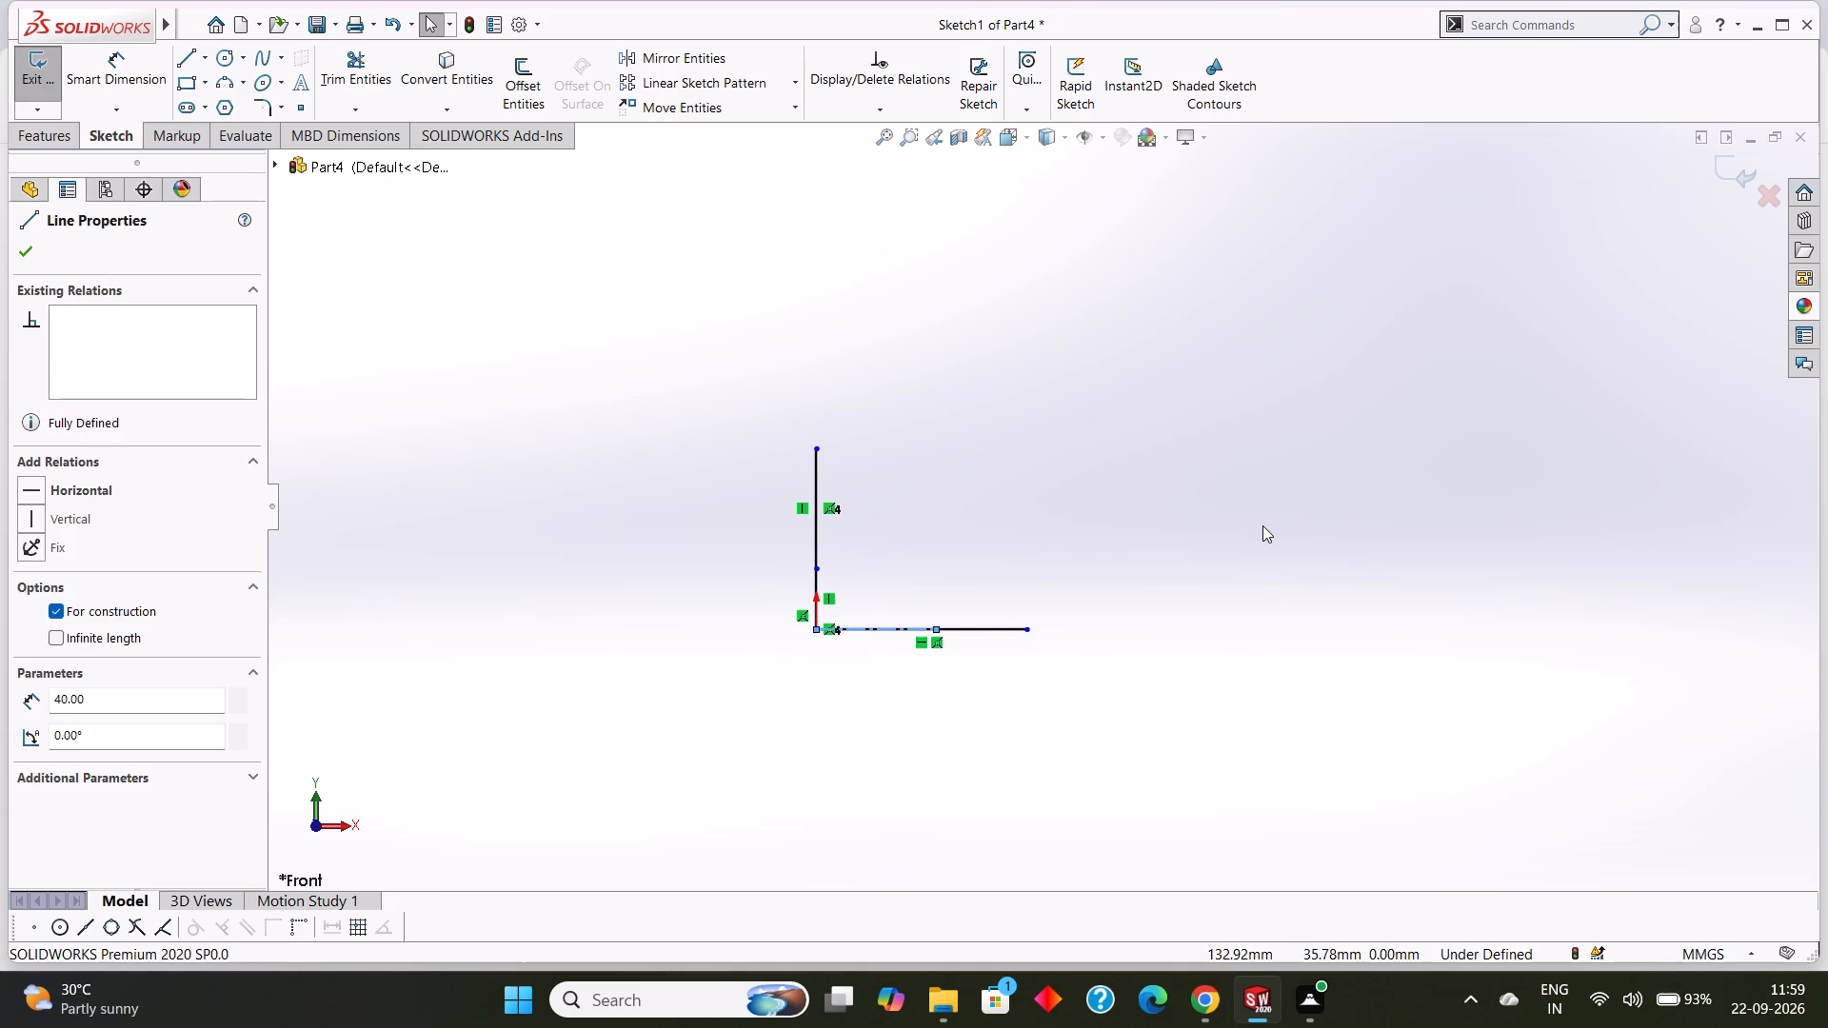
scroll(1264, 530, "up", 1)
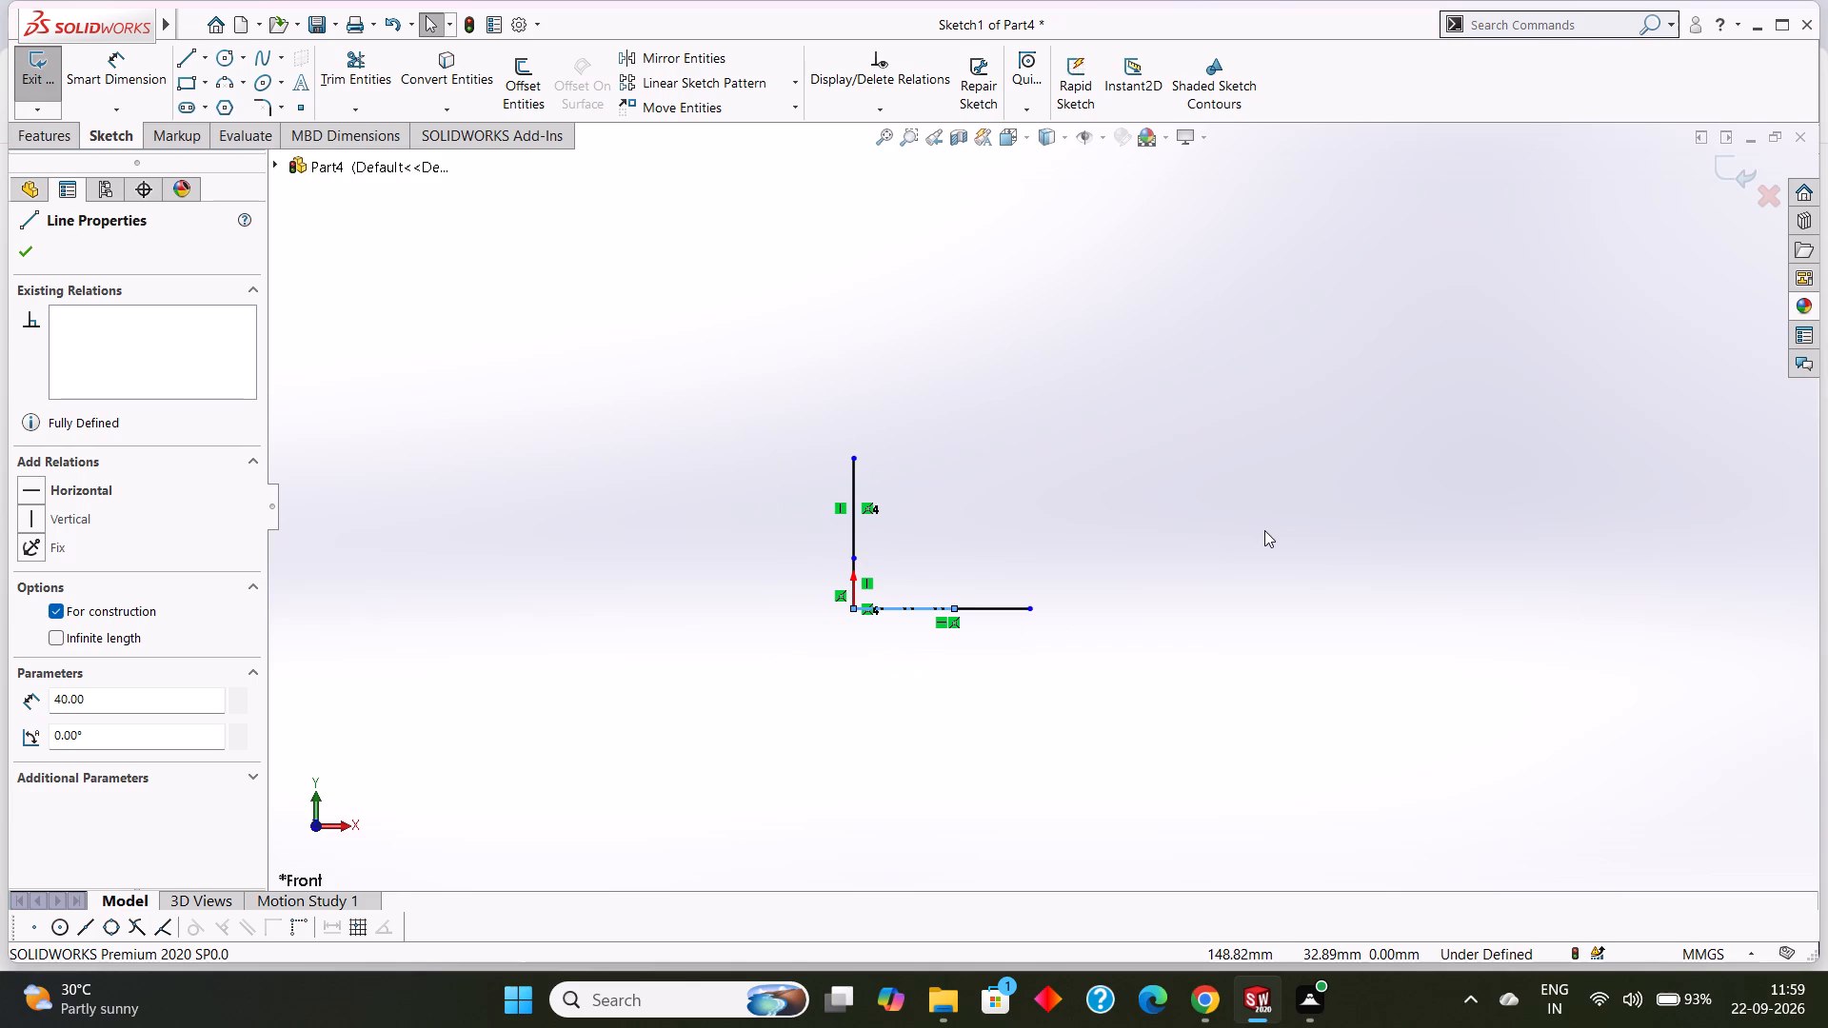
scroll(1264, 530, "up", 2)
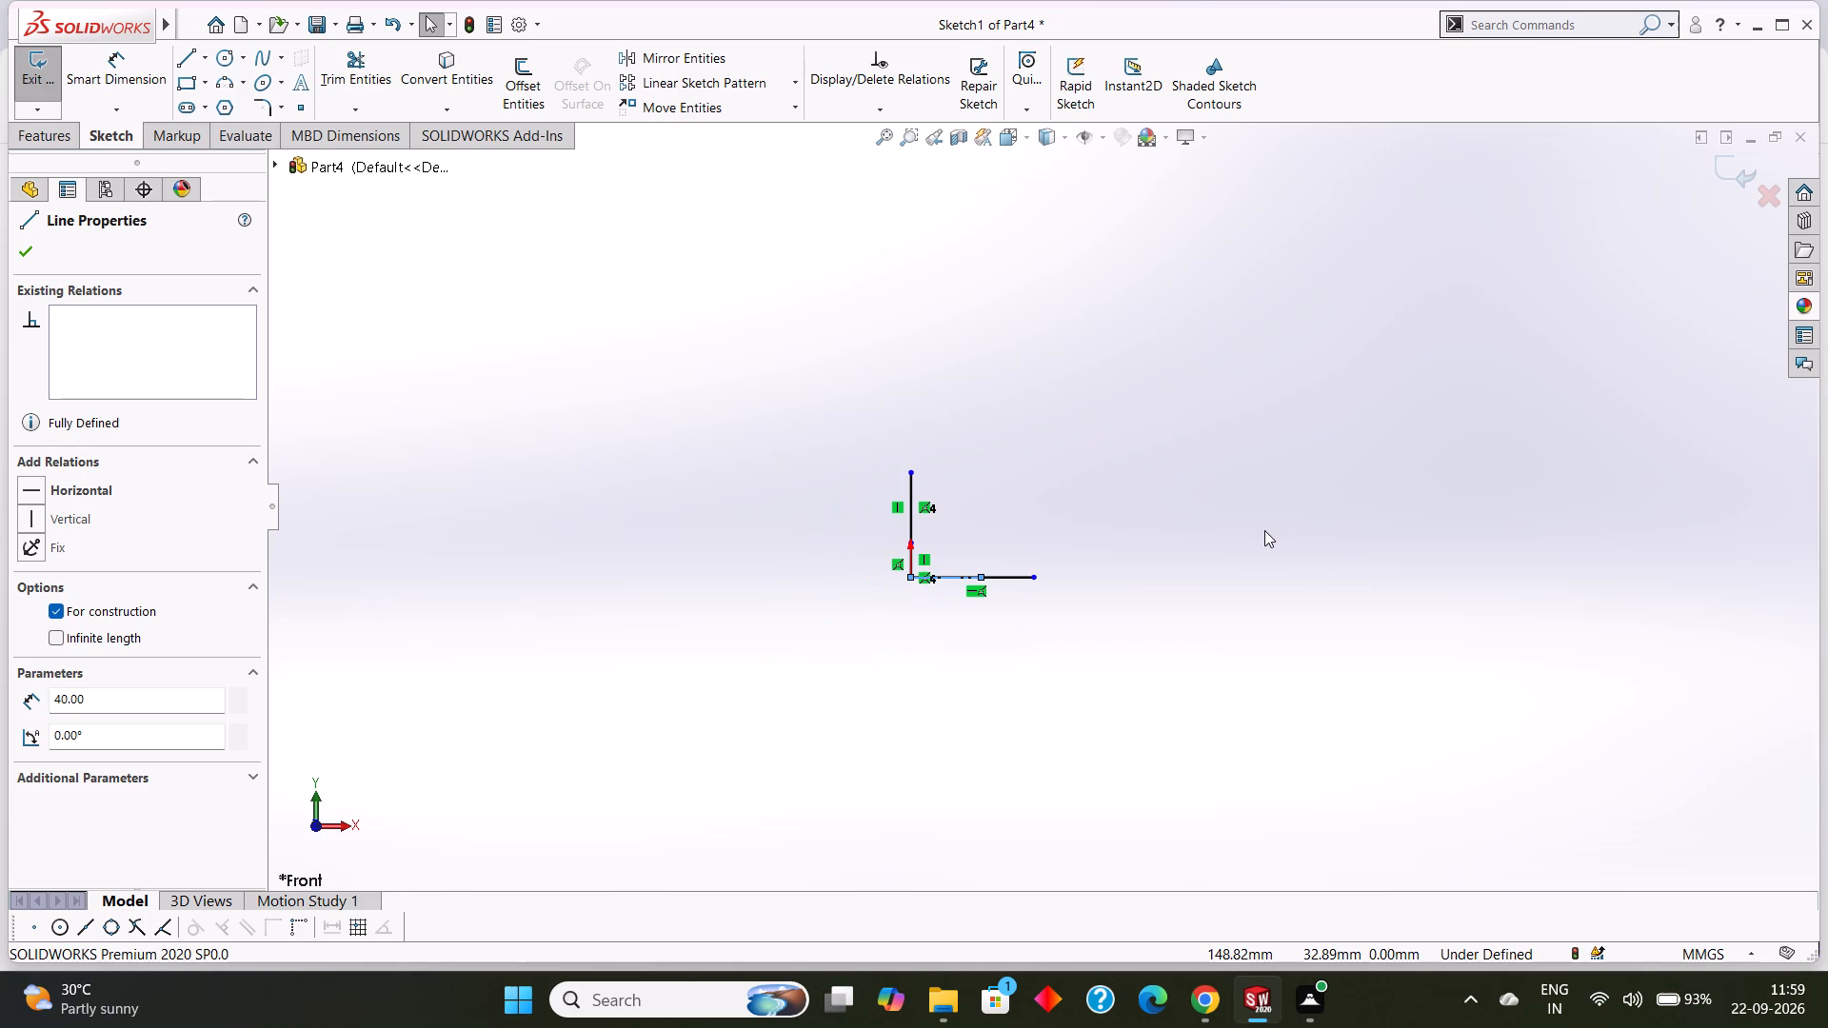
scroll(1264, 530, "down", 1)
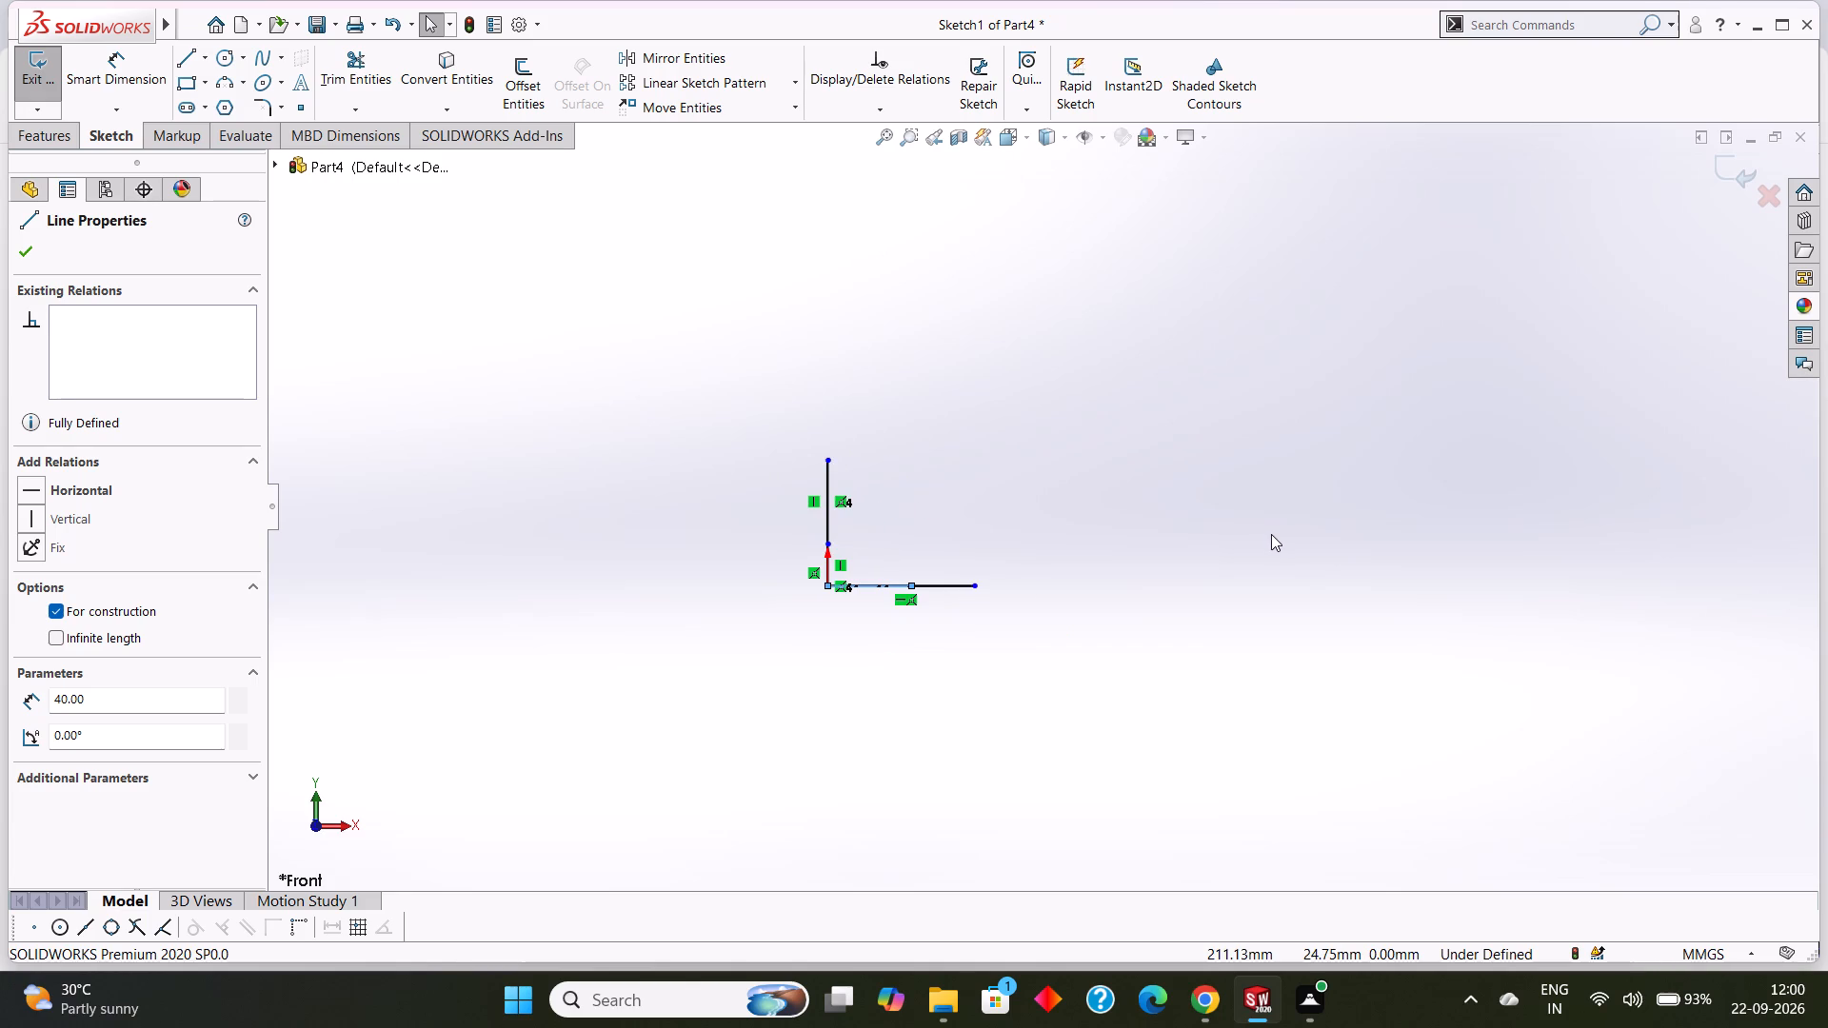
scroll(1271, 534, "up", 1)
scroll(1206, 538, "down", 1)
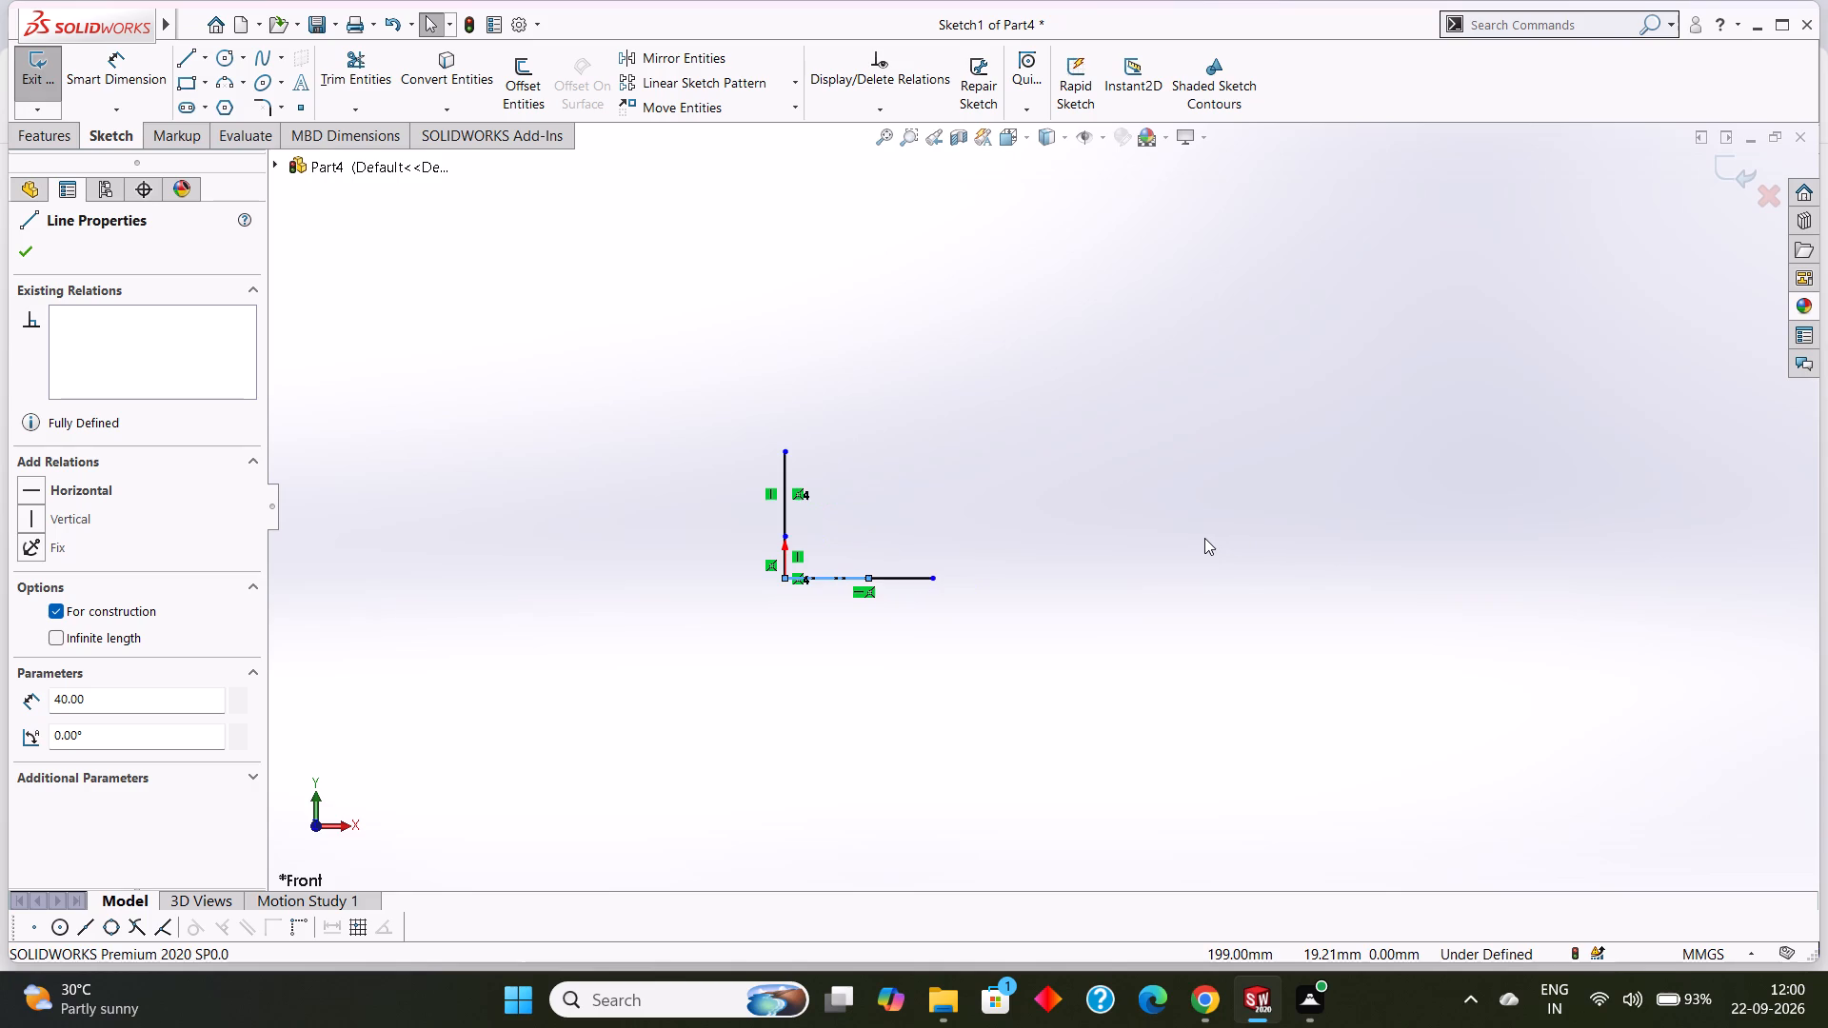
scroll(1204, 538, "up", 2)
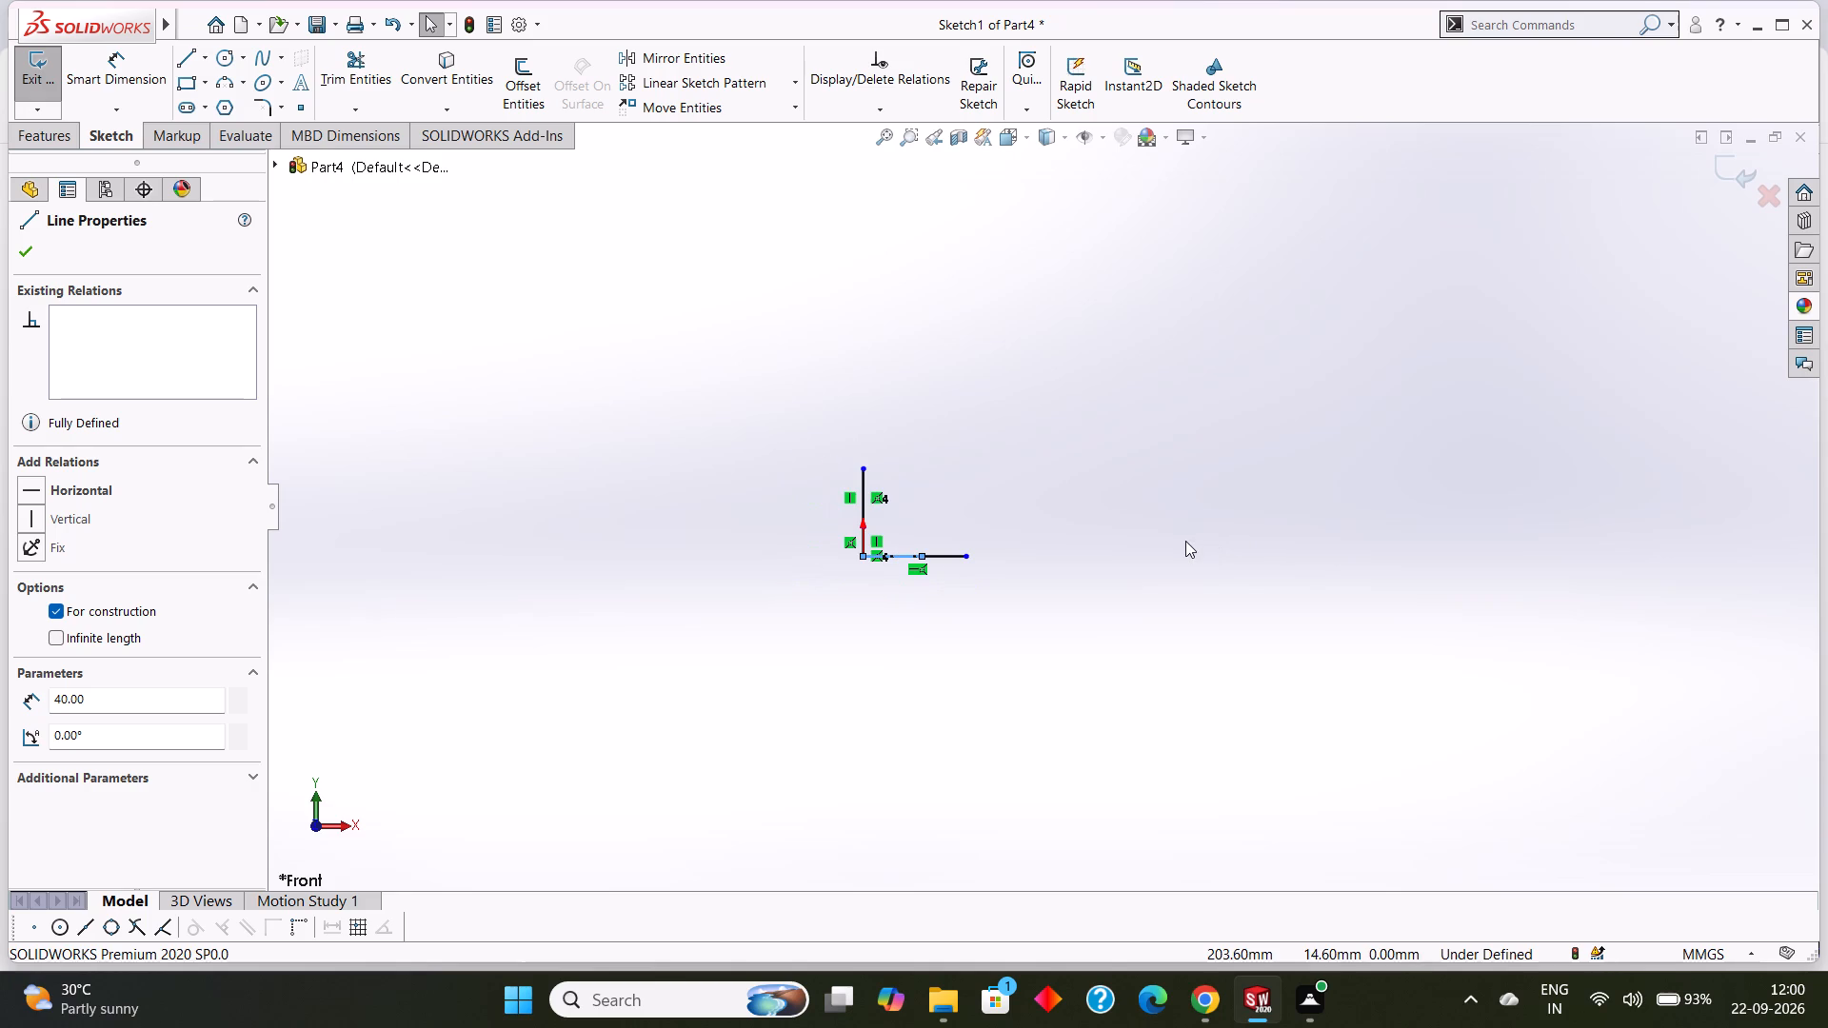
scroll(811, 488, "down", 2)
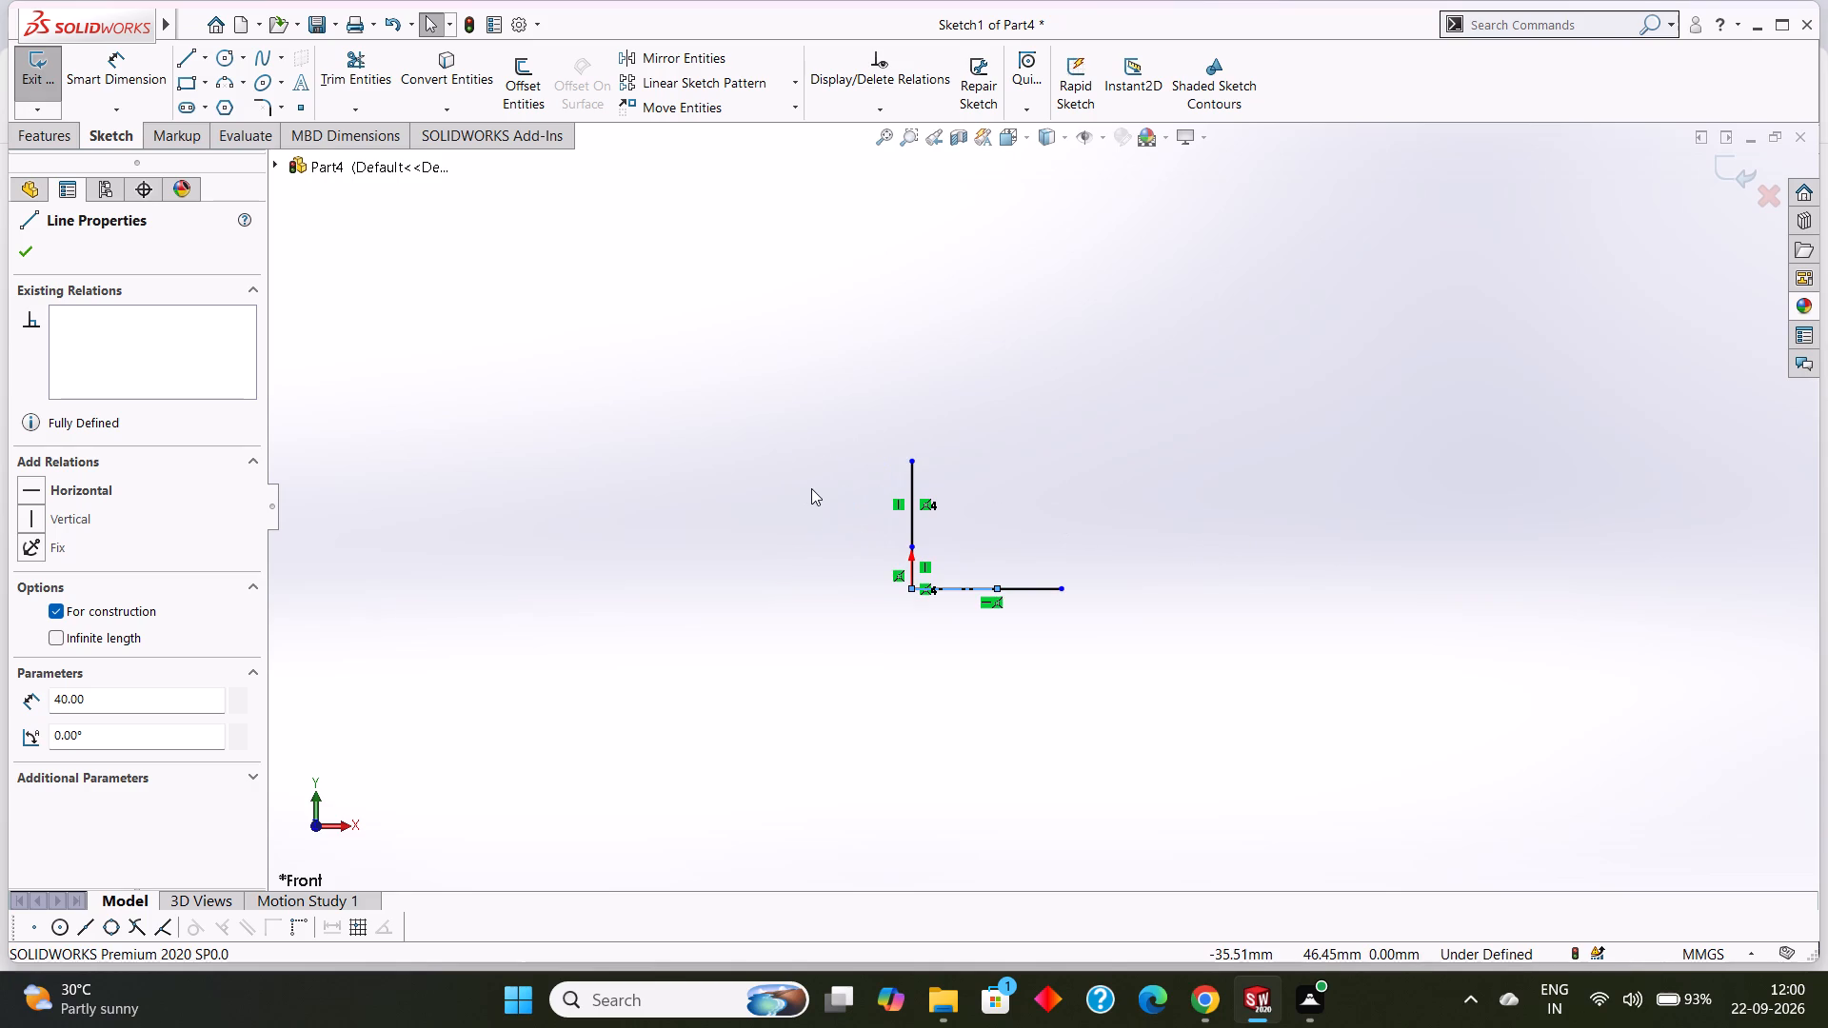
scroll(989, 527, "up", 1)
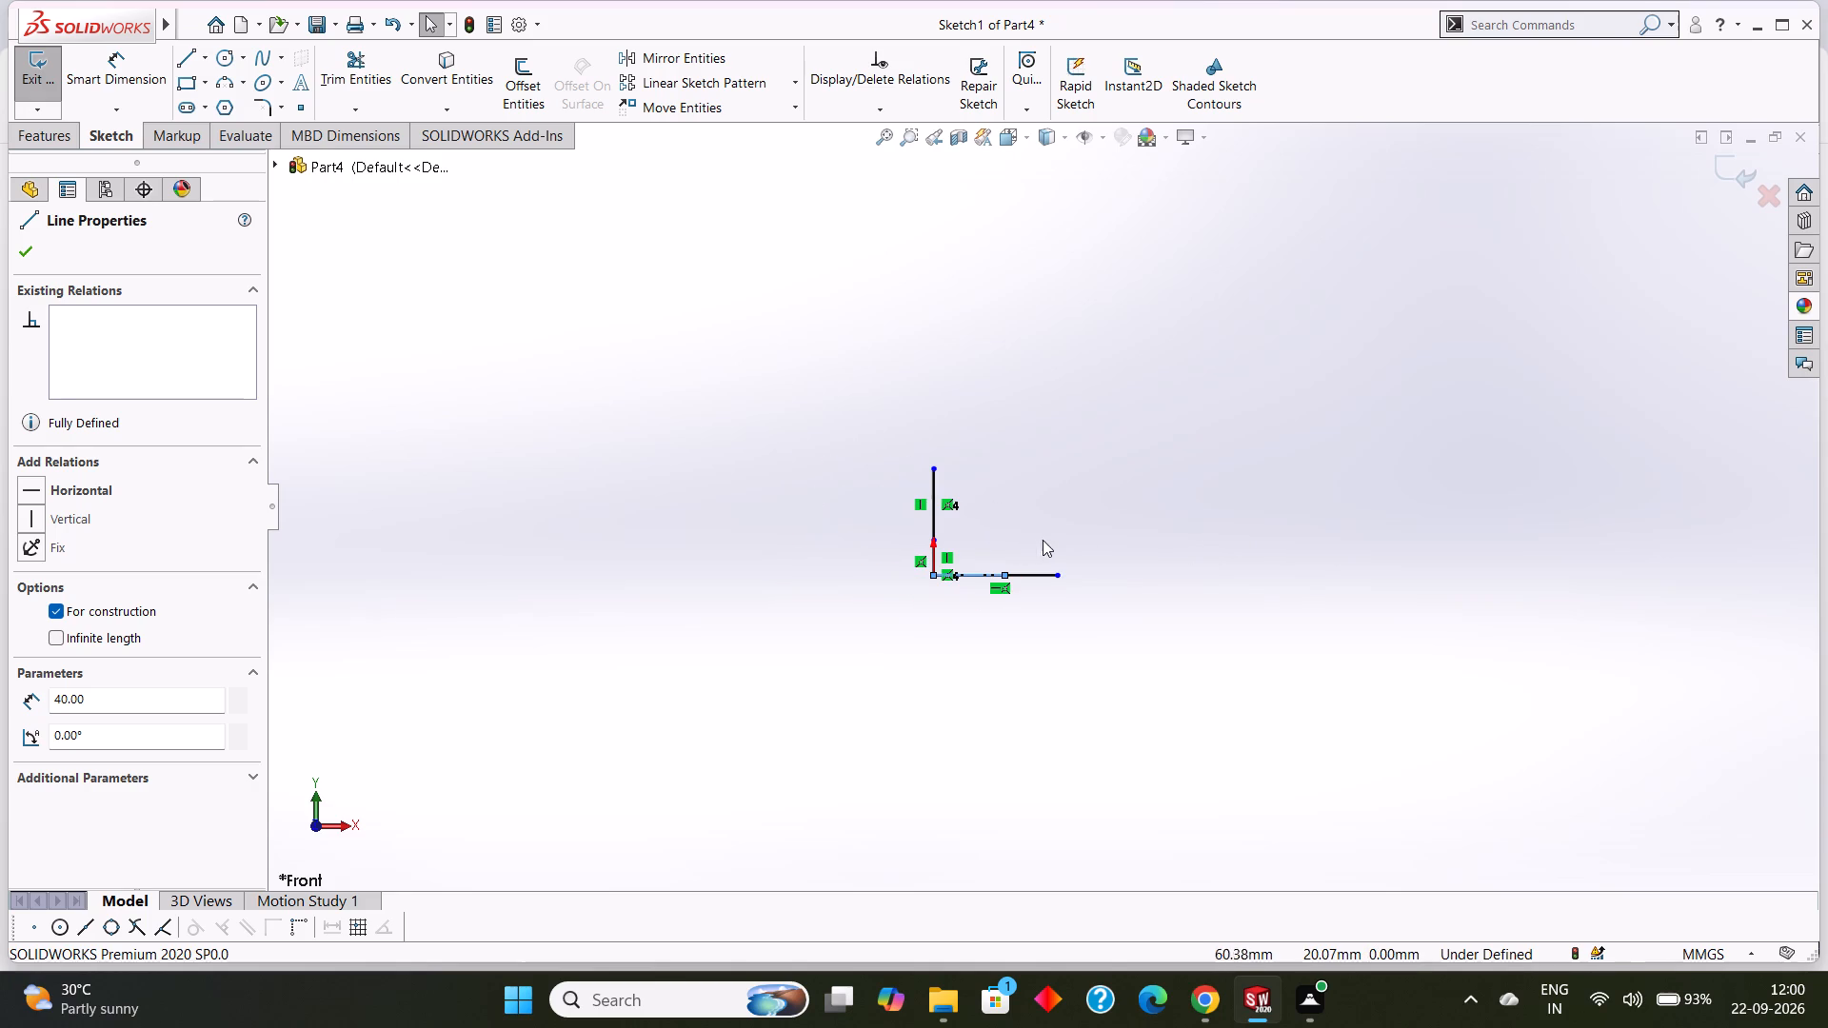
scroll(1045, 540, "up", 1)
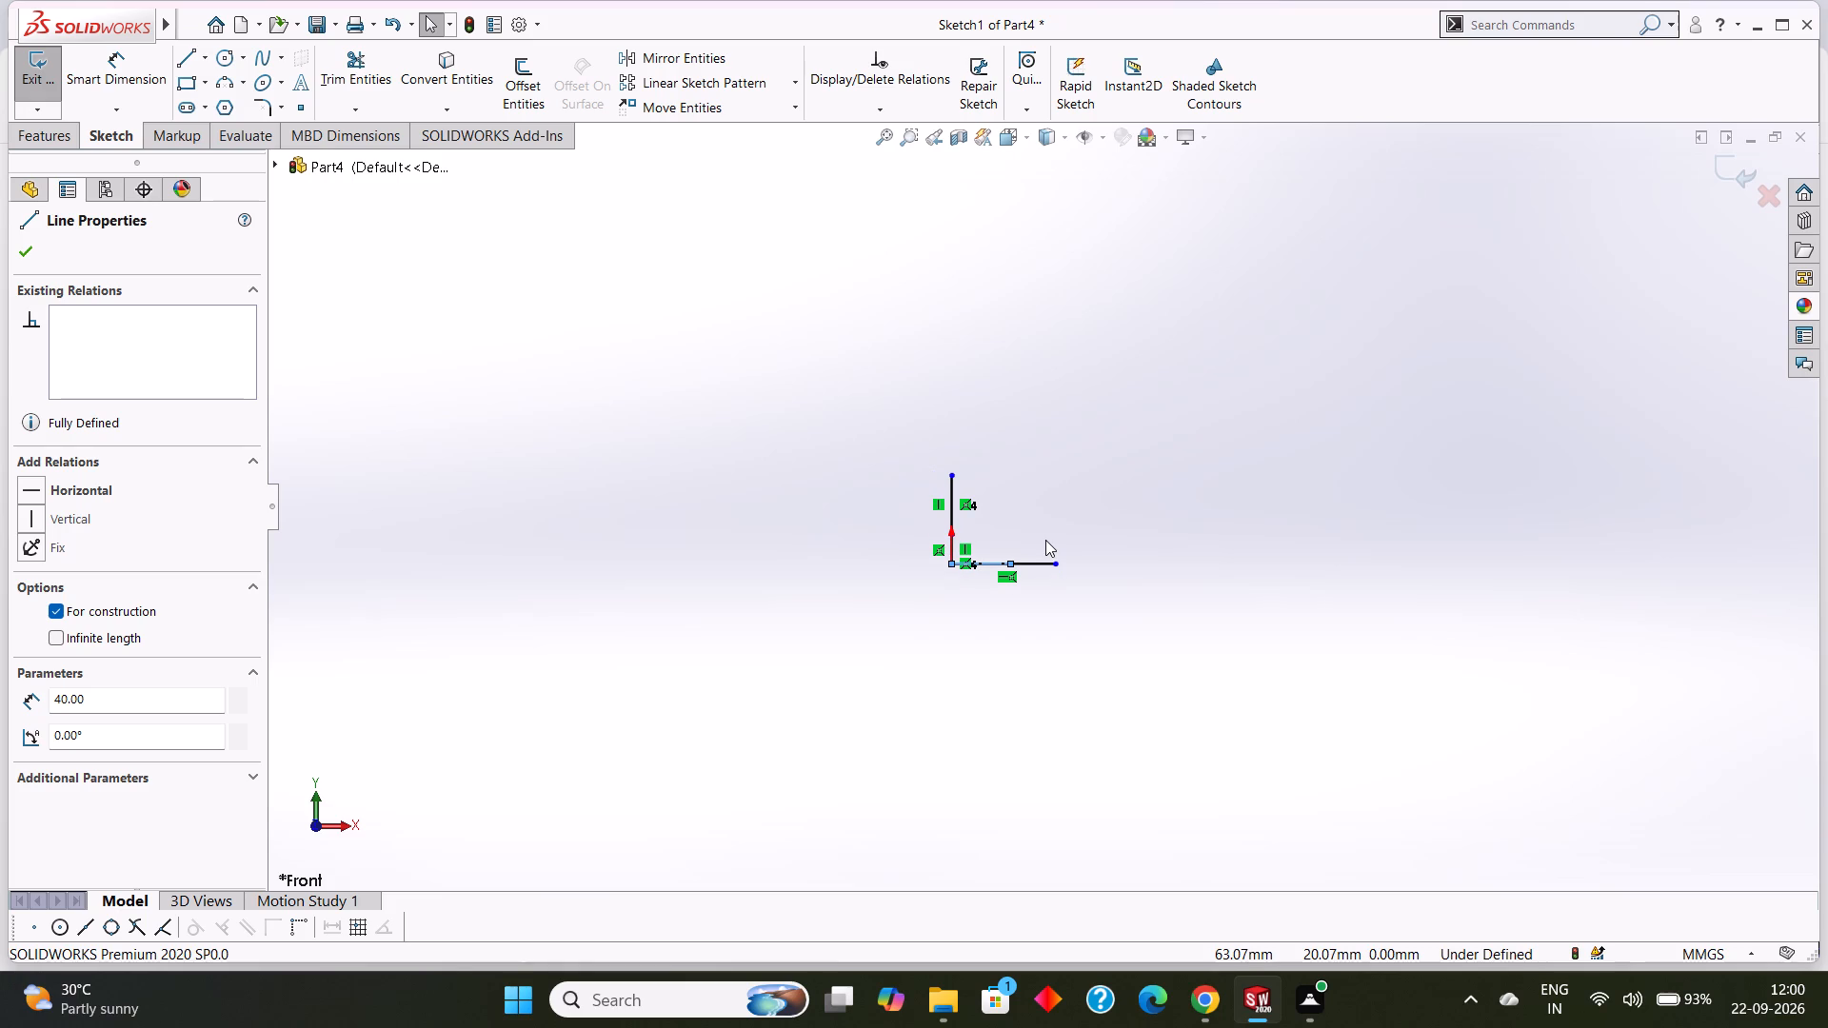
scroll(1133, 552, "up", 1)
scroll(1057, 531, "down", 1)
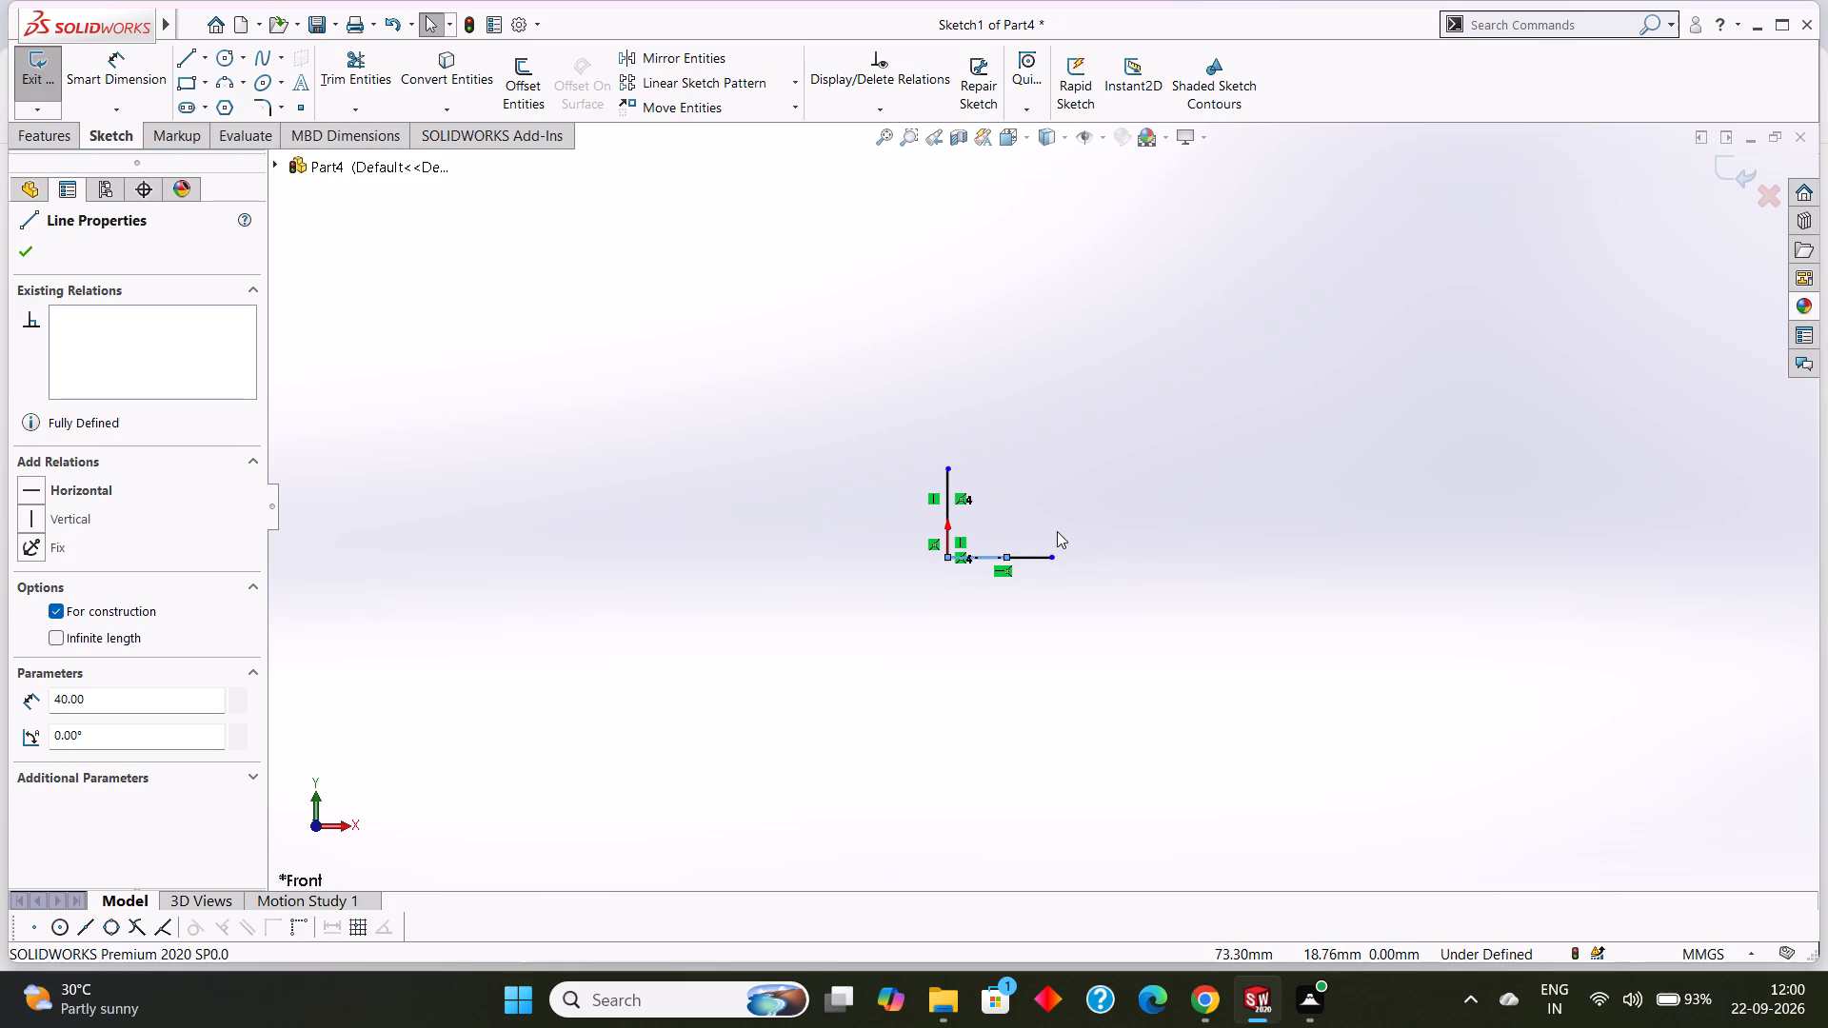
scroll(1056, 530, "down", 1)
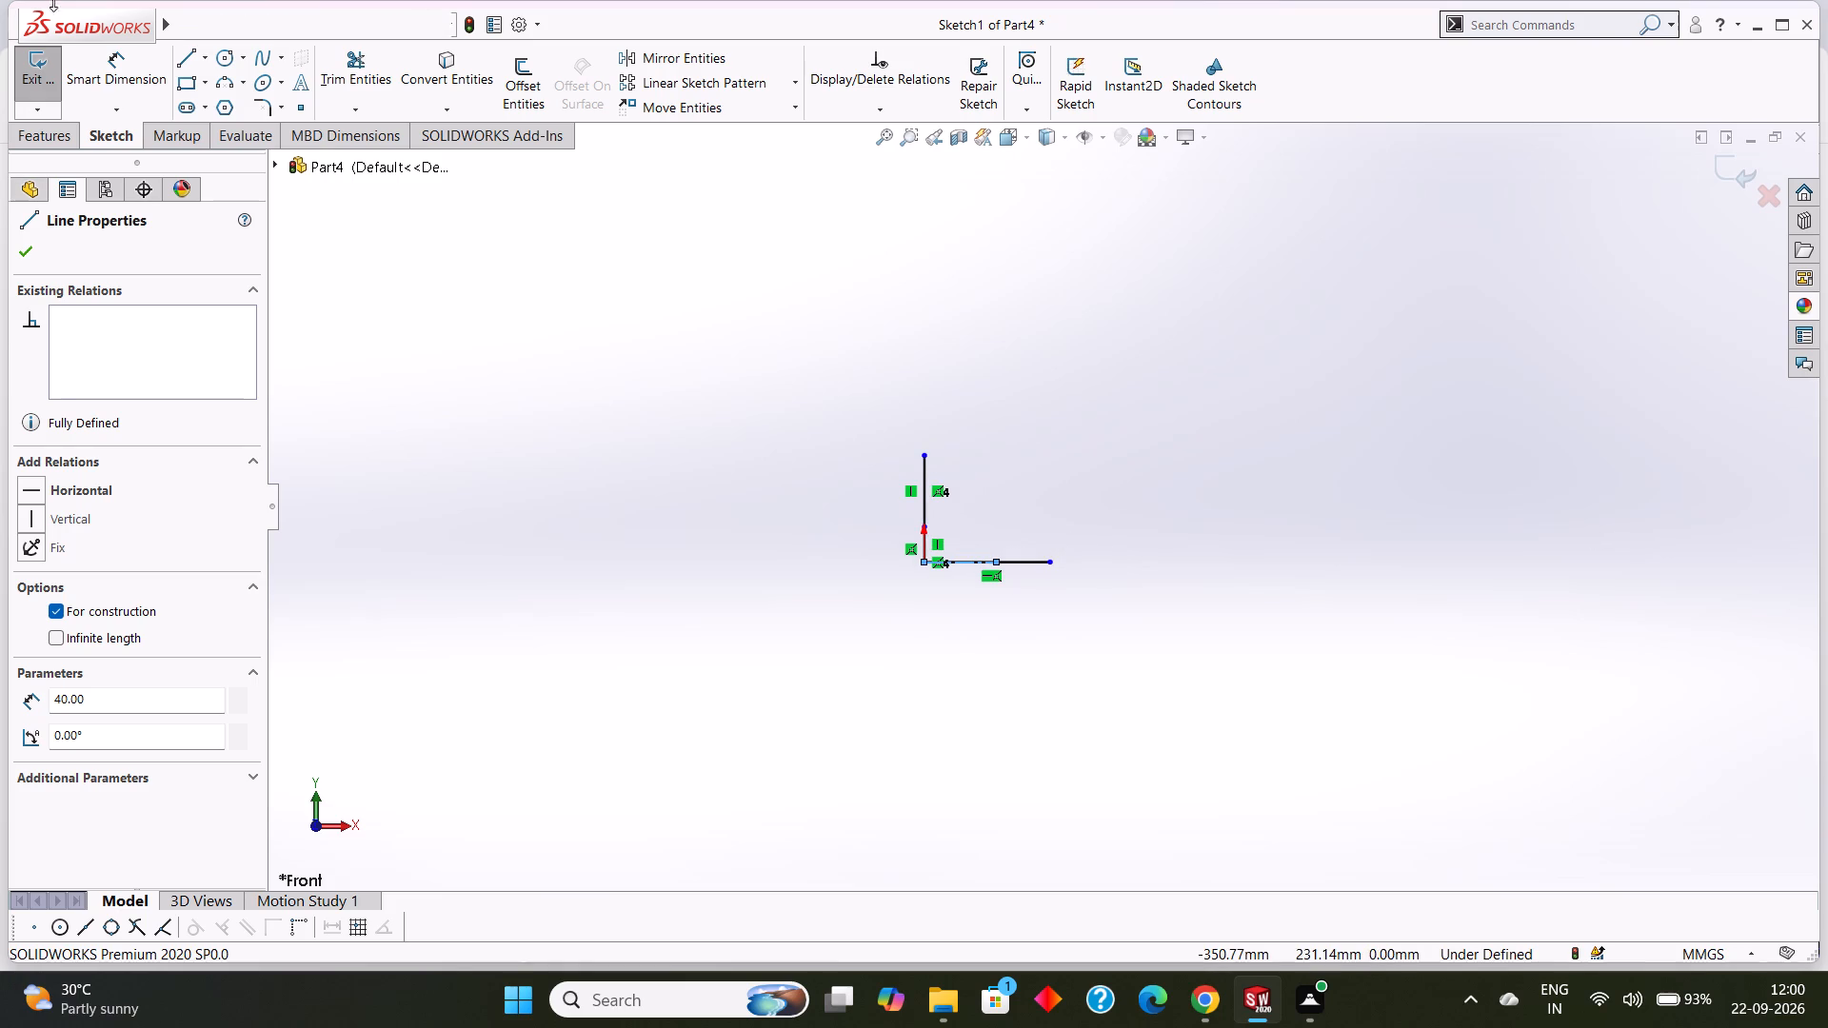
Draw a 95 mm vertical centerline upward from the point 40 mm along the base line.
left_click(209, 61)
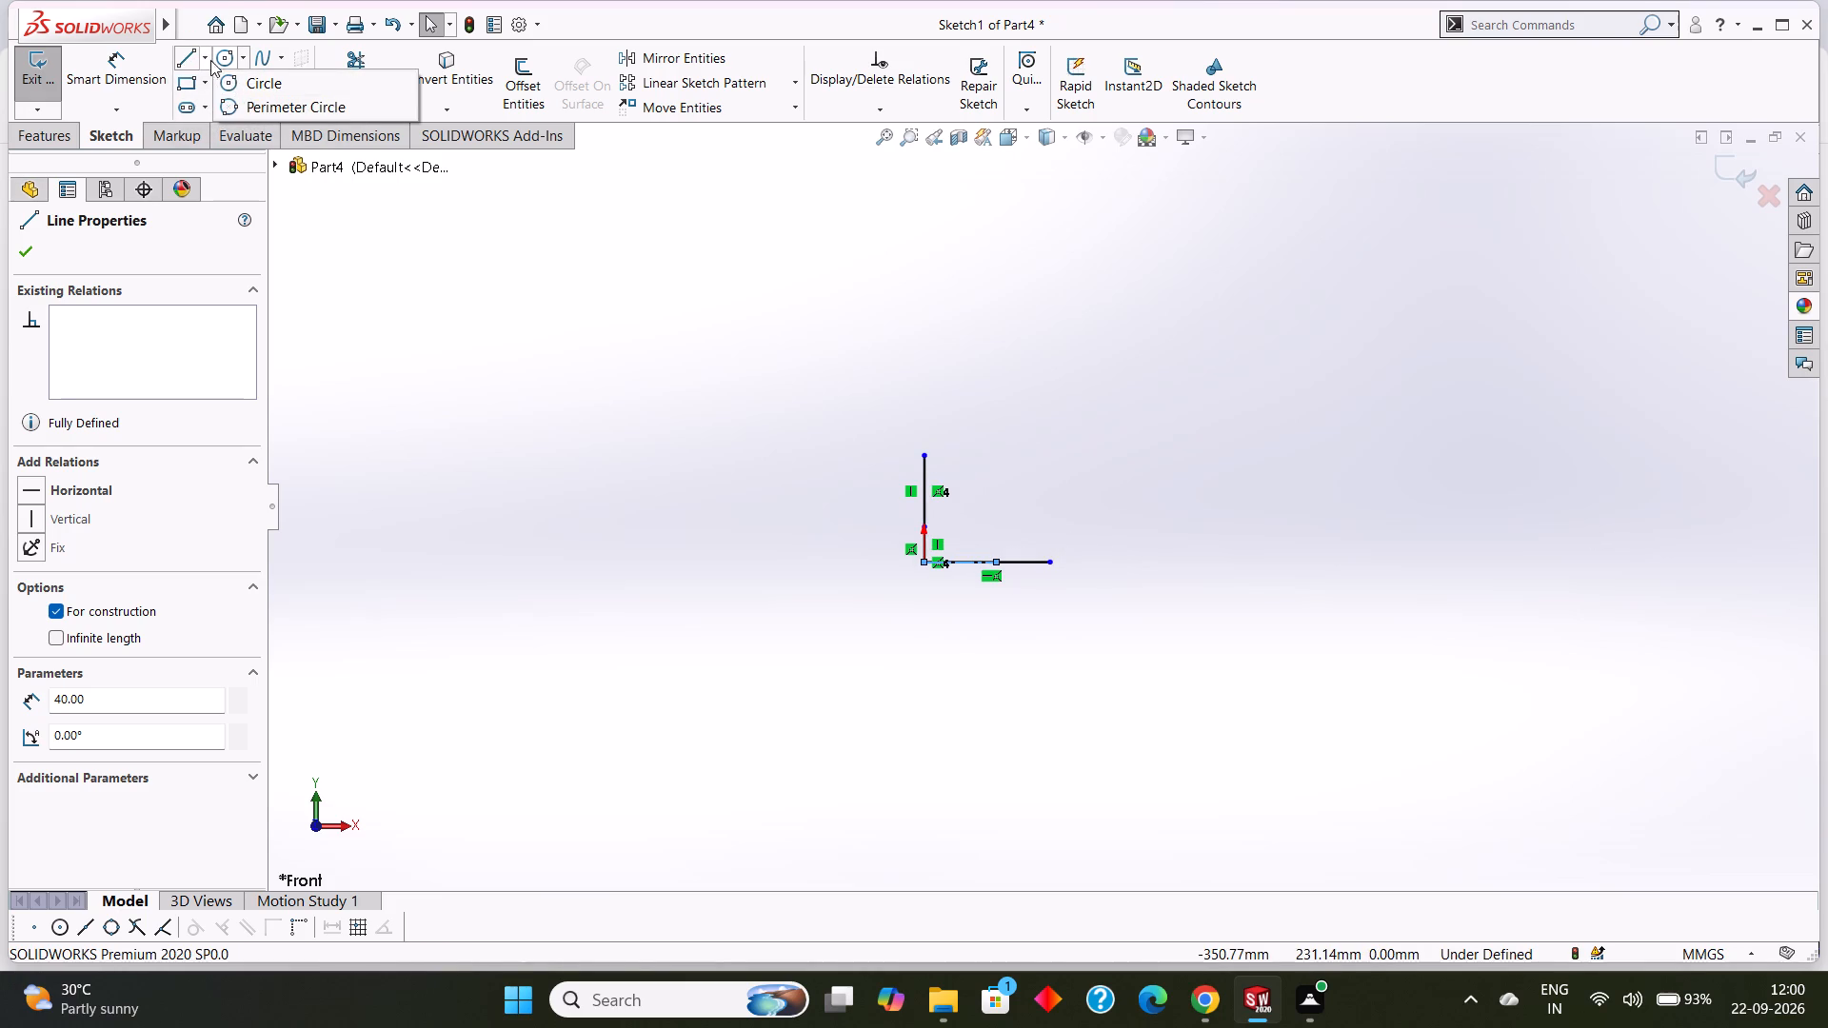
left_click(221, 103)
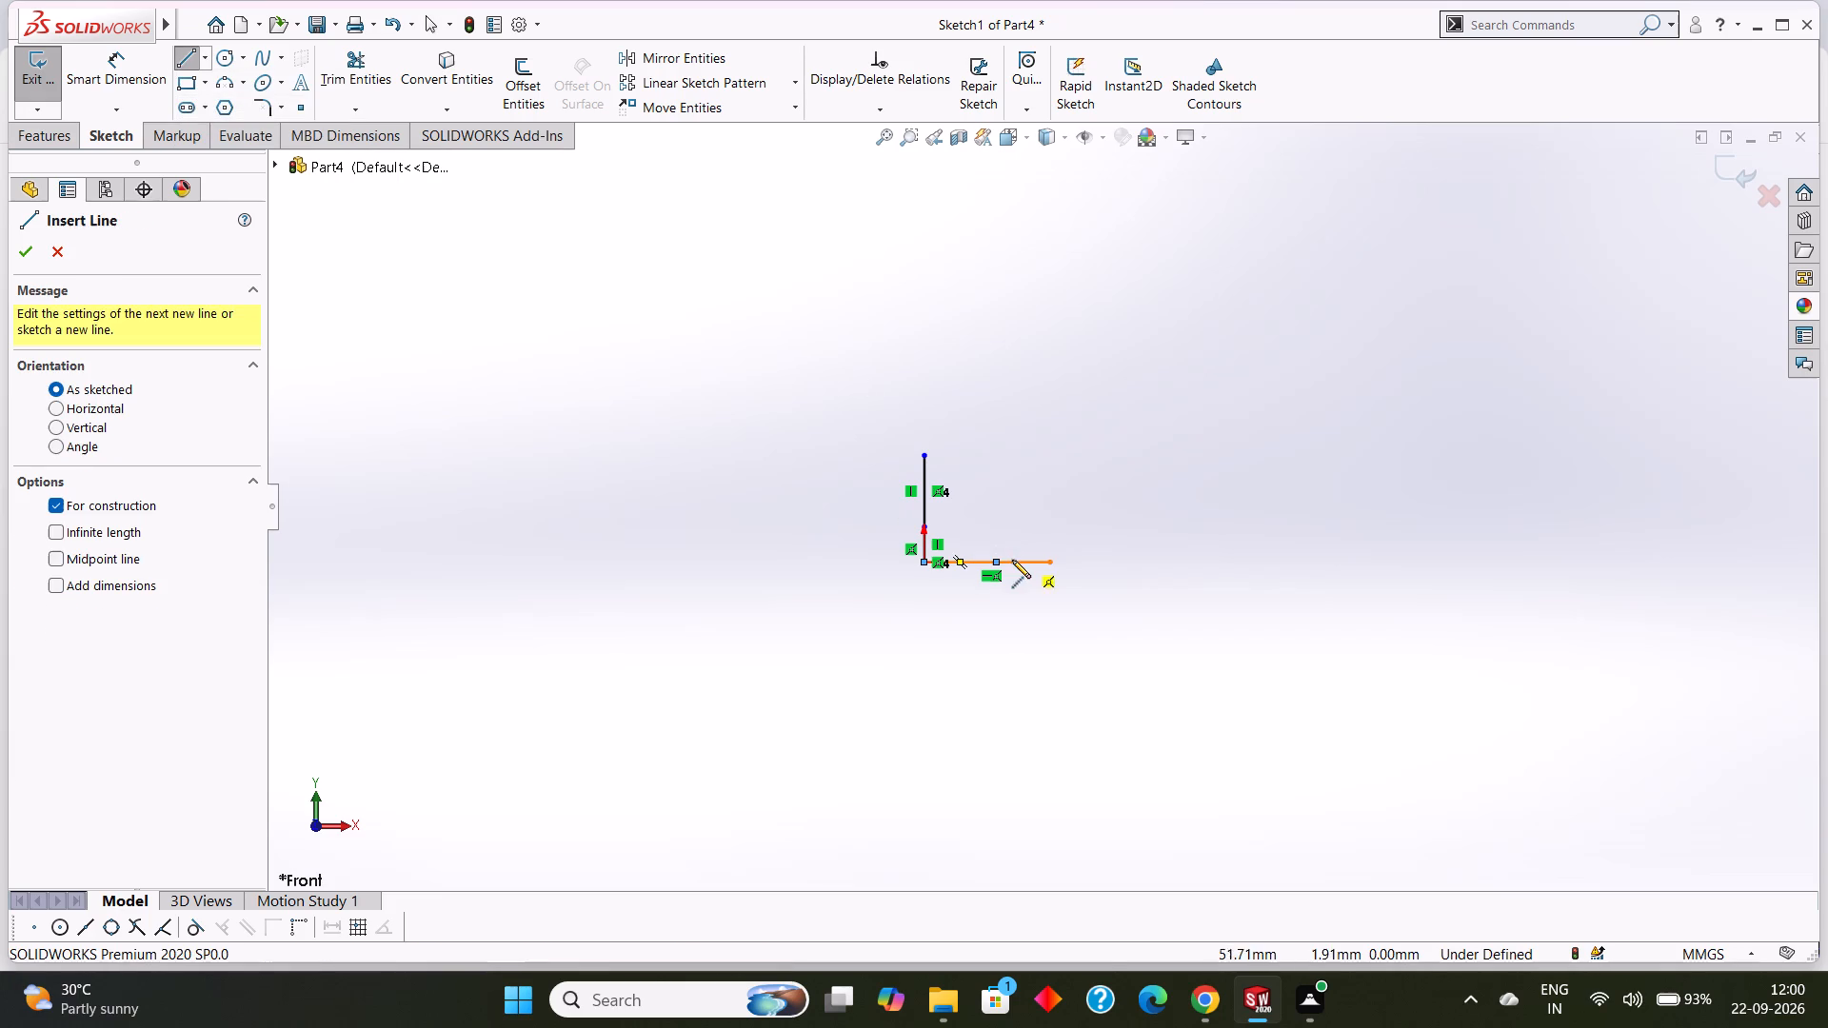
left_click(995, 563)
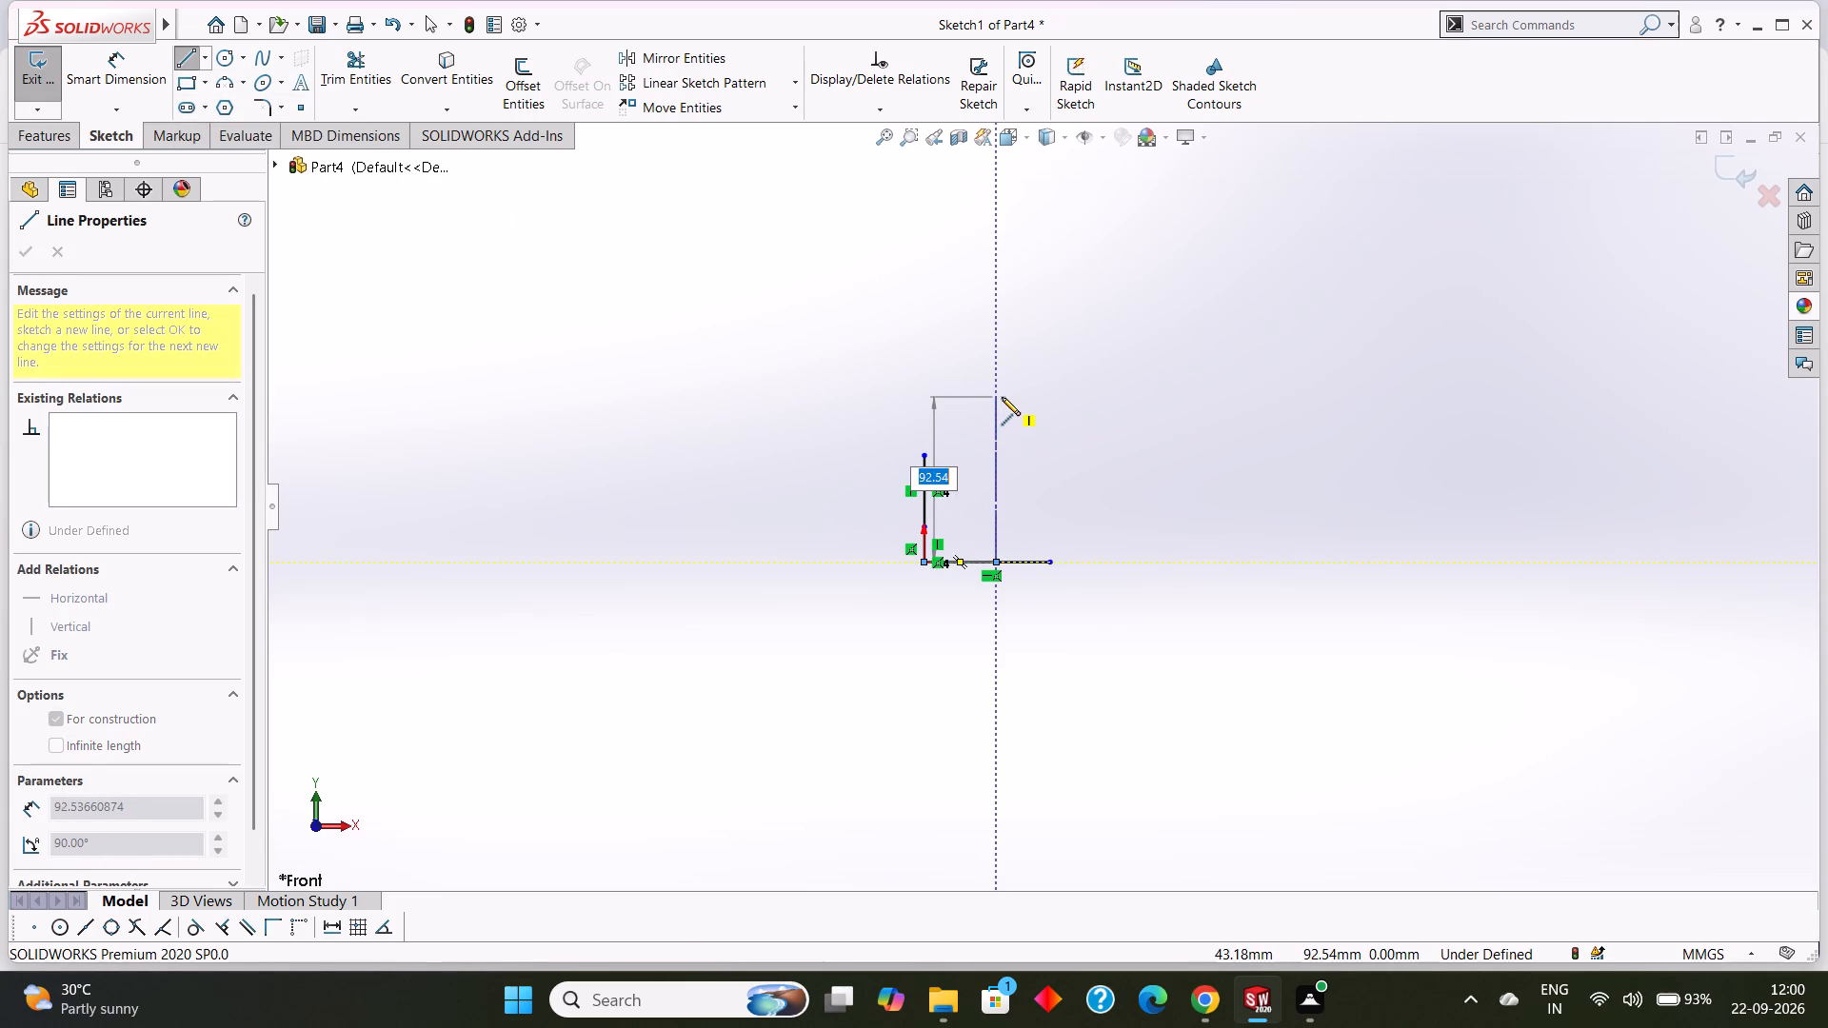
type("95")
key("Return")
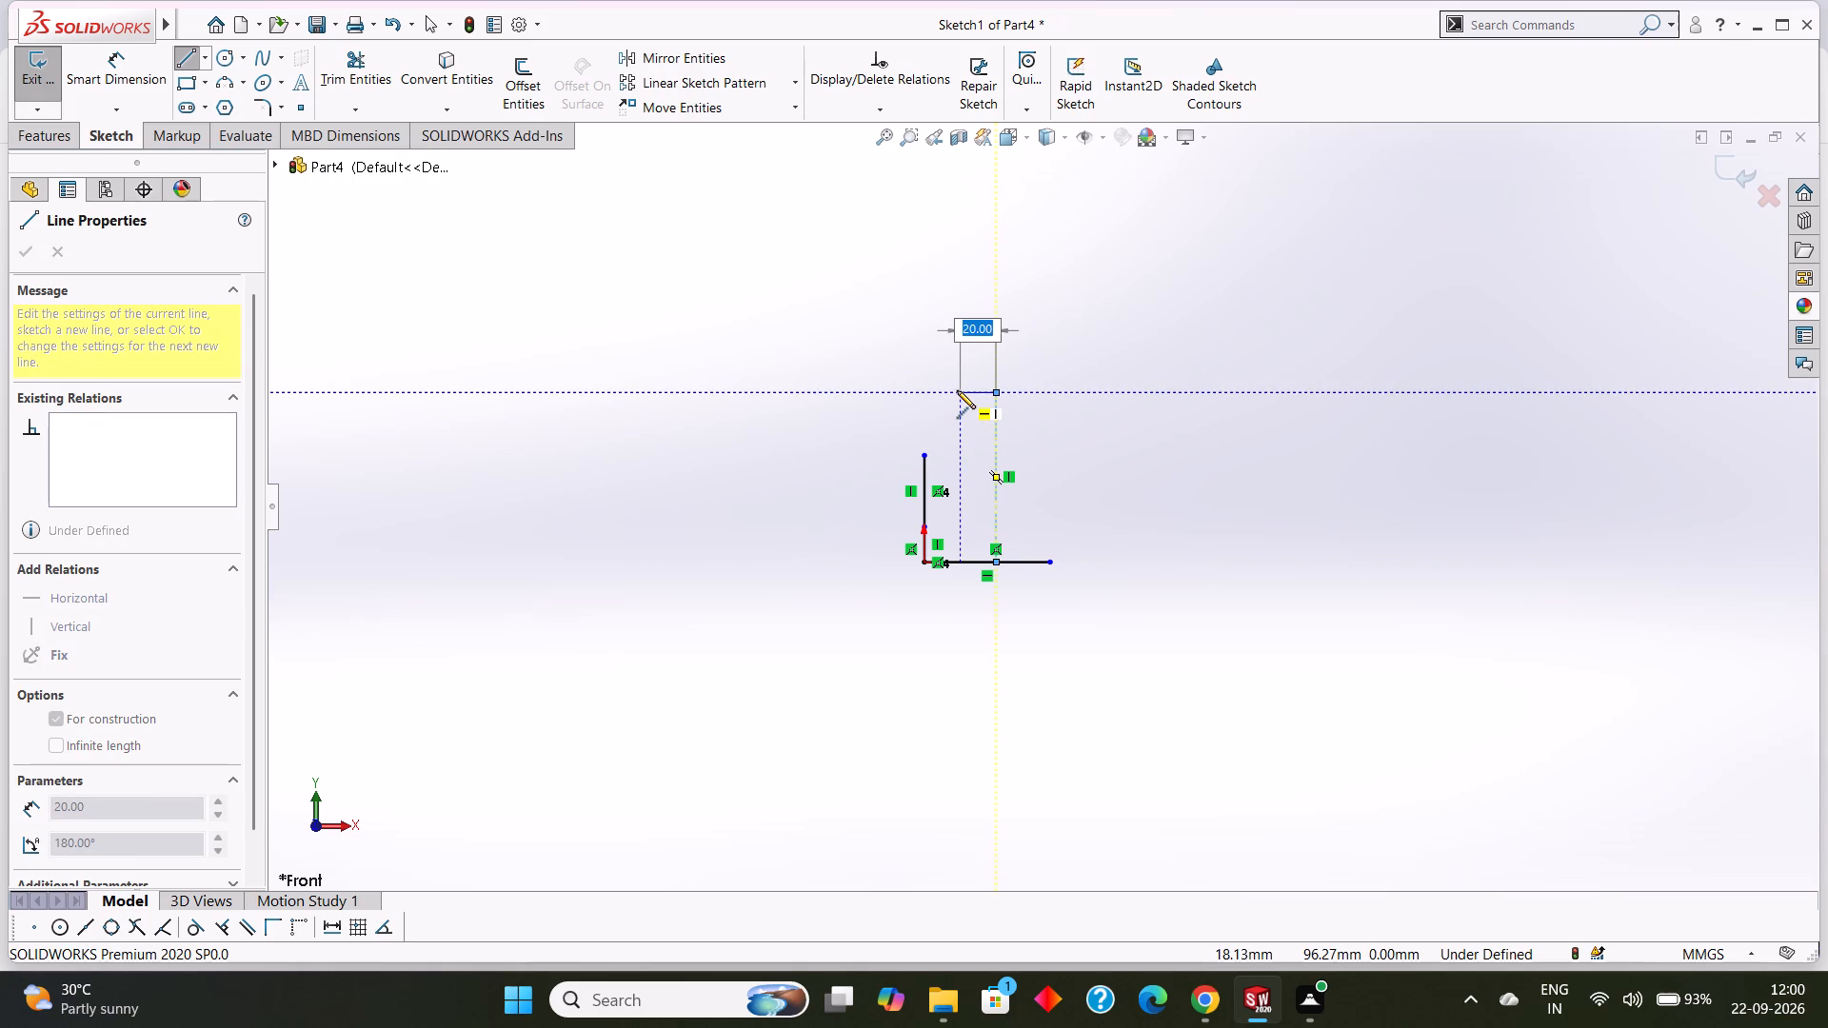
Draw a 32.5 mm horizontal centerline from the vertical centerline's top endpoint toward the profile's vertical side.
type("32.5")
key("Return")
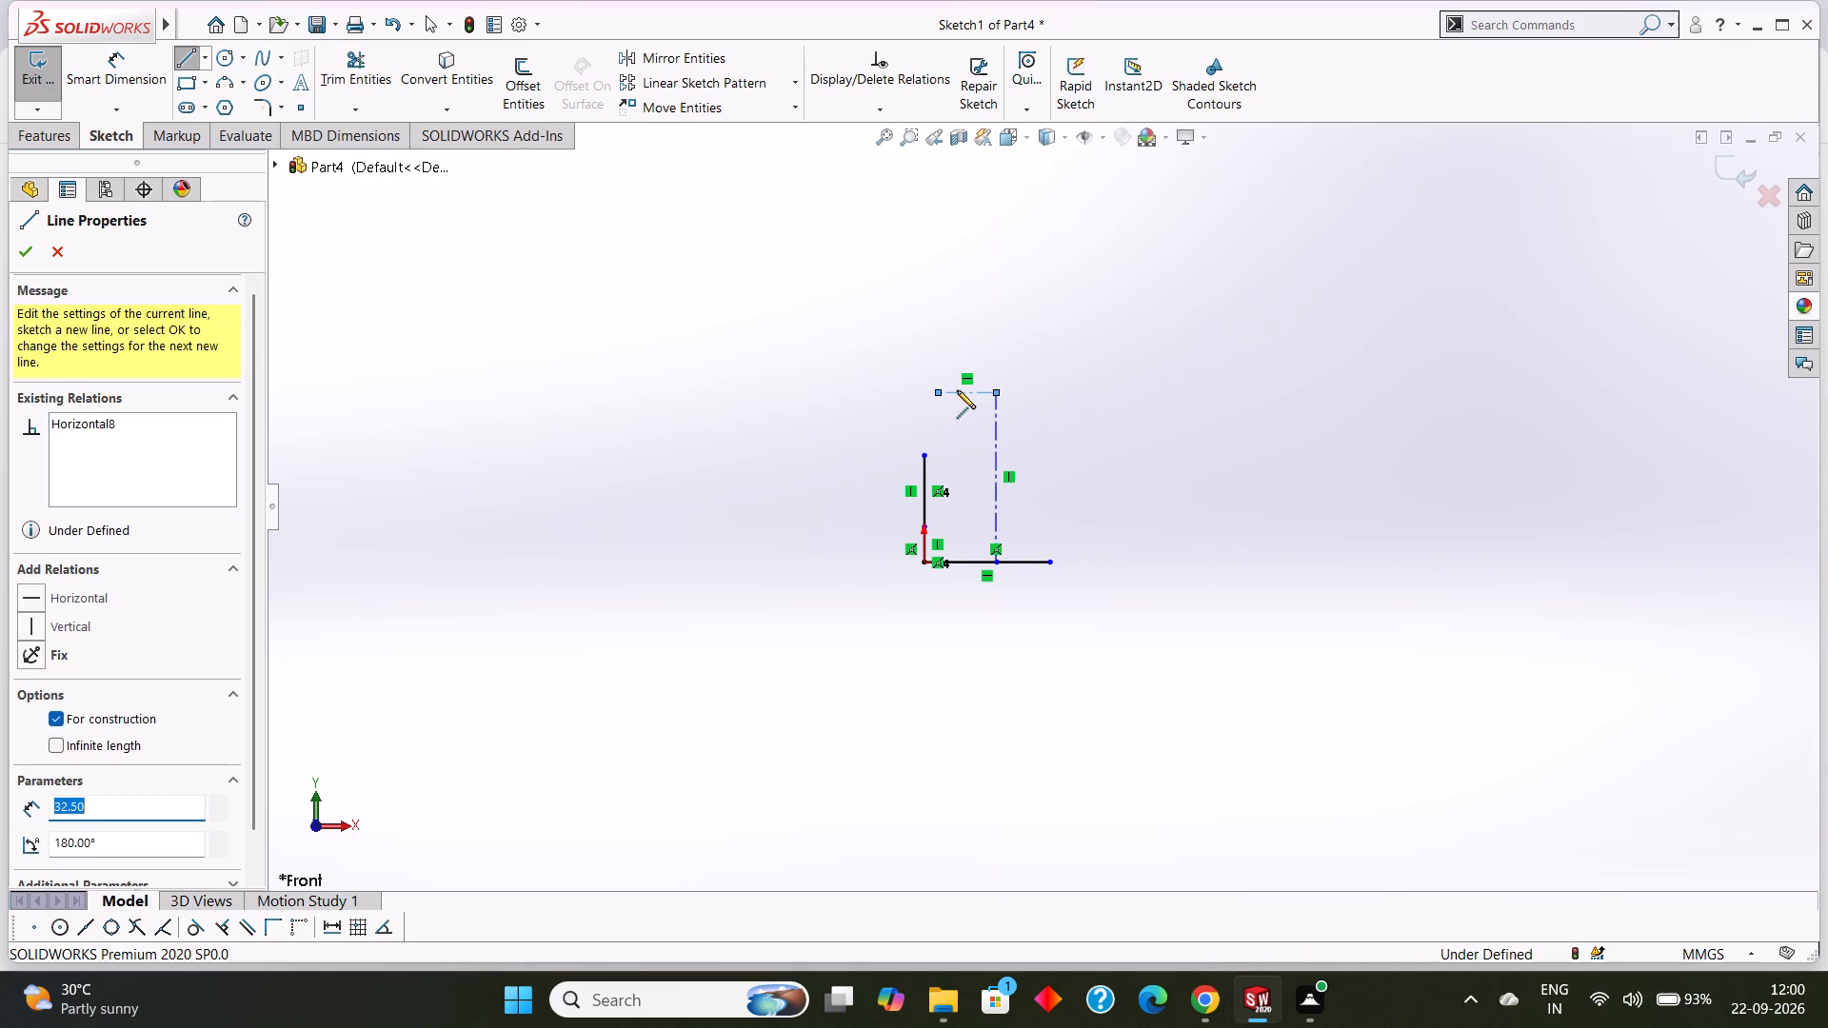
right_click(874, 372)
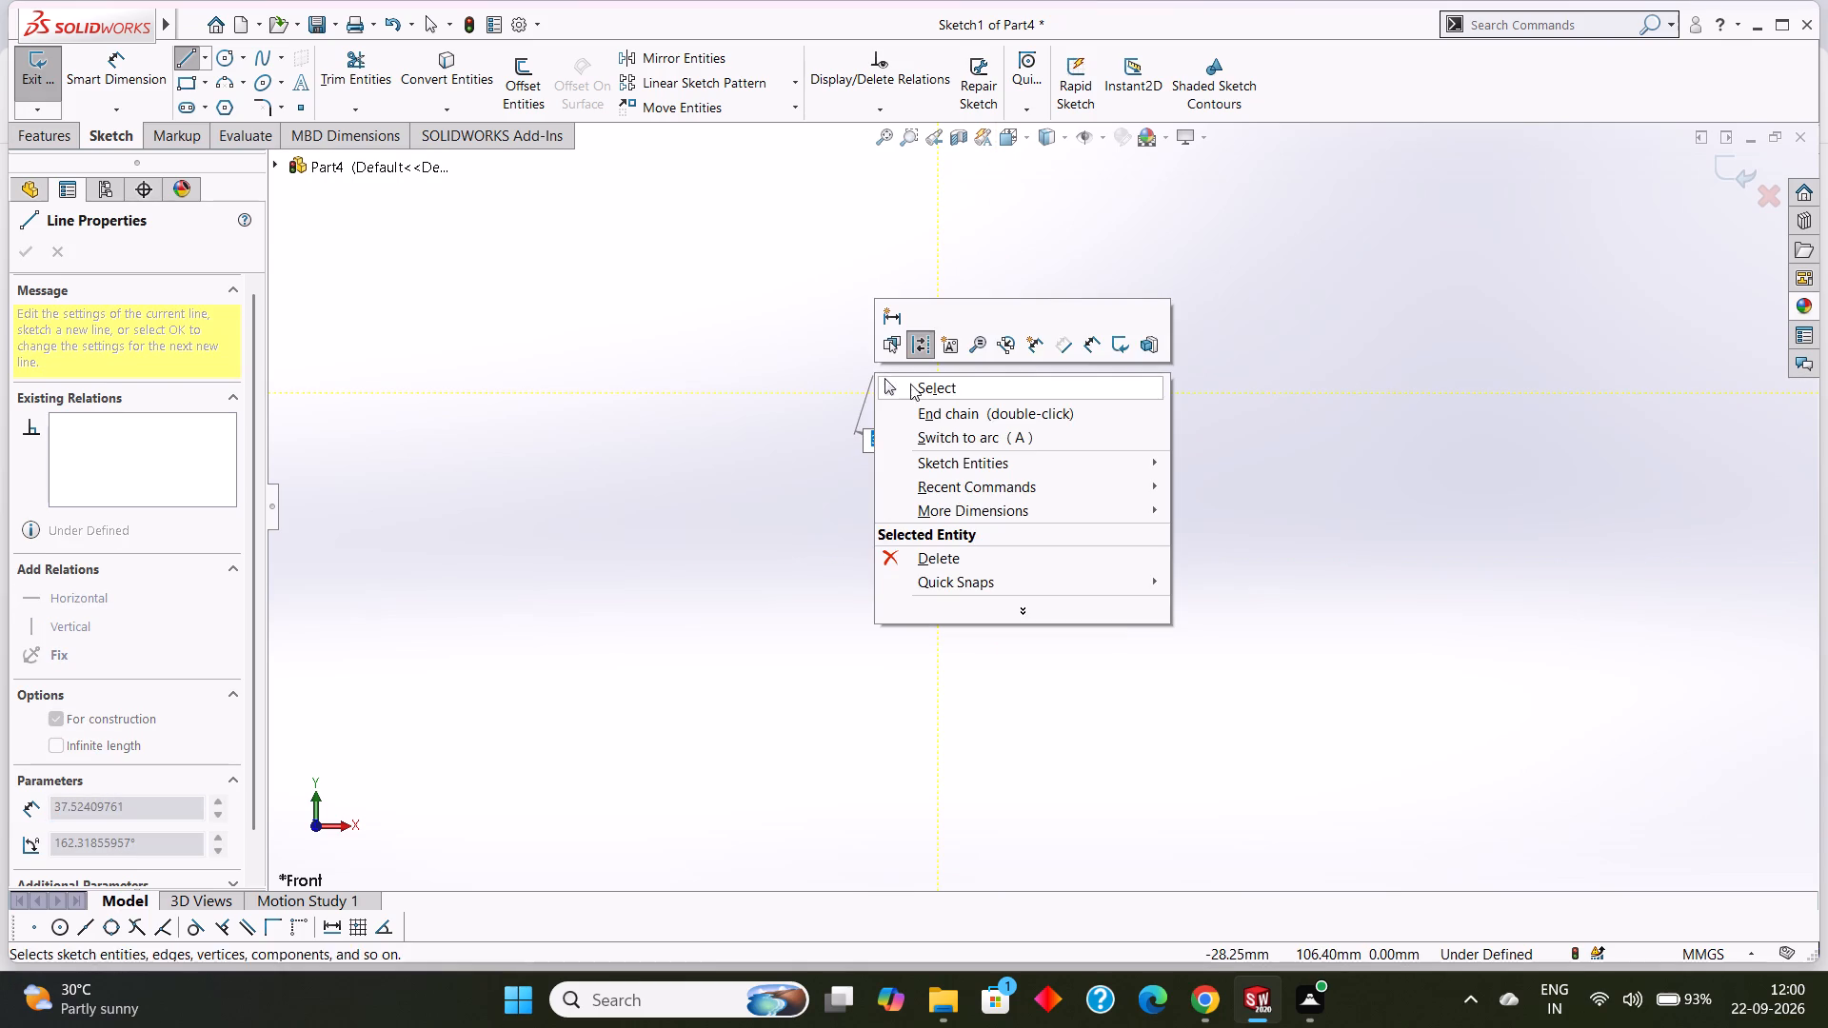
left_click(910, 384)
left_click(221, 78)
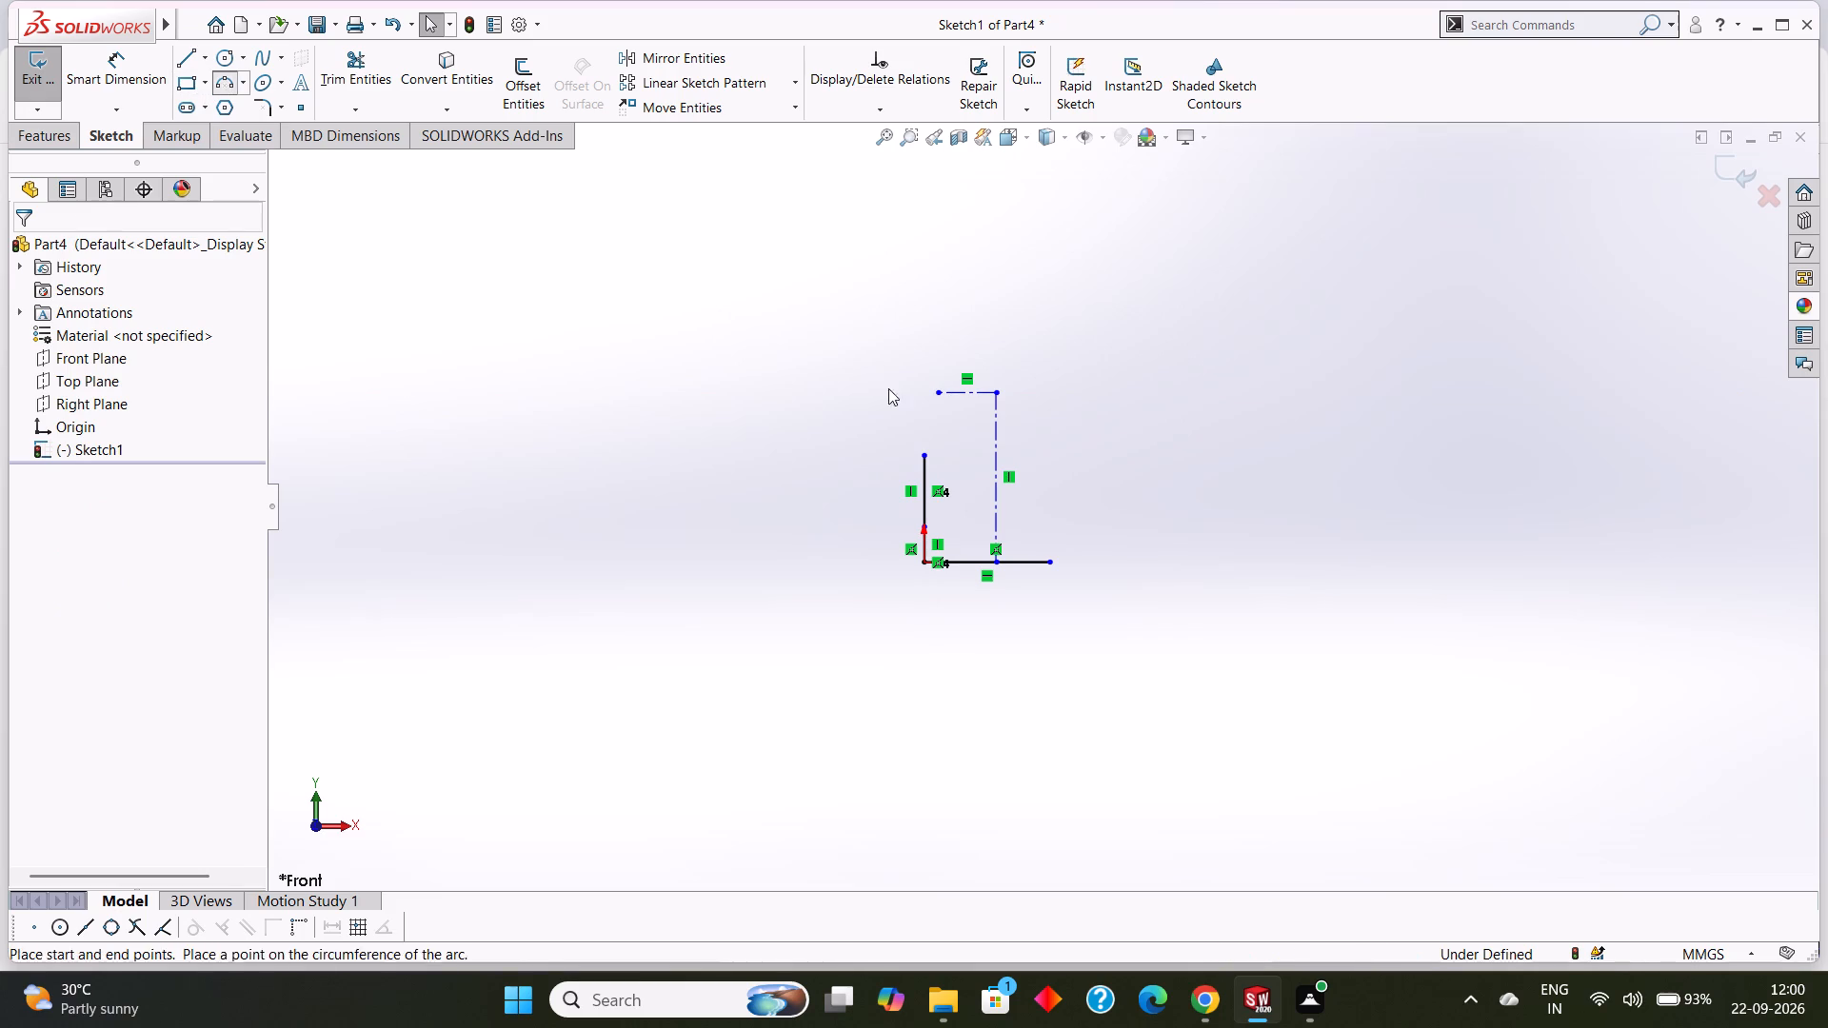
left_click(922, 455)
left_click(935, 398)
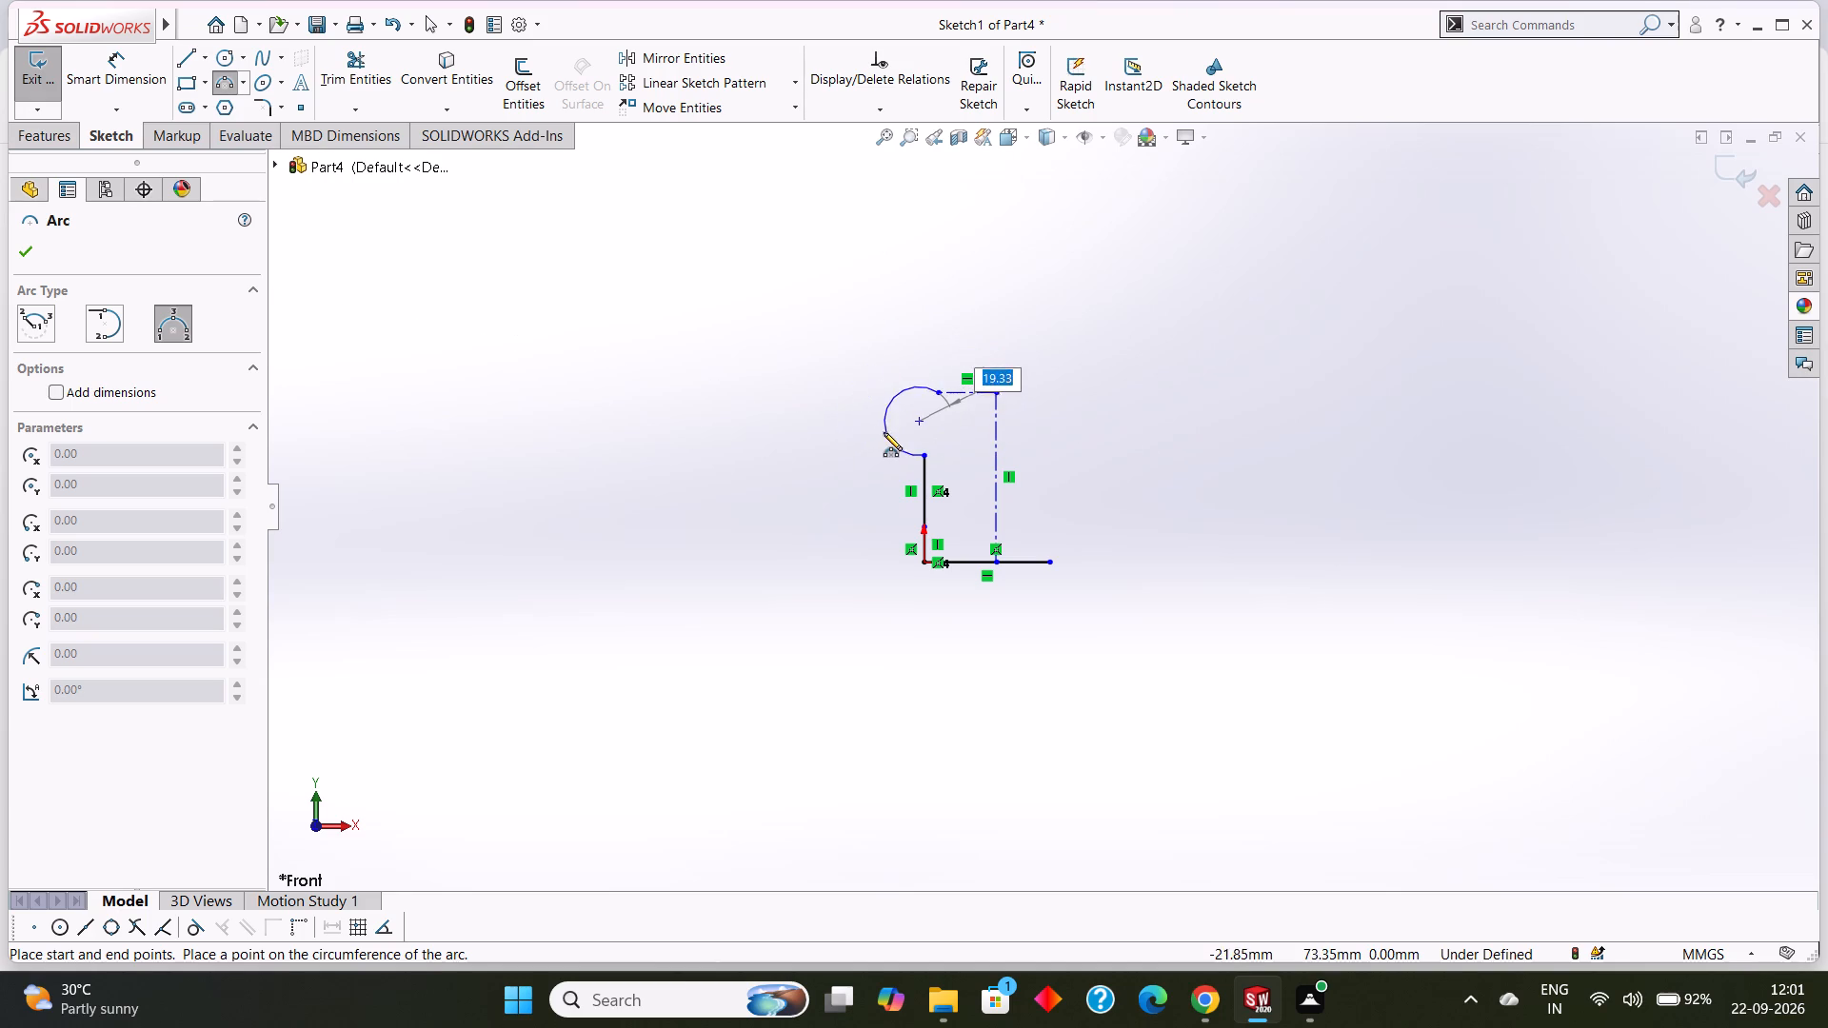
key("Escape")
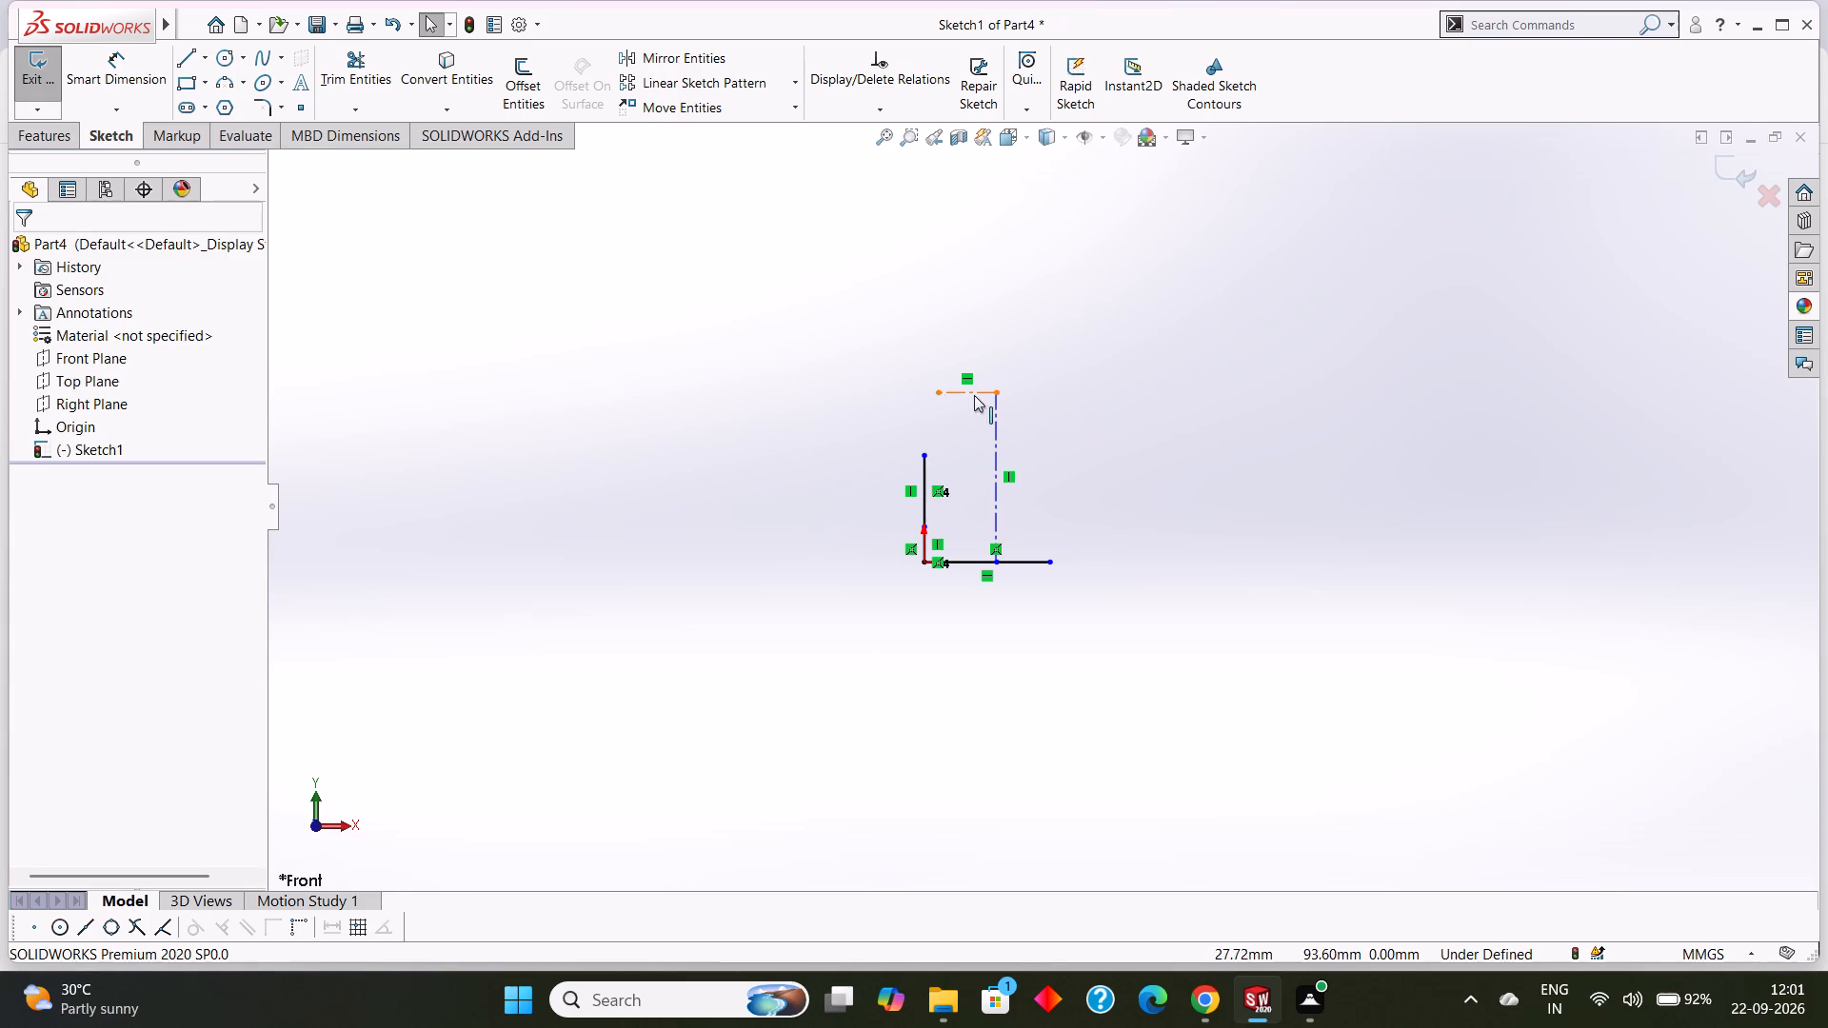
Draw a 40 mm solid vertical line upward from the top endpoint of the existing vertical line.
left_click(193, 55)
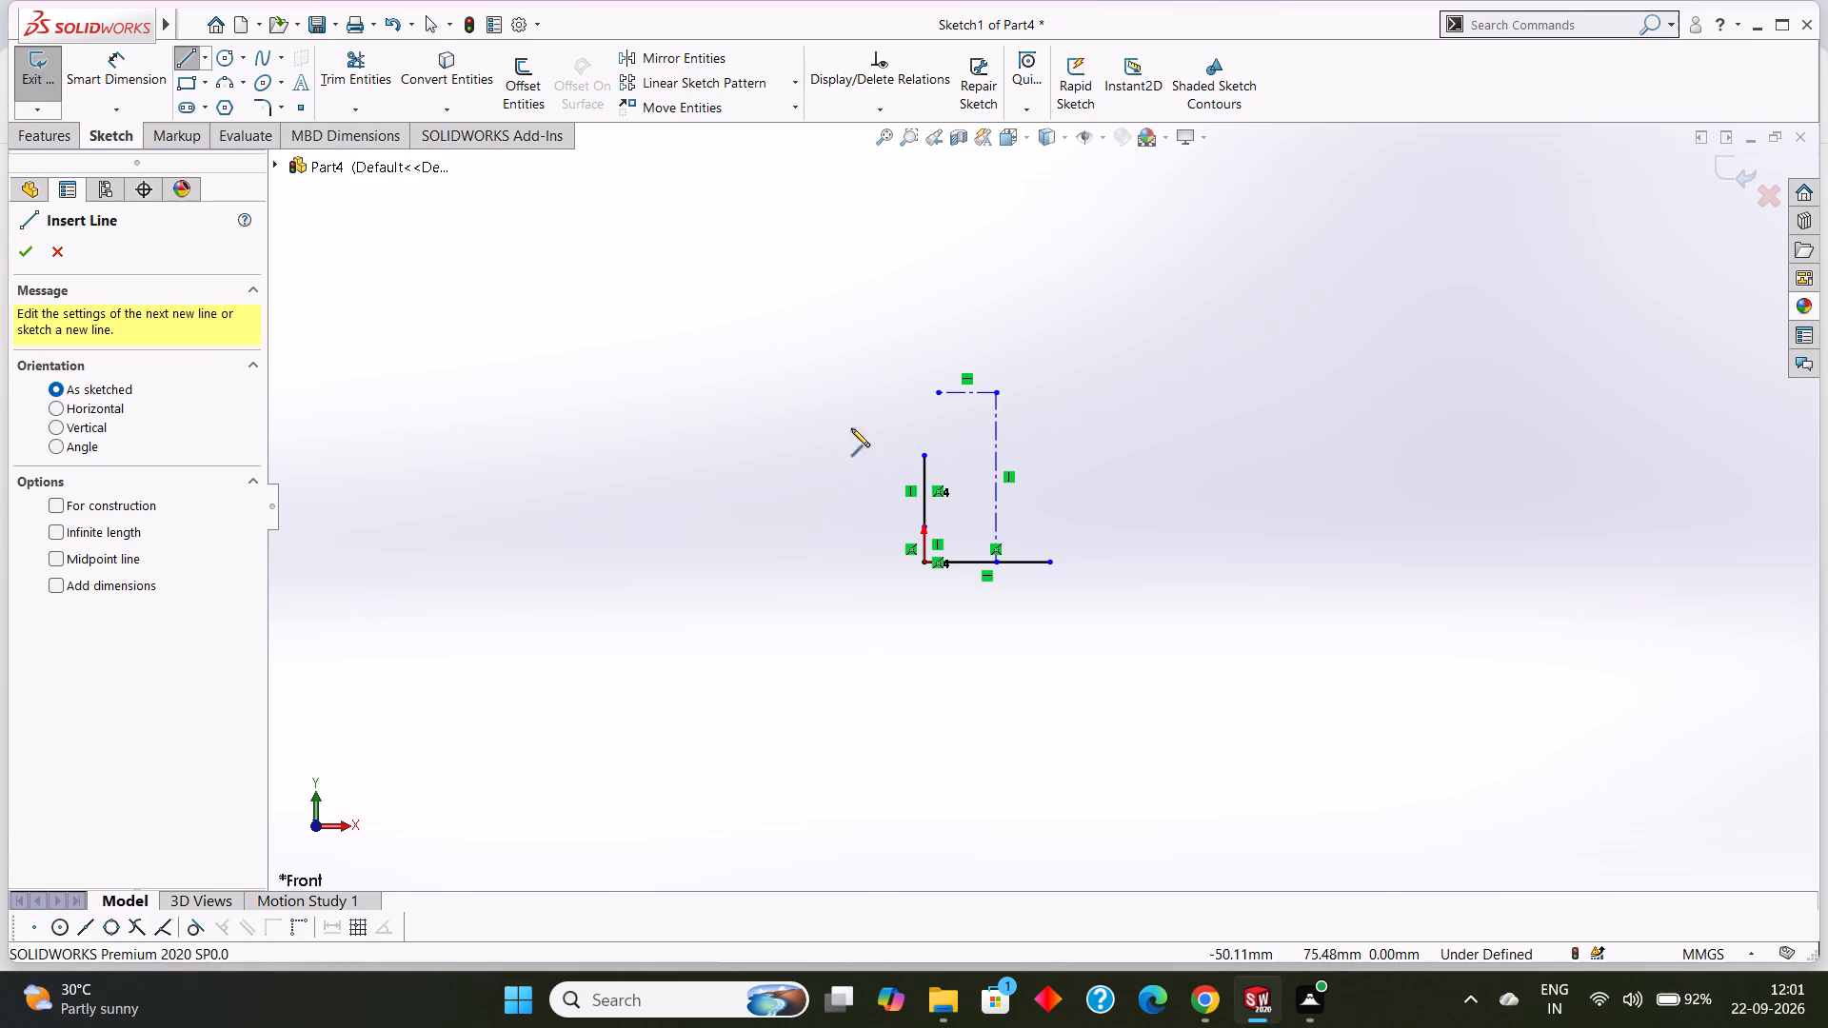
left_click(924, 454)
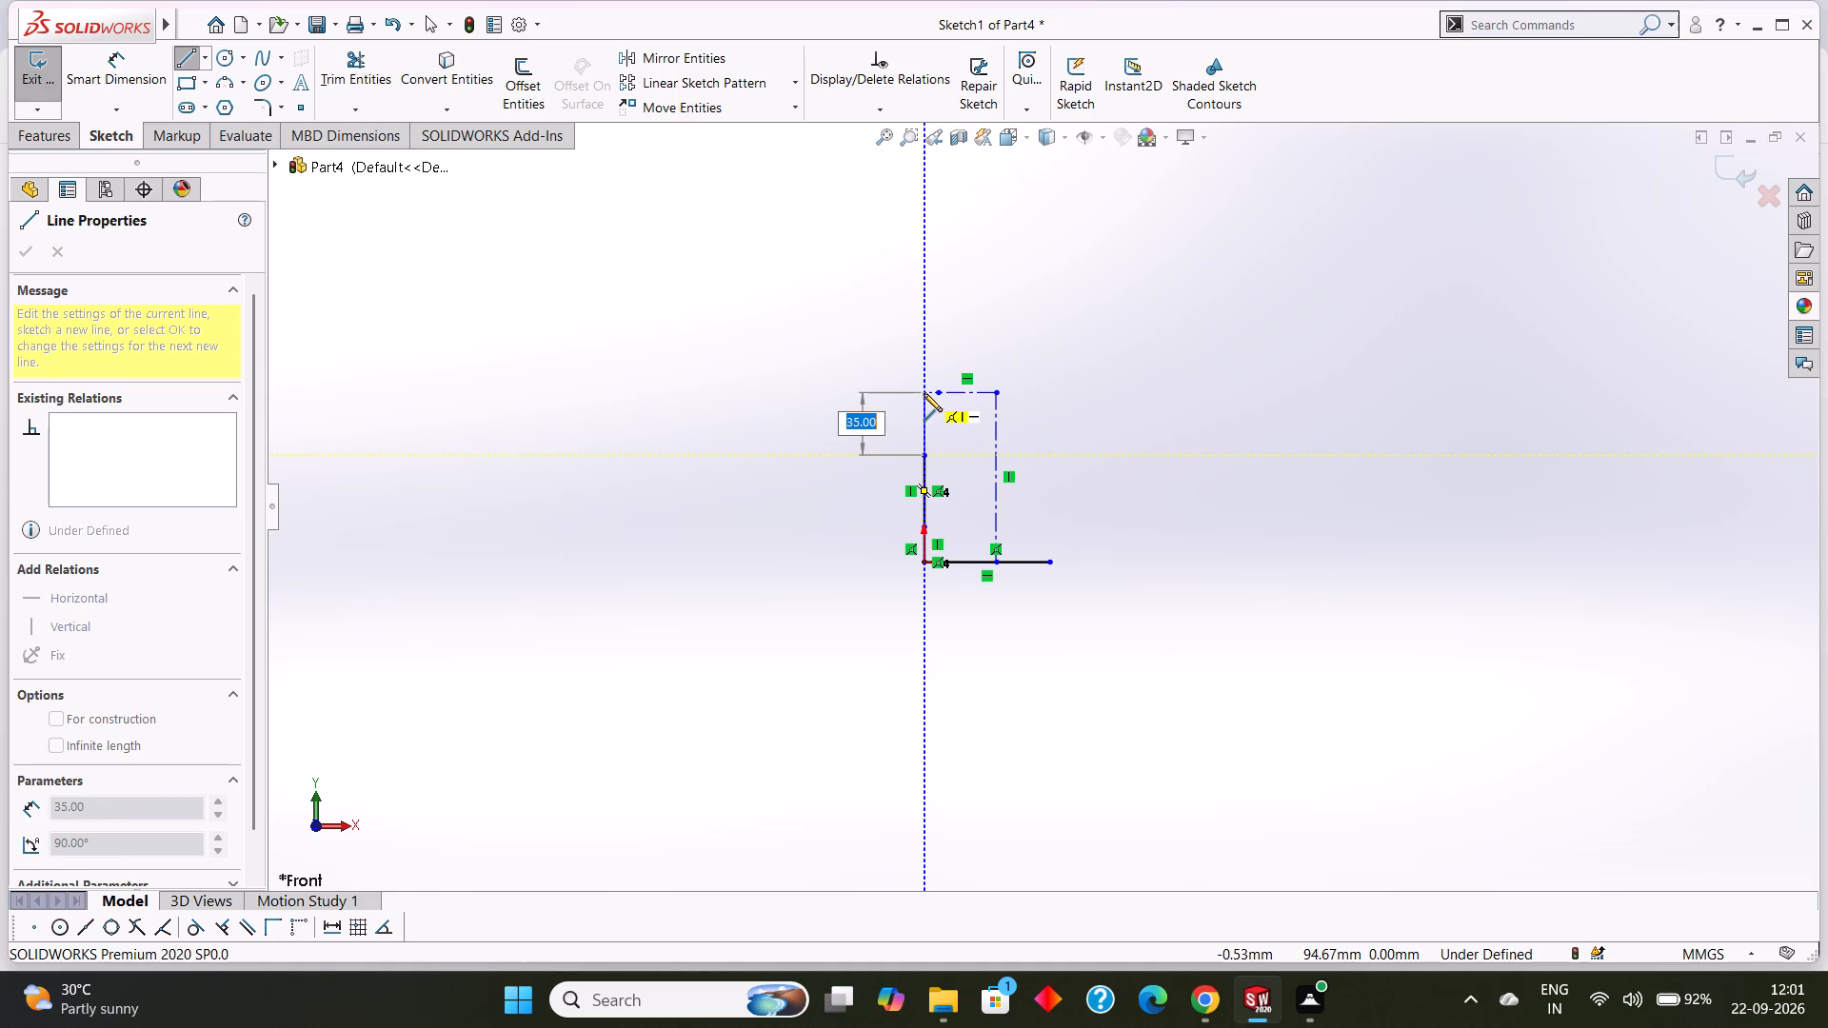
type("40")
key("Return")
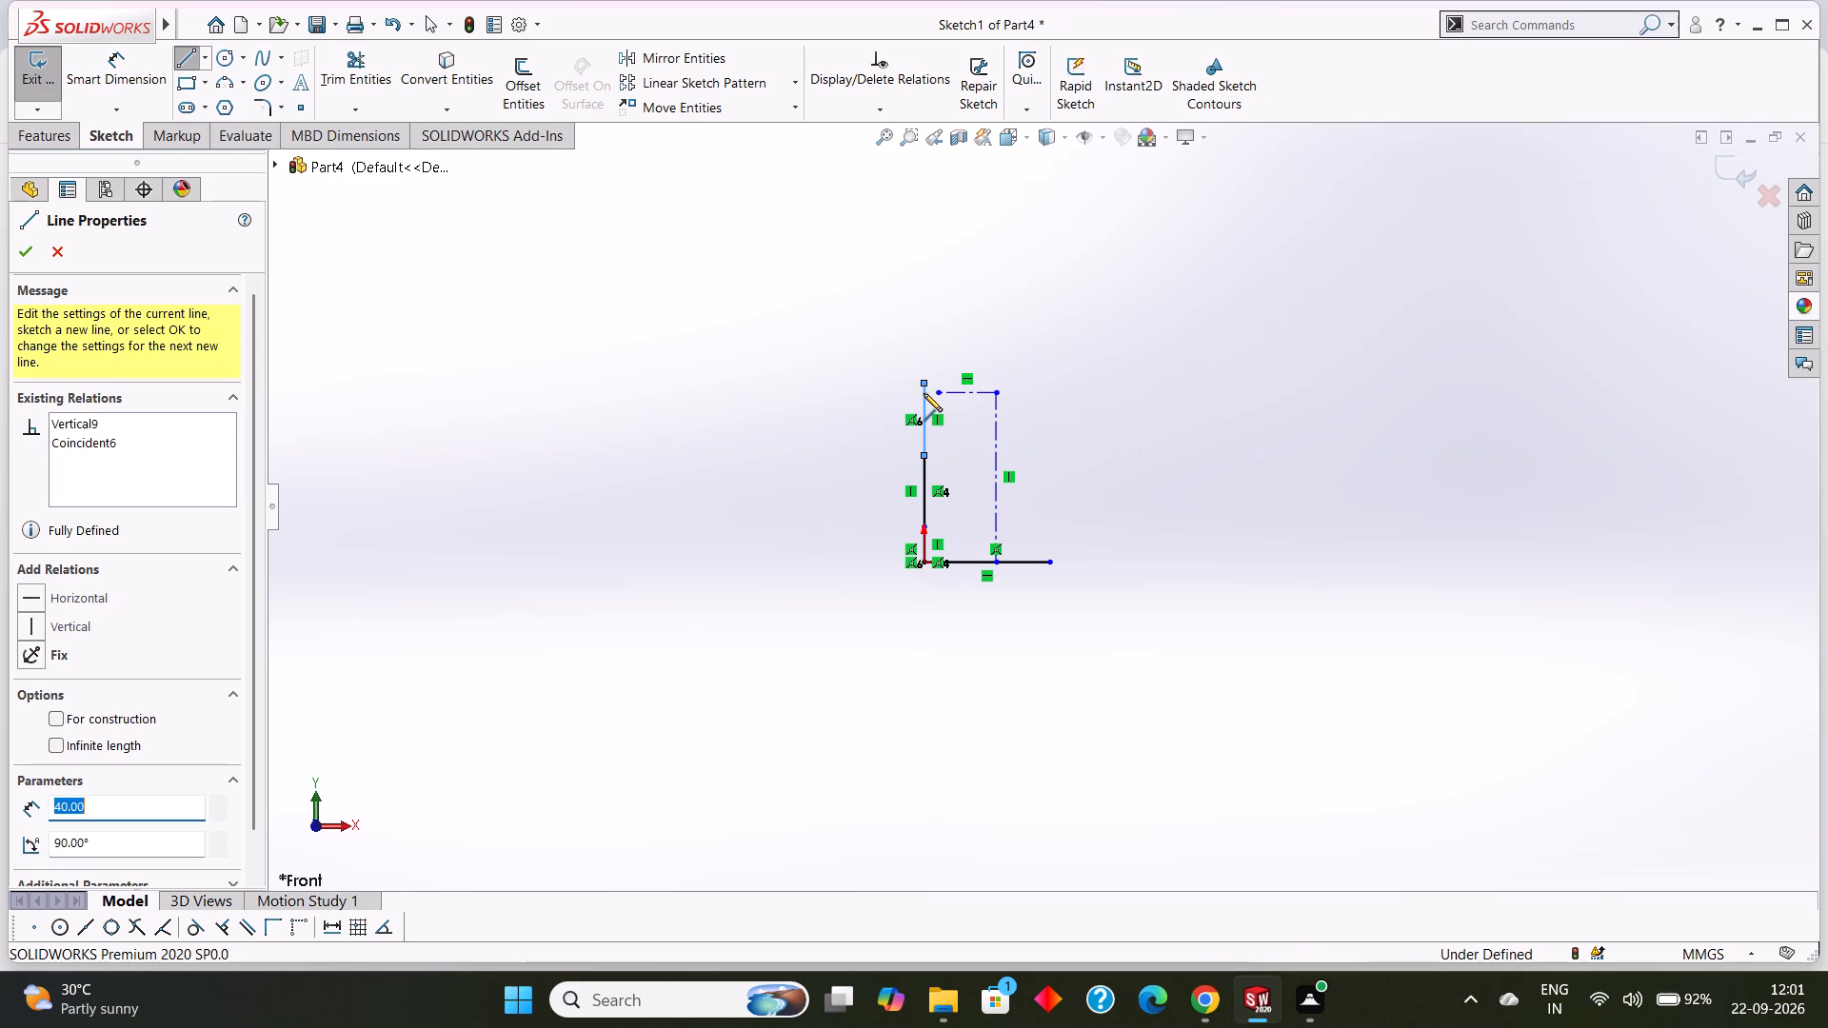
right_click(1006, 353)
left_click(1084, 365)
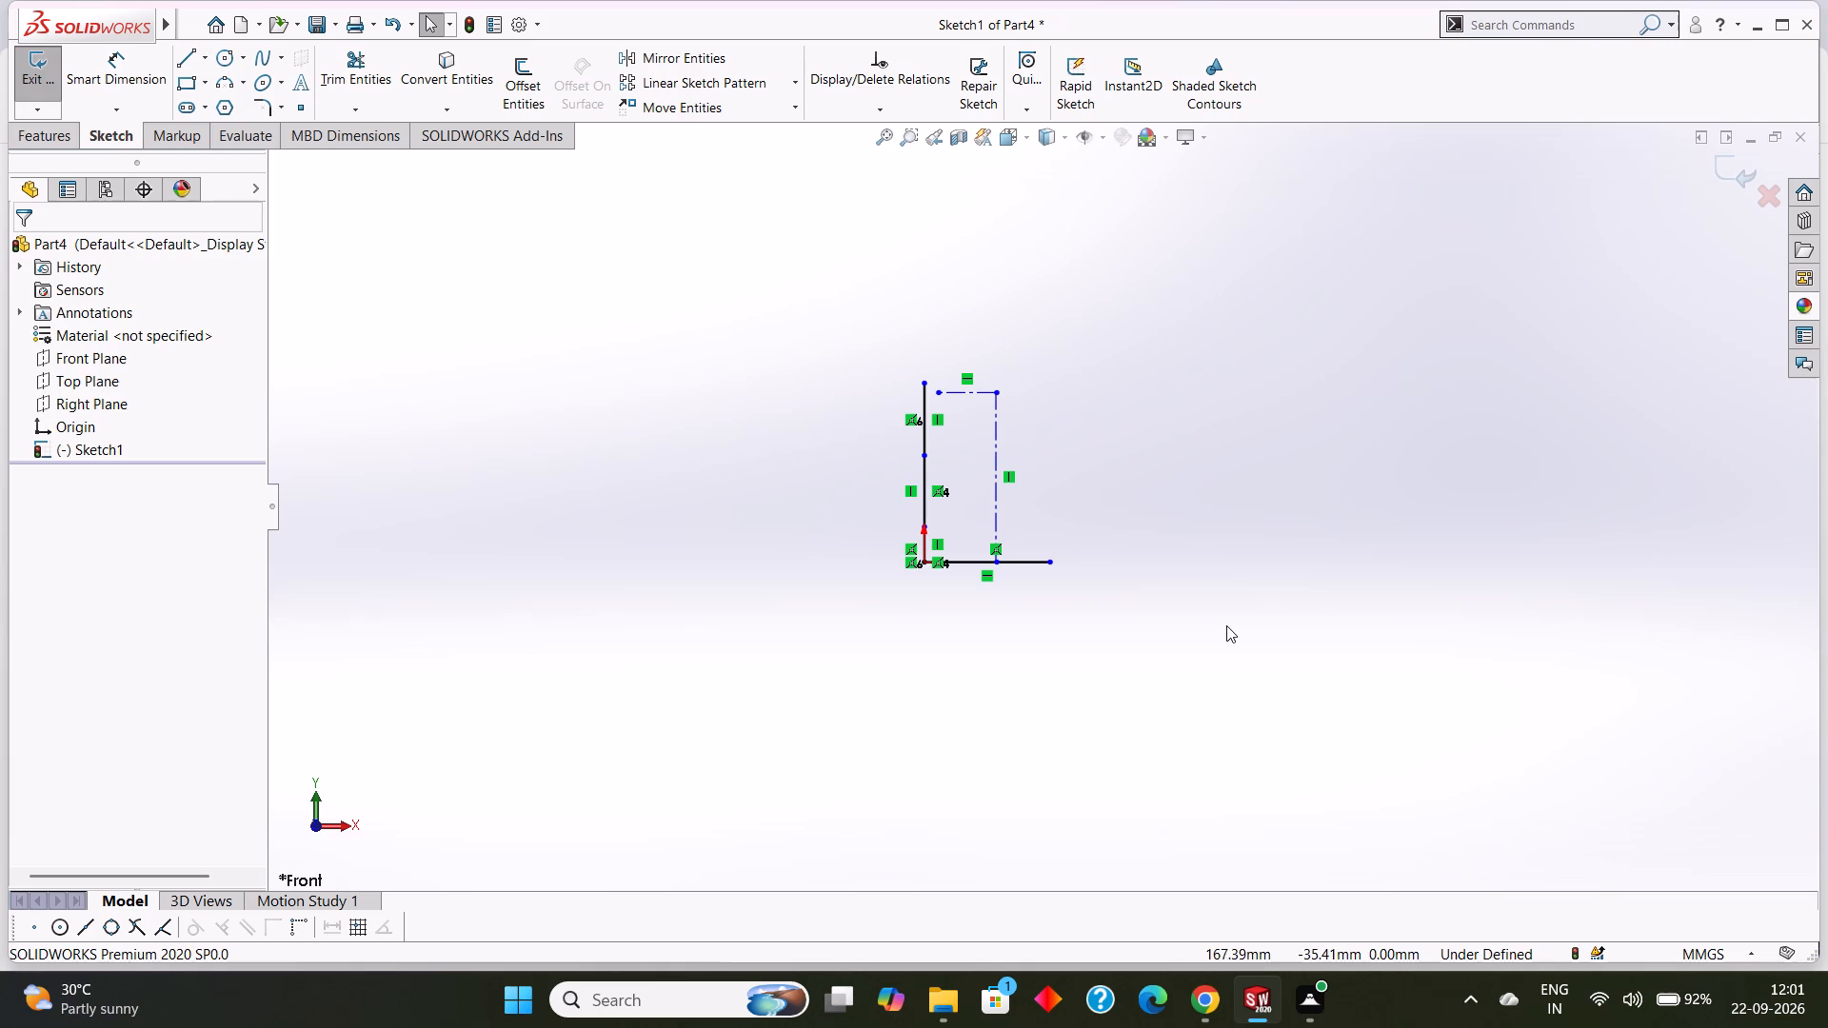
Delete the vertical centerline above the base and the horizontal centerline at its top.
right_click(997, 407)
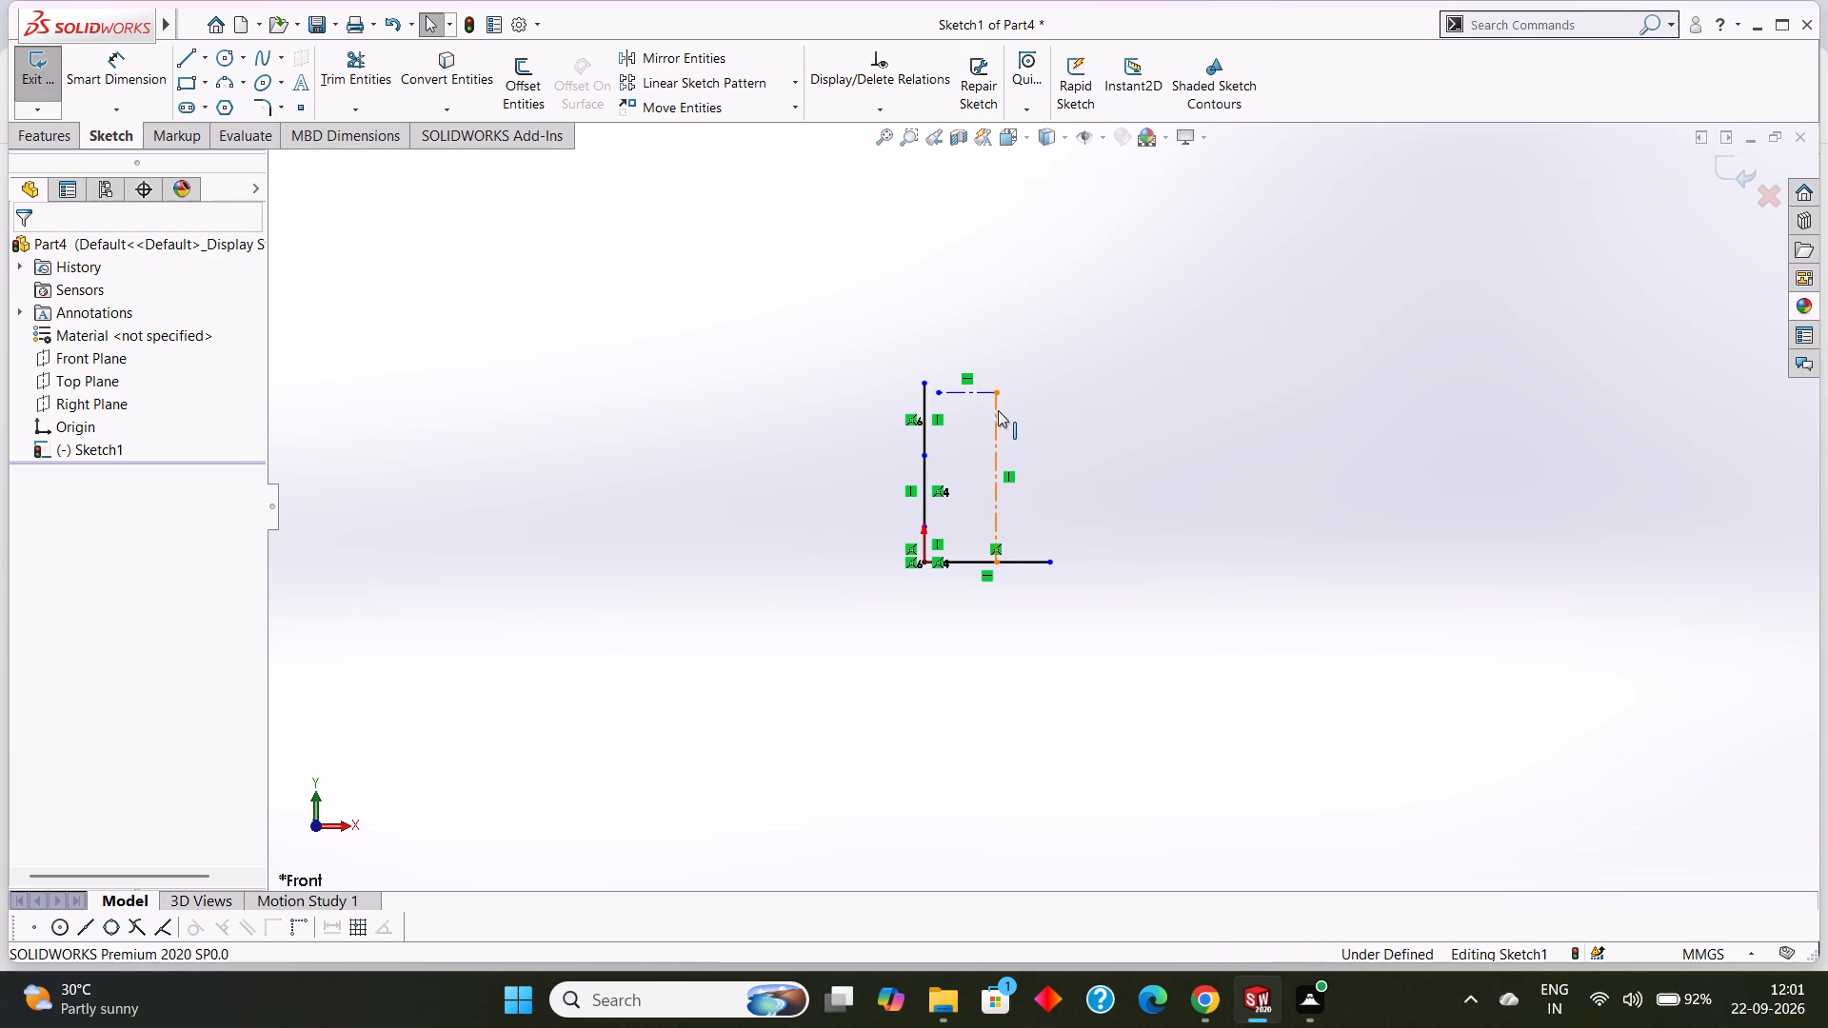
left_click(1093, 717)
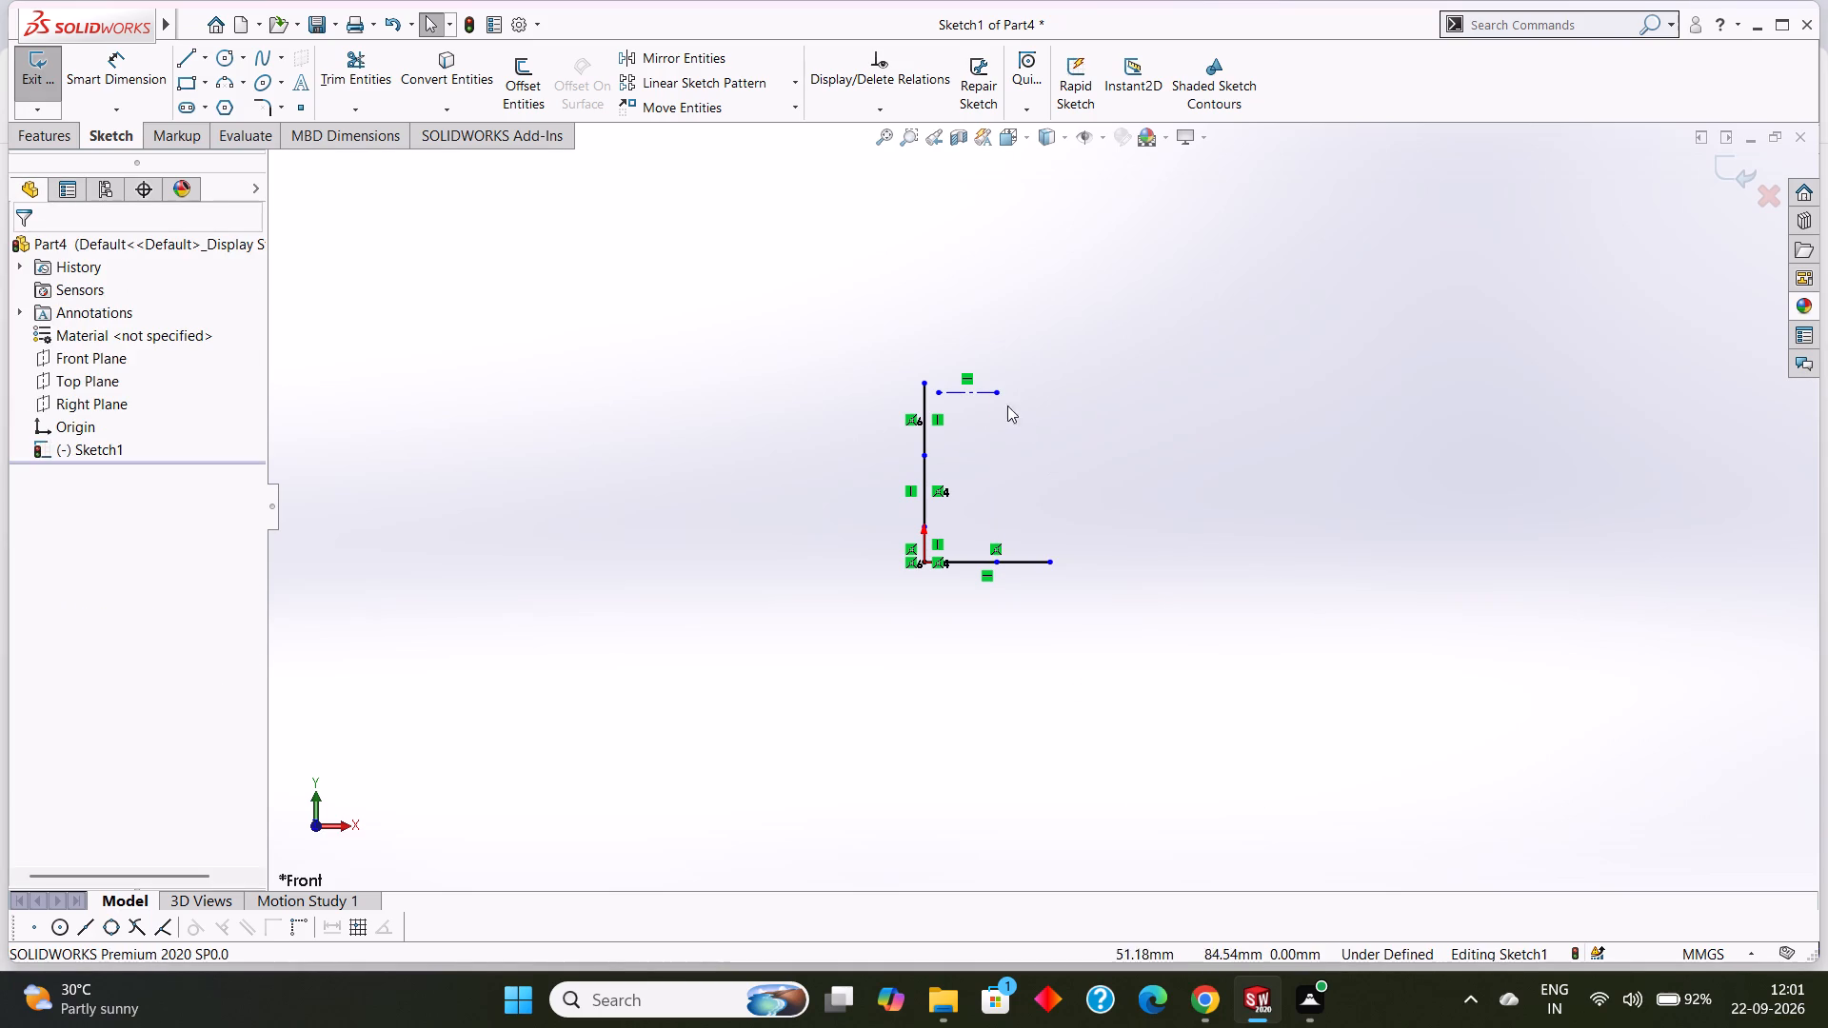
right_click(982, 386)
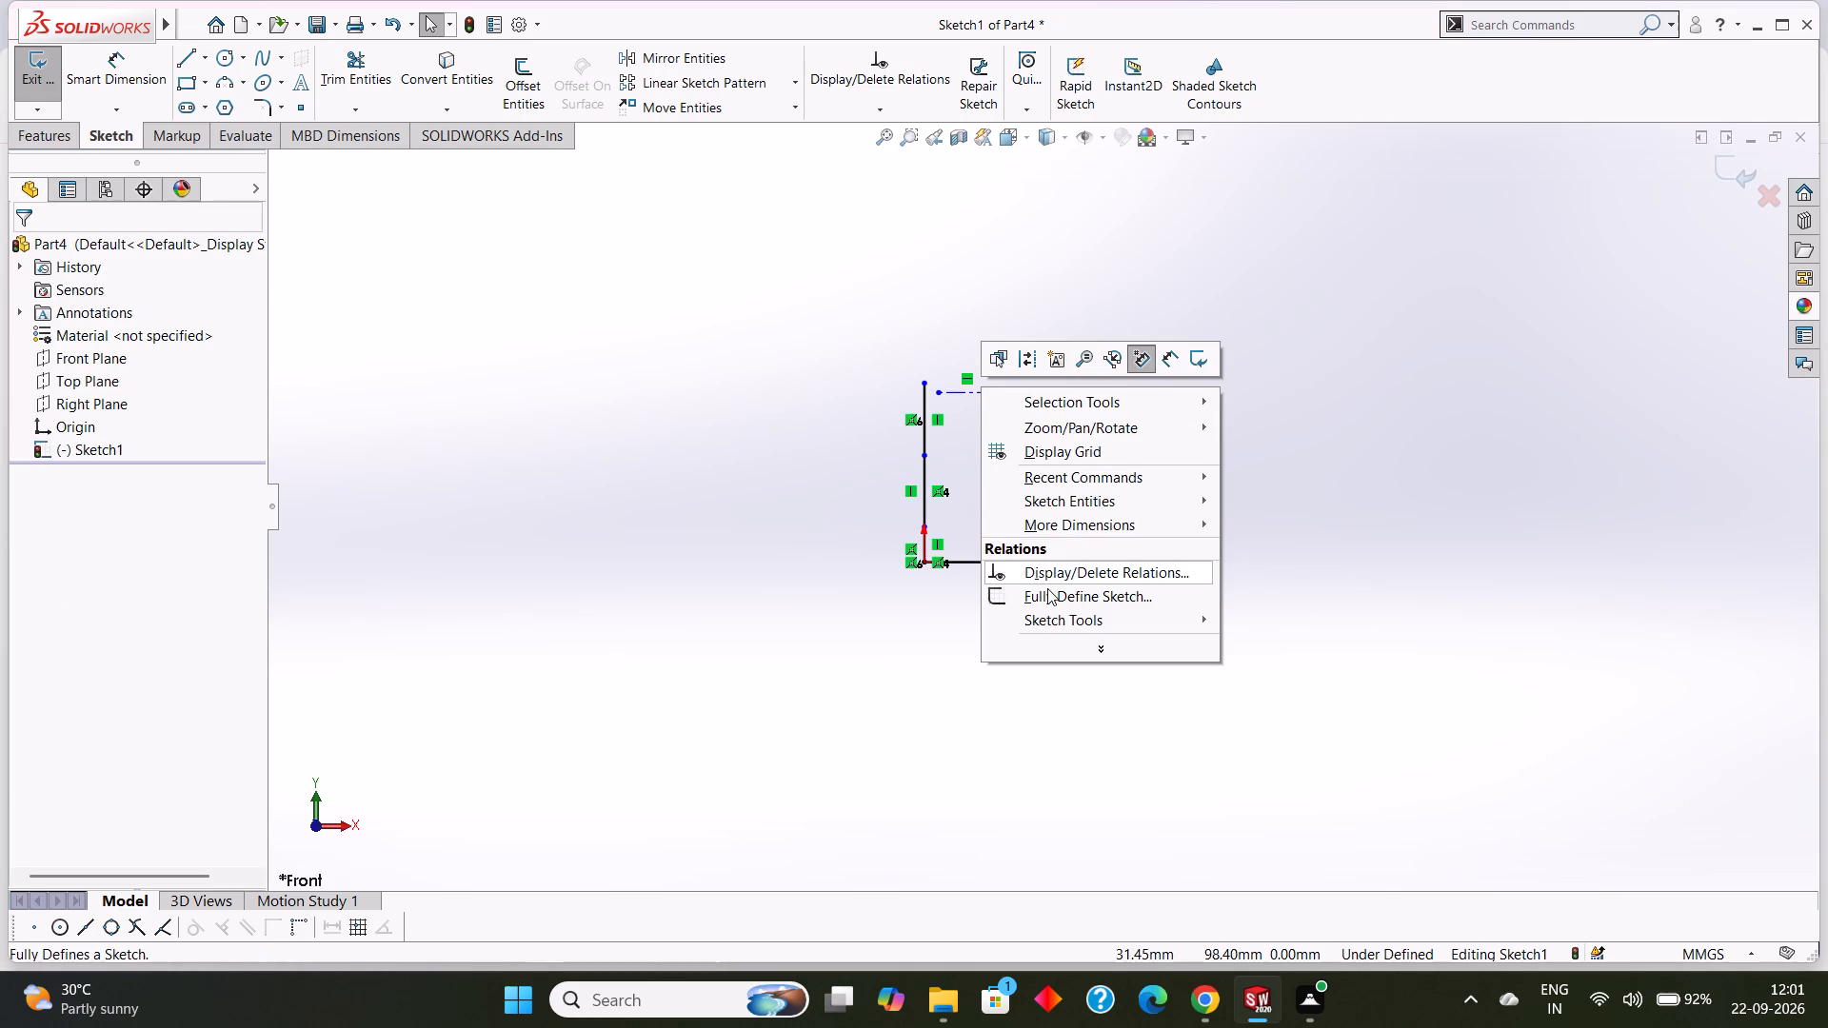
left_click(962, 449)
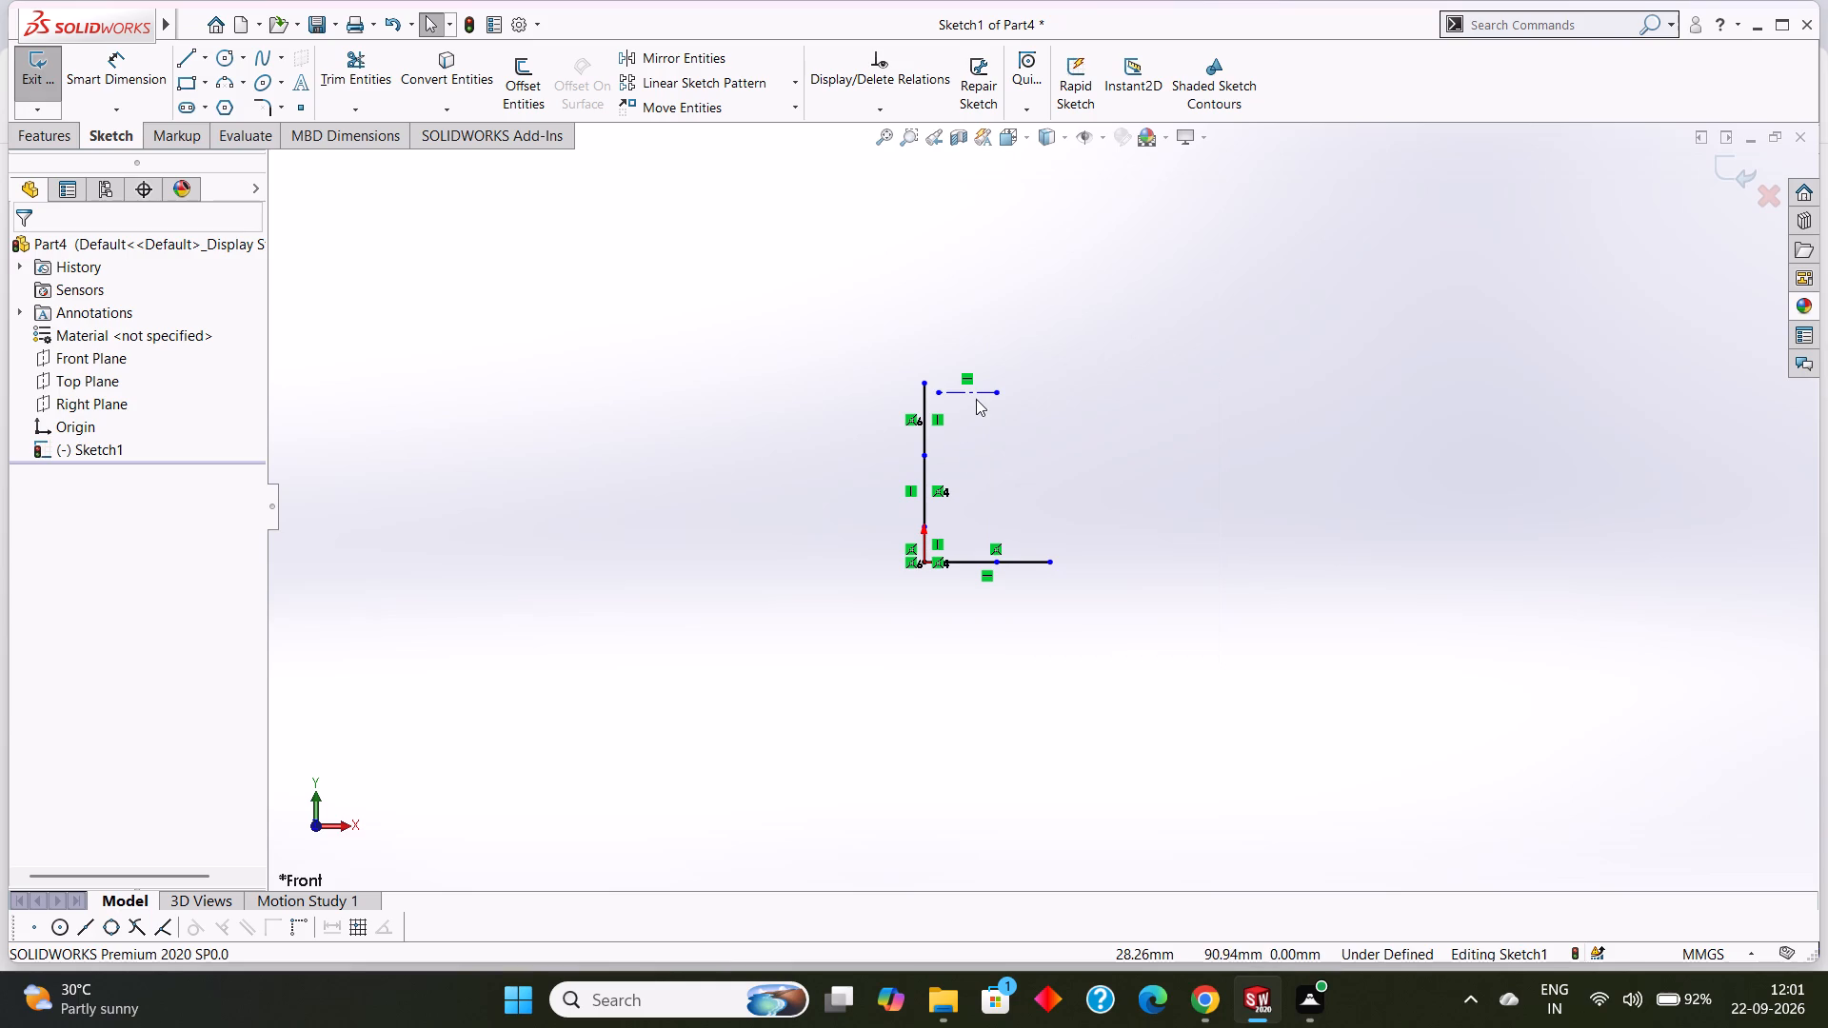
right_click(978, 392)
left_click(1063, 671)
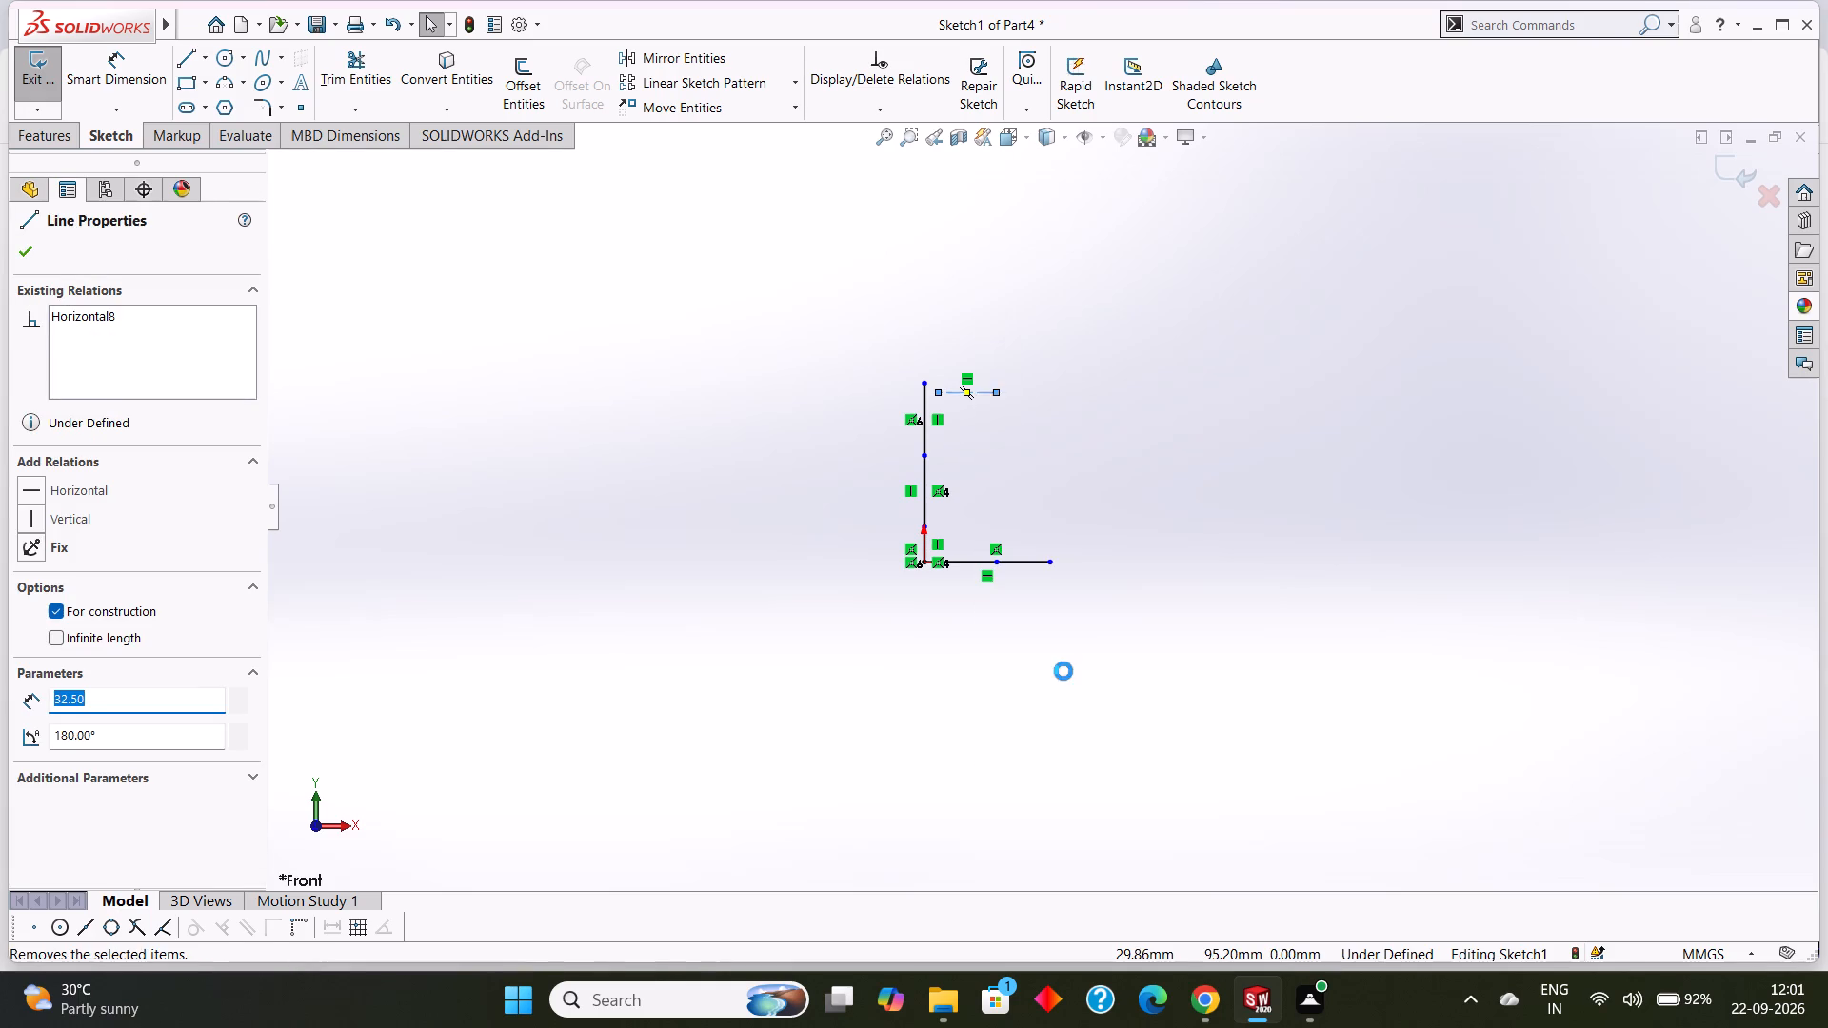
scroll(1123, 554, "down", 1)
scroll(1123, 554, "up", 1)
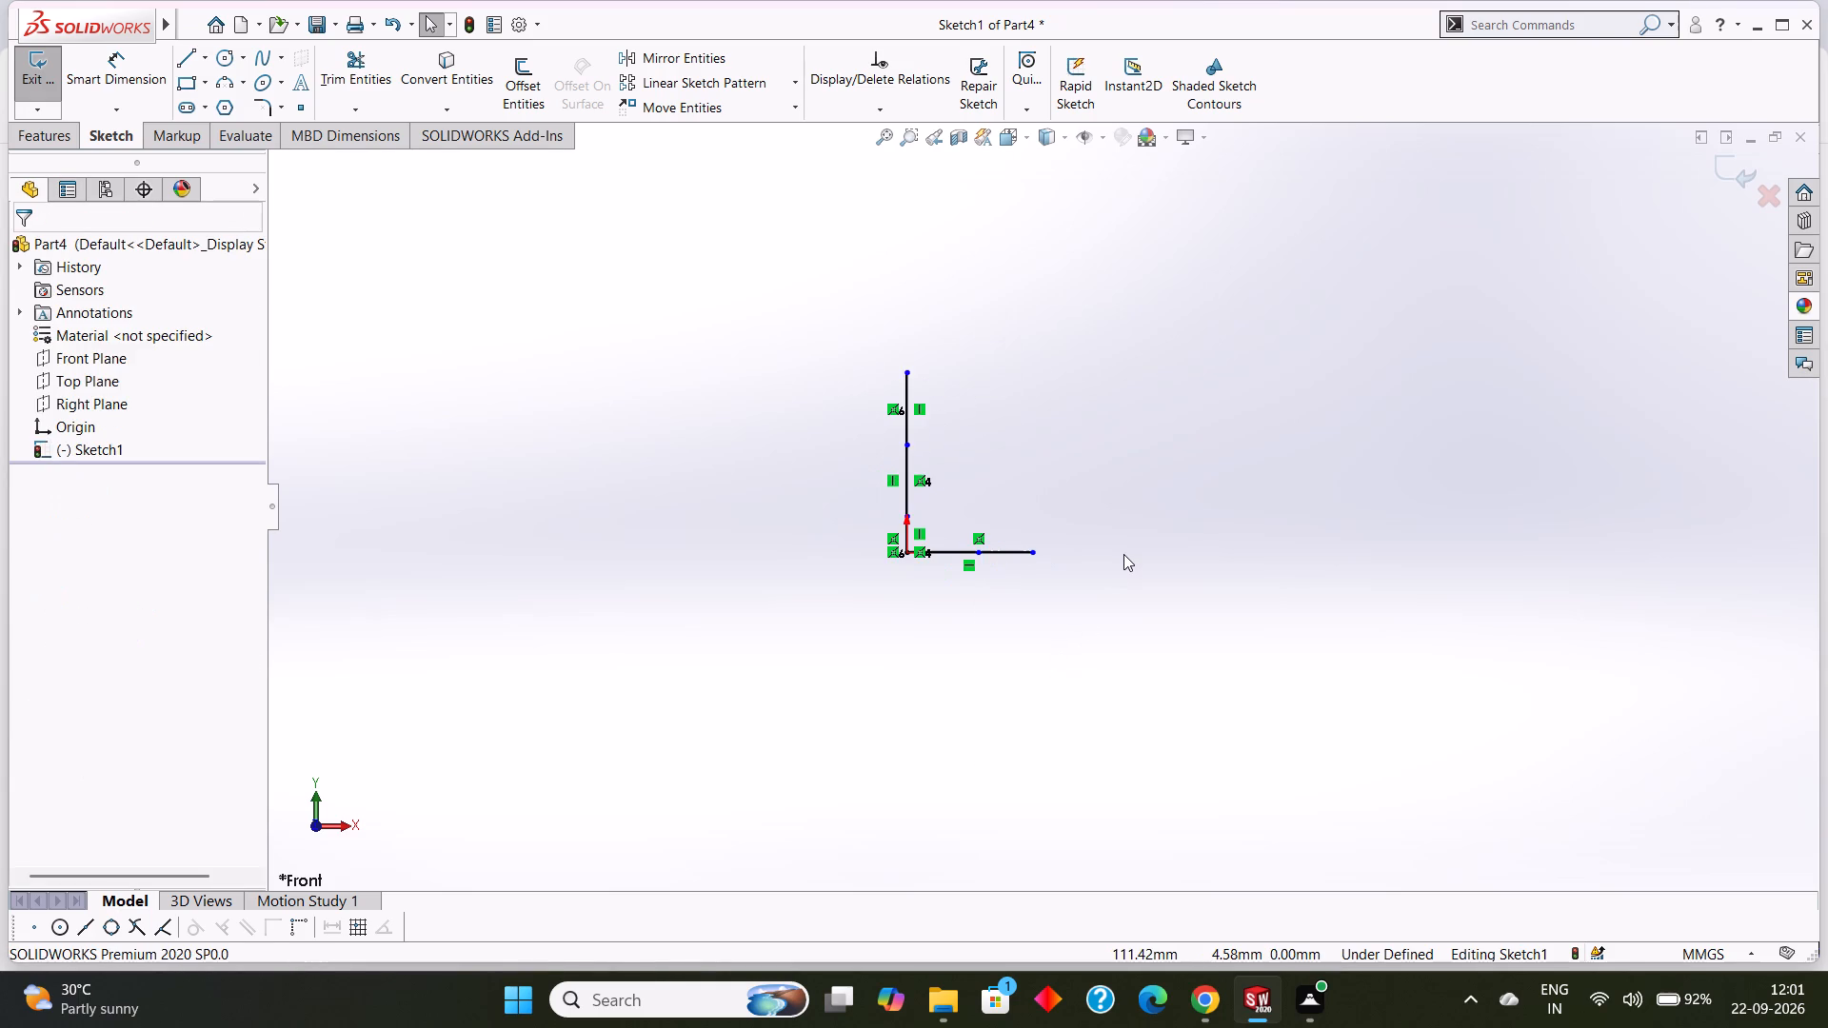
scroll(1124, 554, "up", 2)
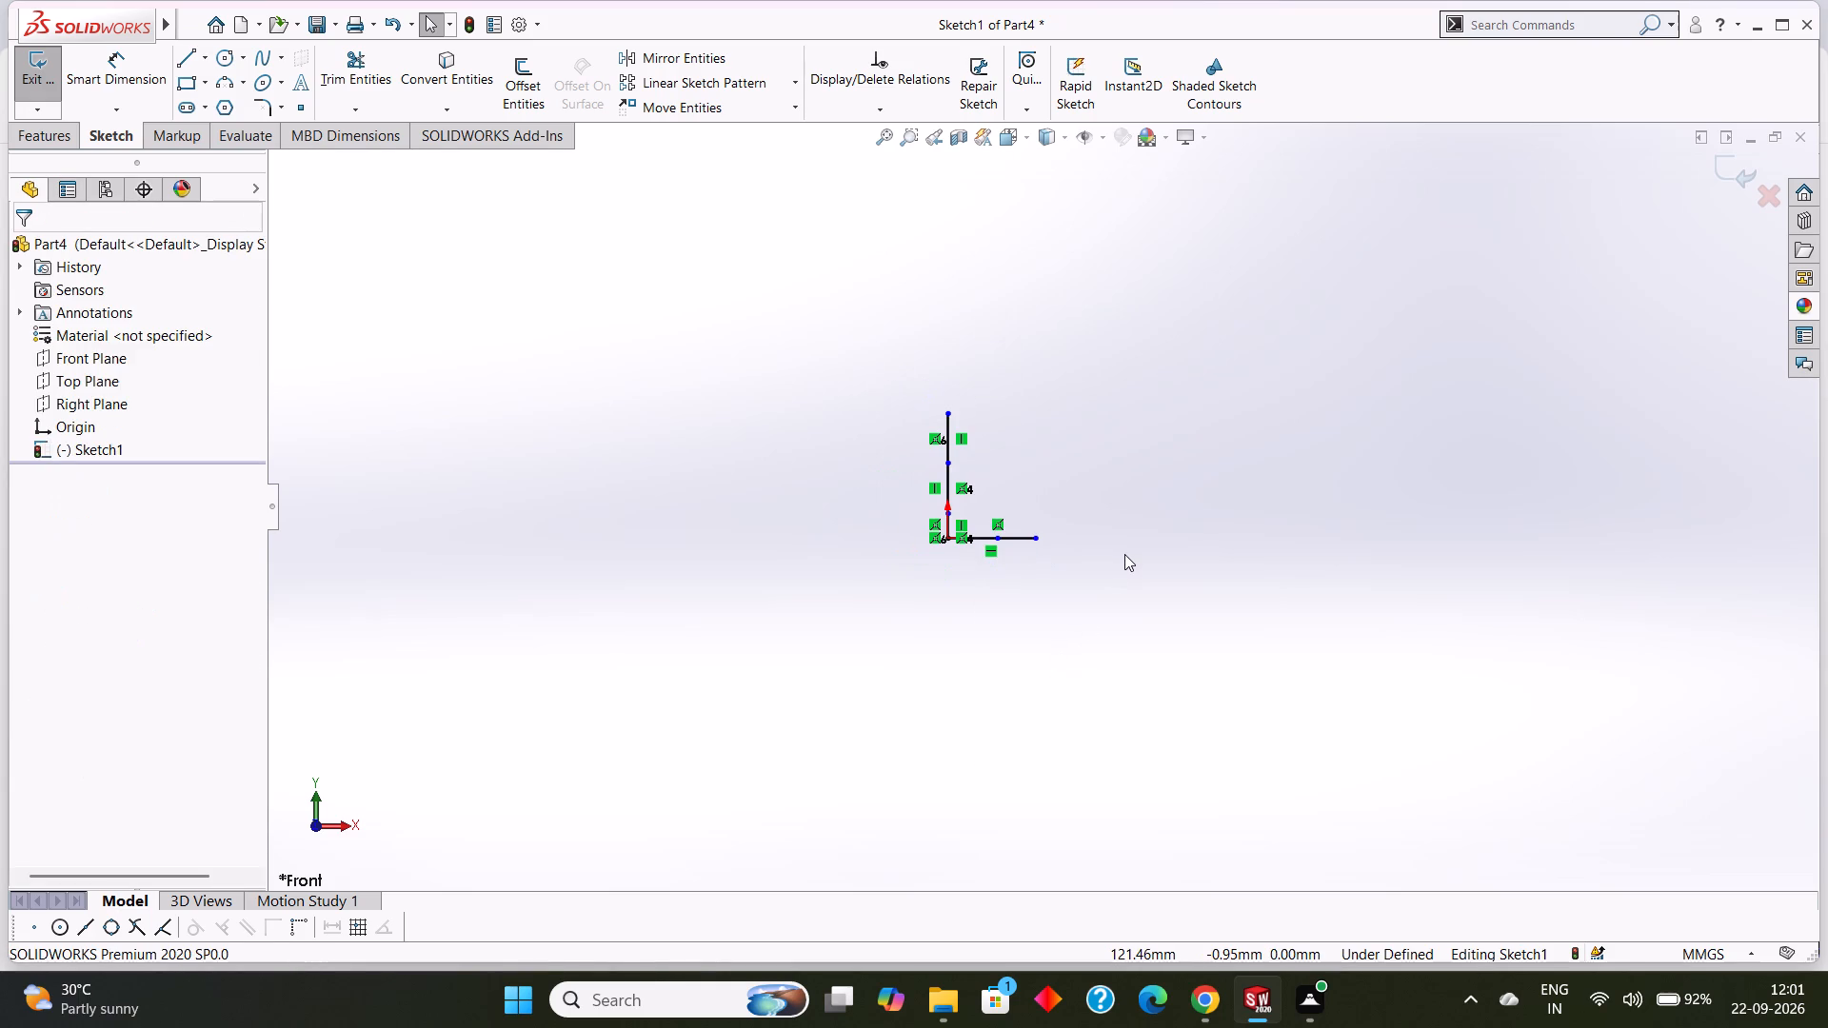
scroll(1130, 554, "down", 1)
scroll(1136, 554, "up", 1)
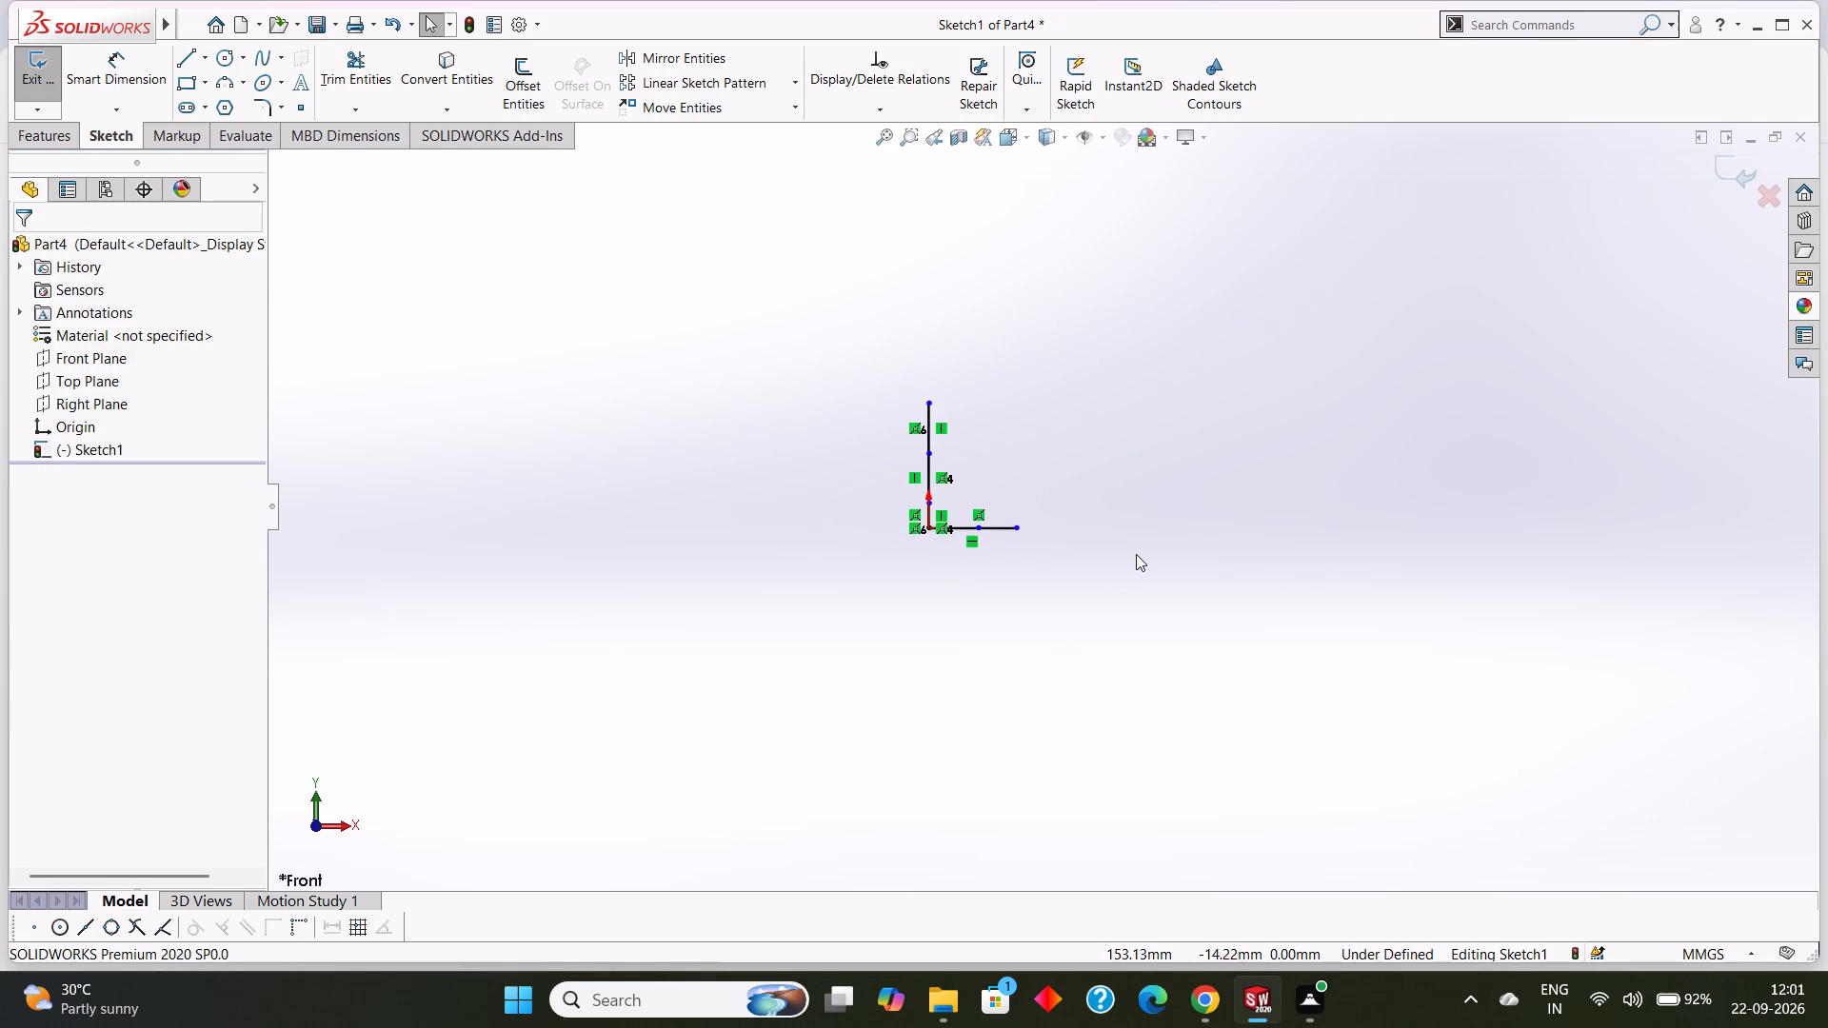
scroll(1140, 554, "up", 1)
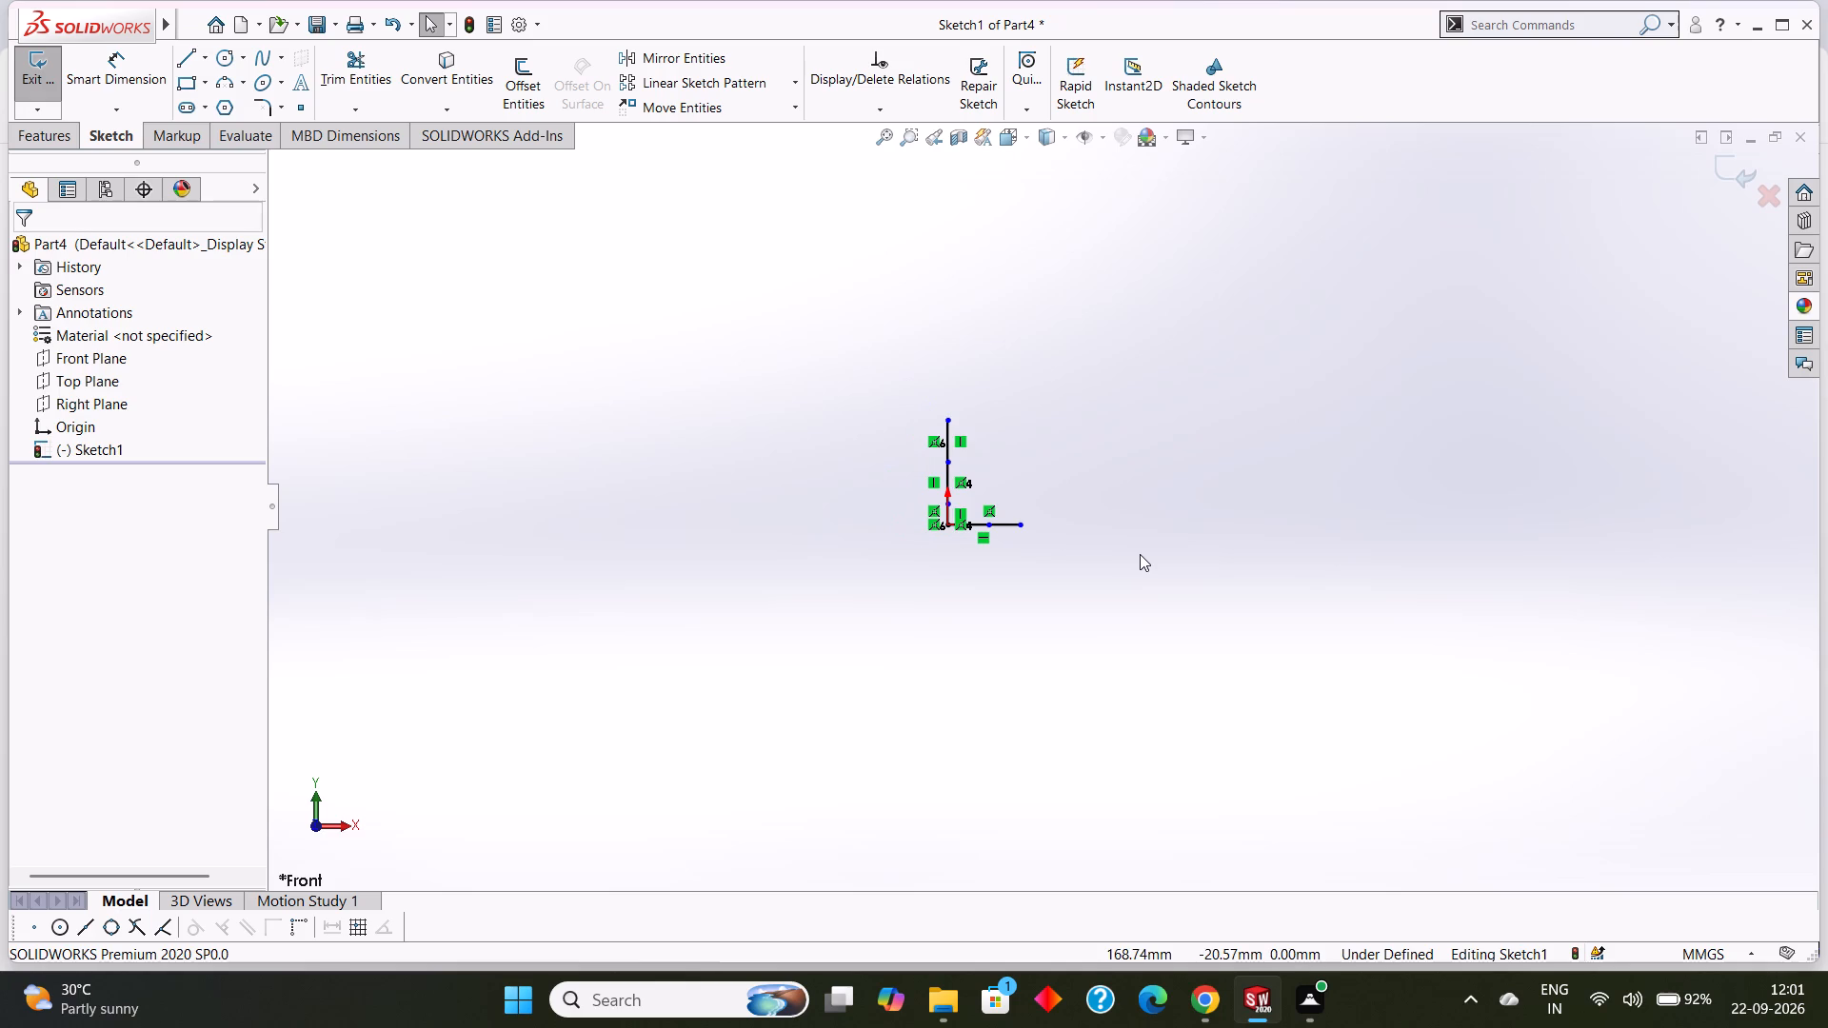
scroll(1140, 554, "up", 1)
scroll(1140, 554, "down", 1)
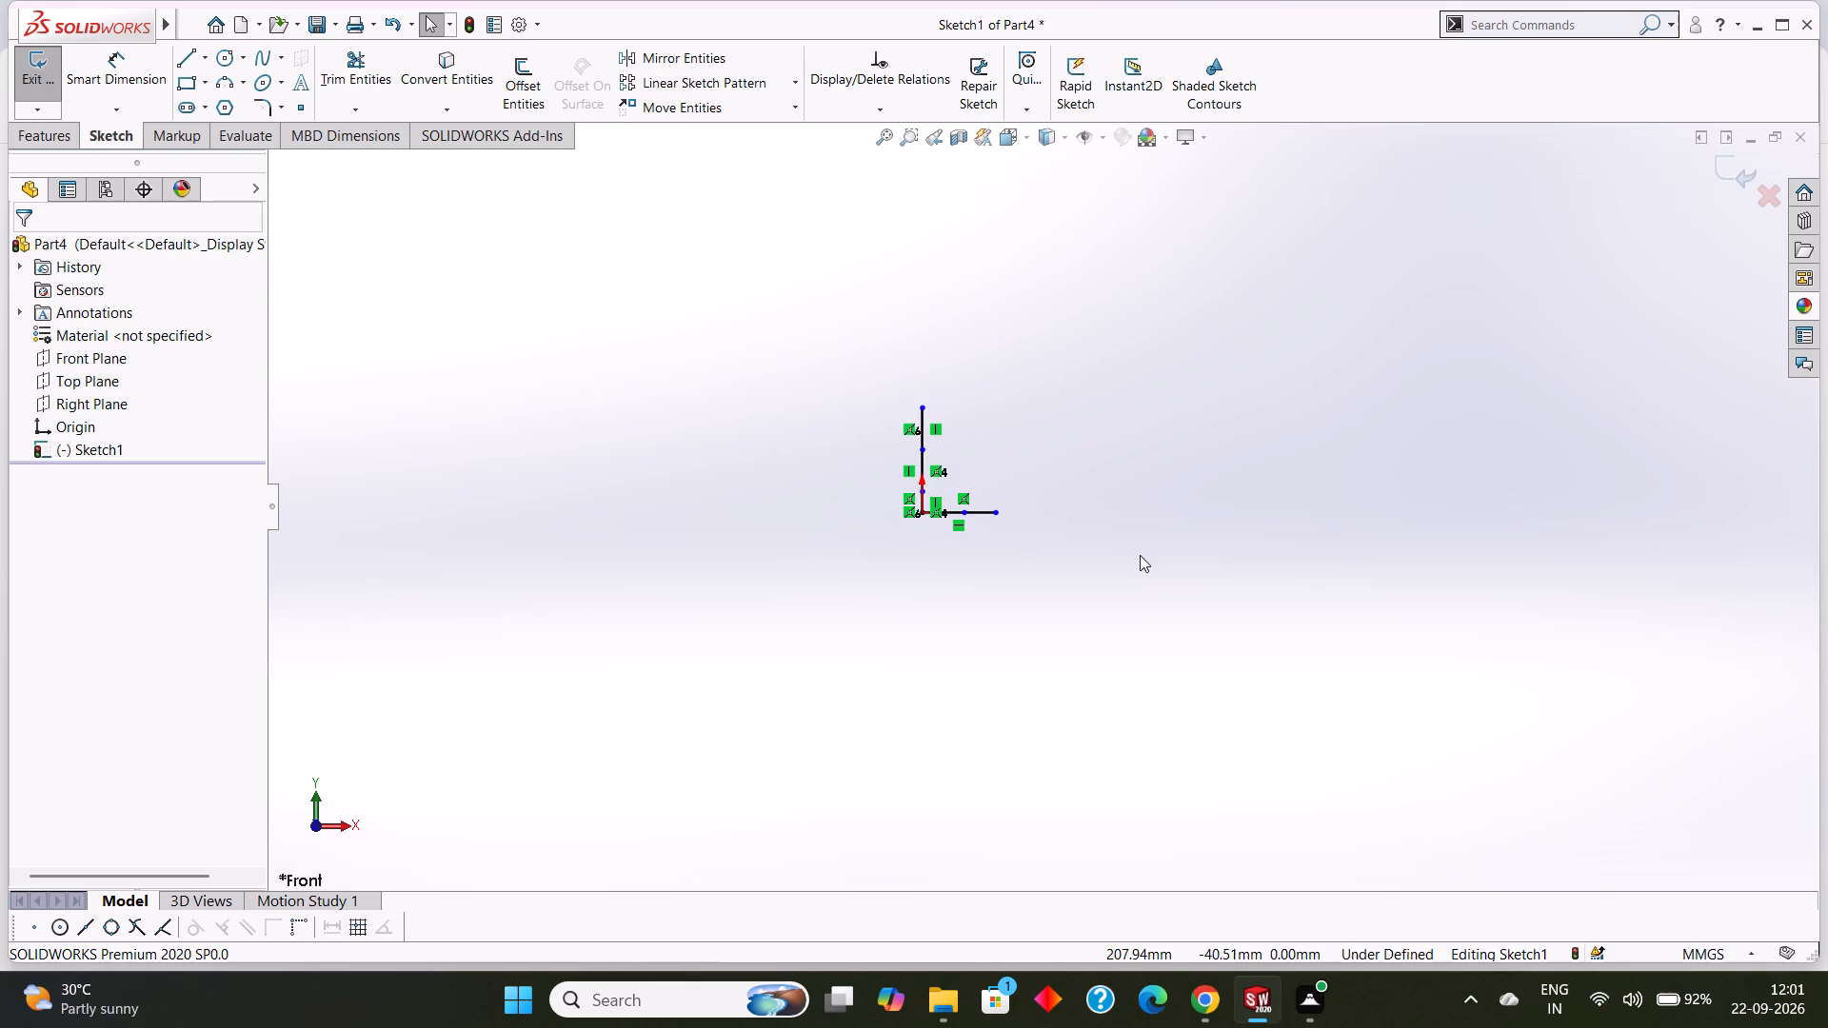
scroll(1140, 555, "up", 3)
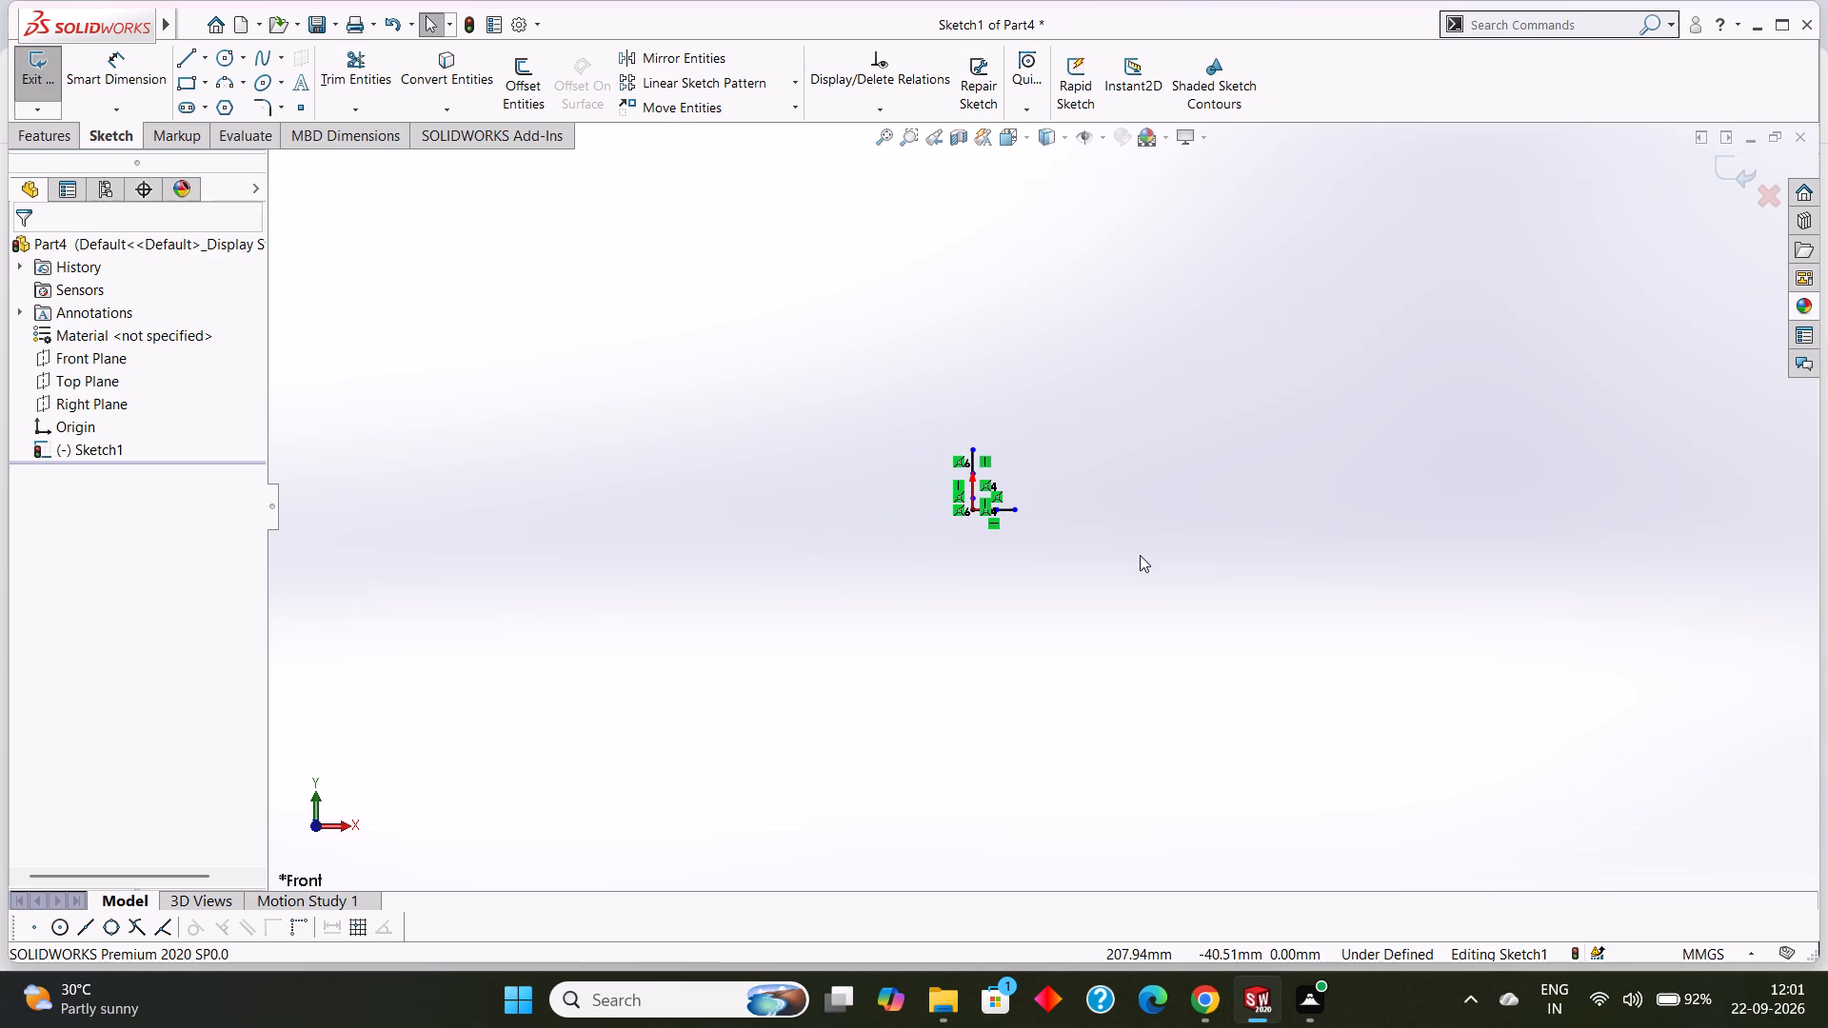
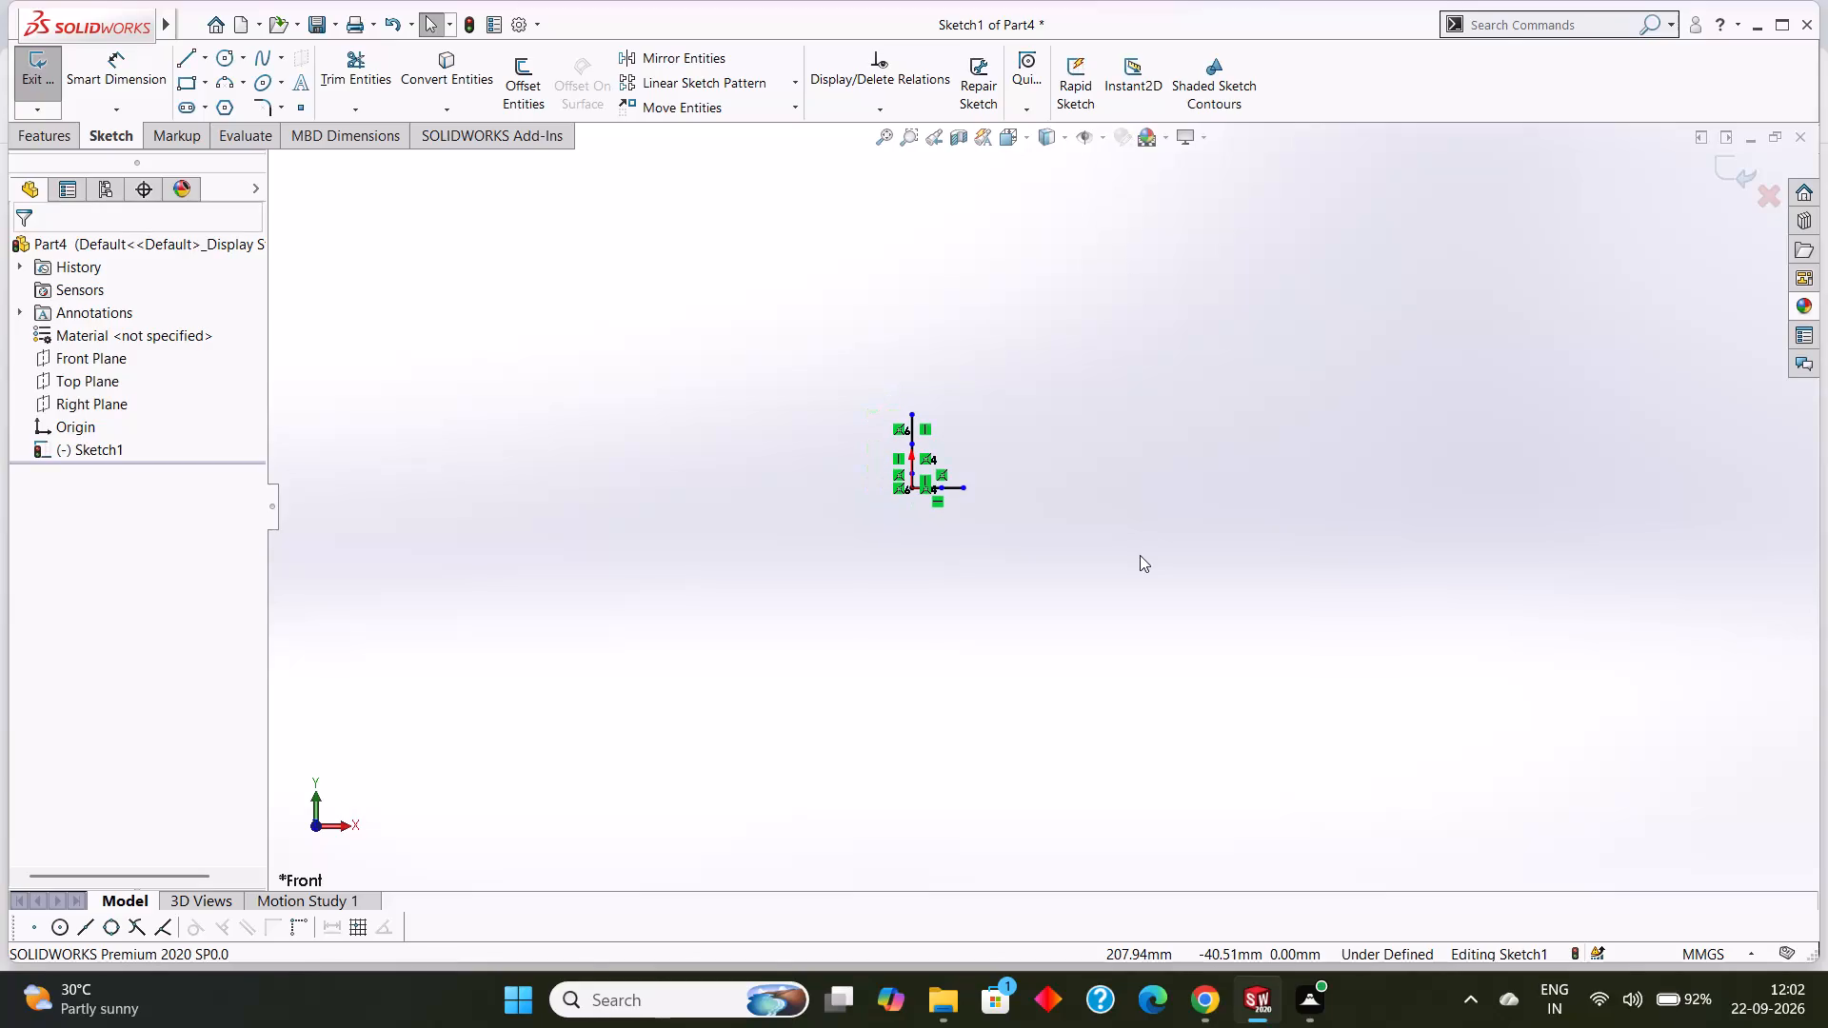
Undo the deletion of the two centerlines and the drawing of the 40 mm vertical line extension.
scroll(1141, 556, "up", 1)
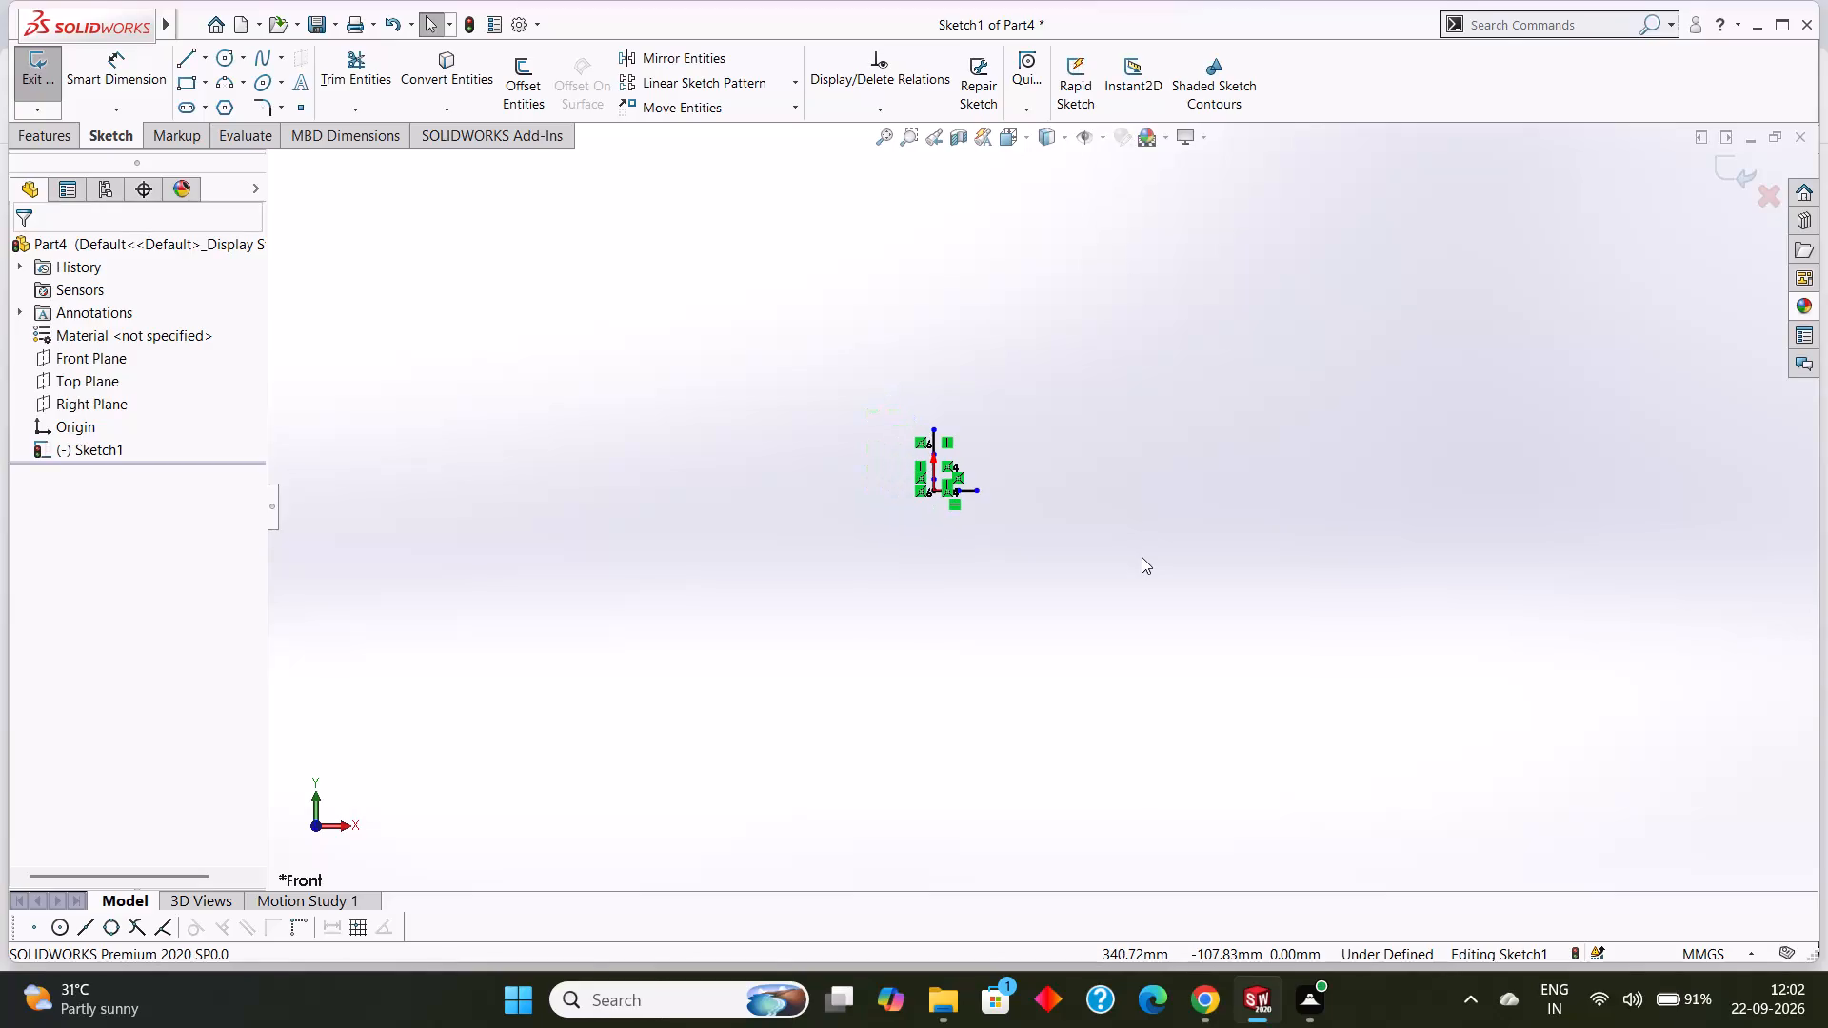
scroll(923, 444, "down", 4)
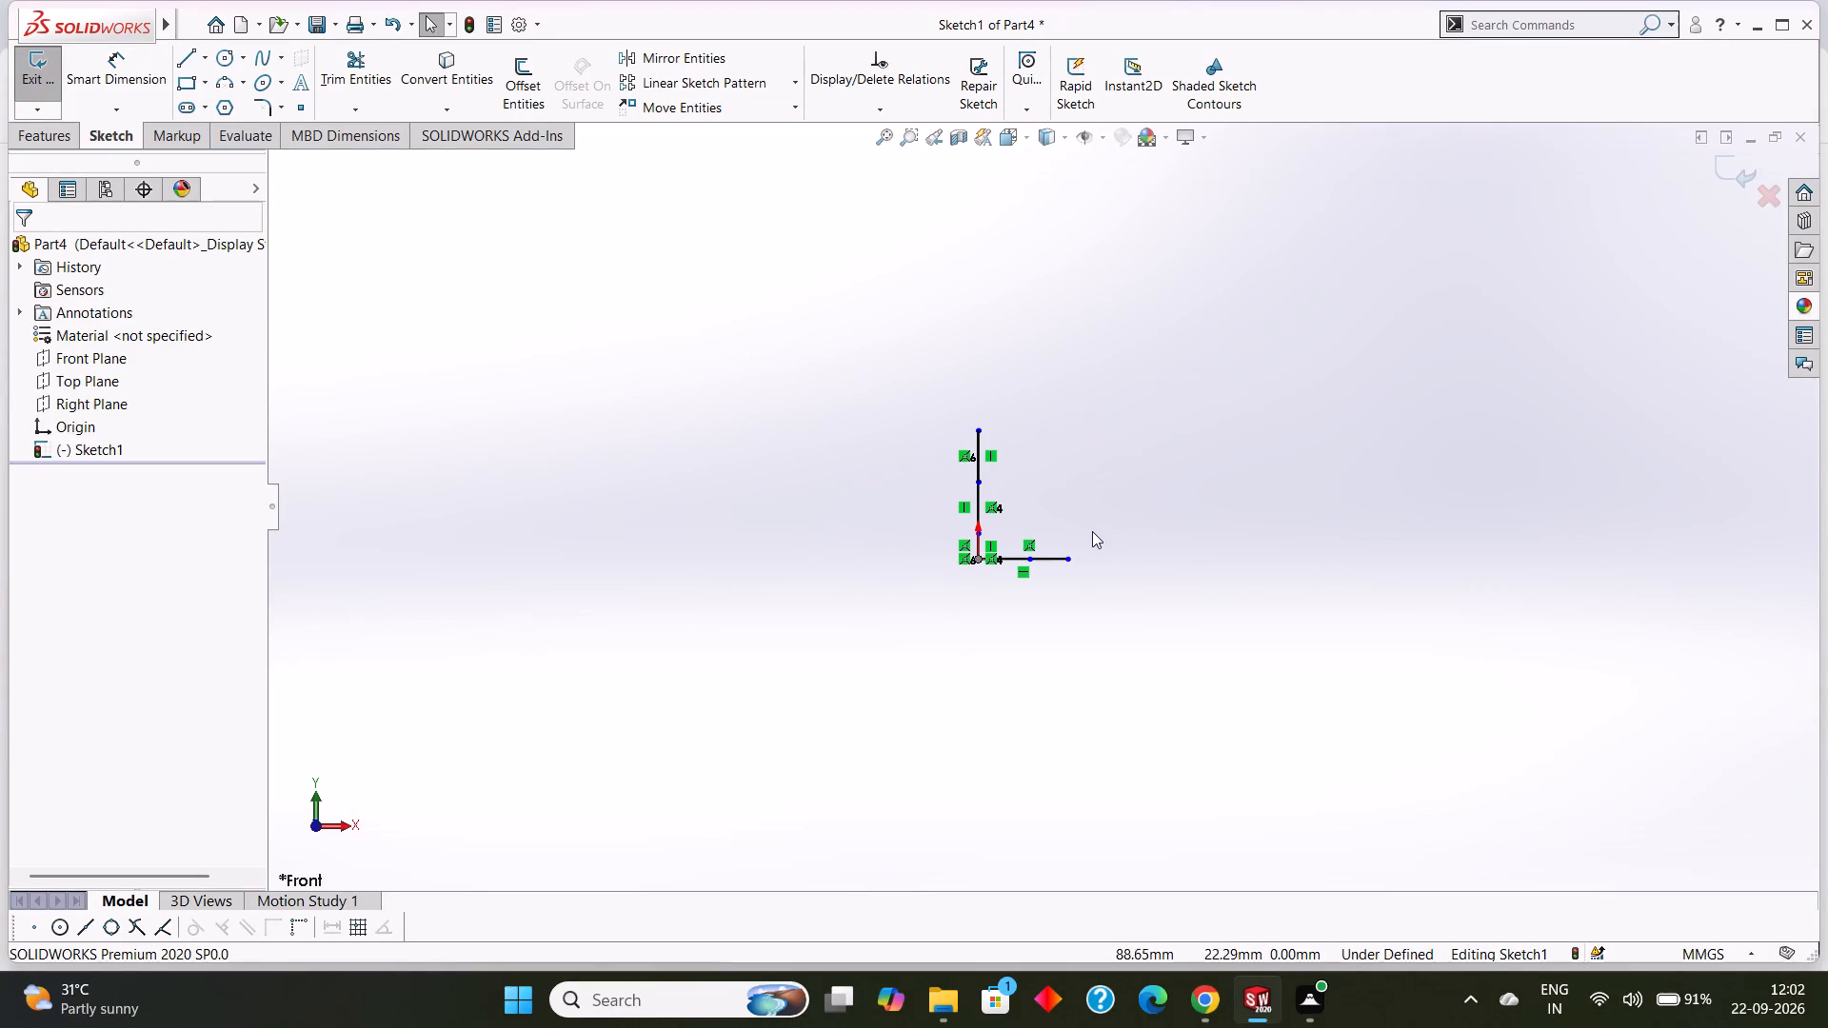
key("ctrl+z")
key("ctrl+z")
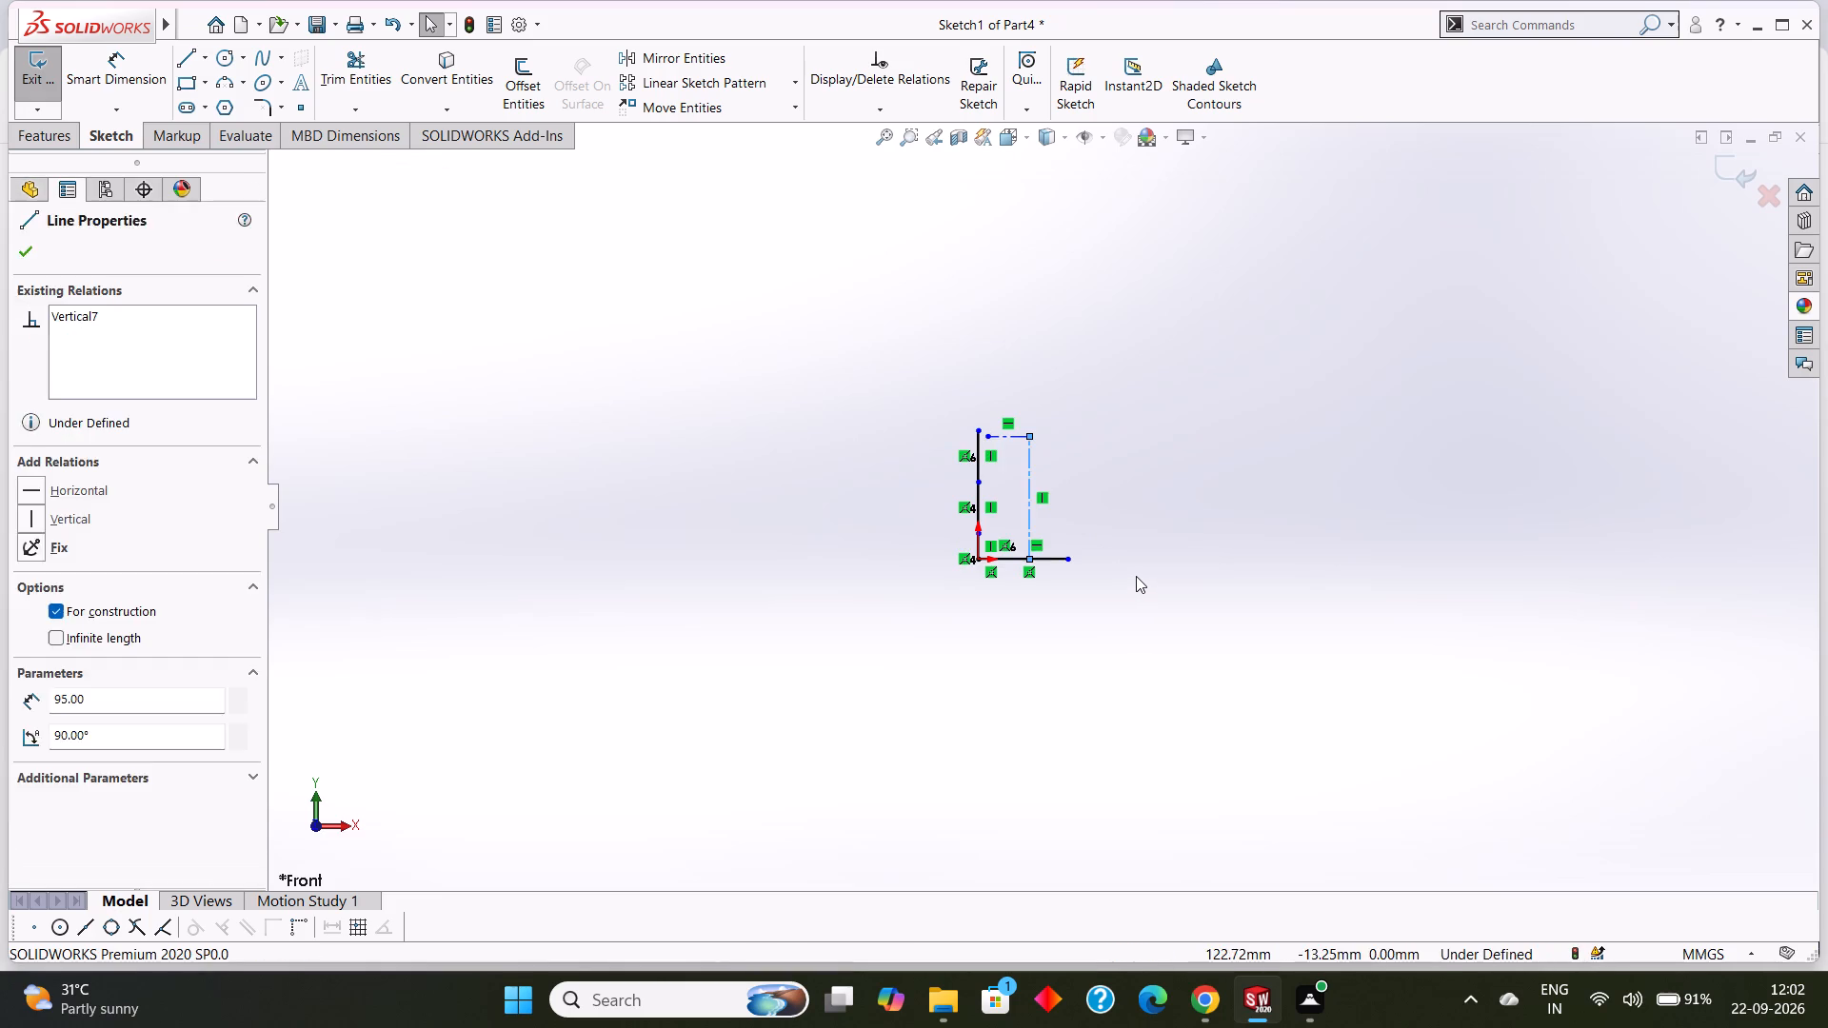
key("ctrl+z")
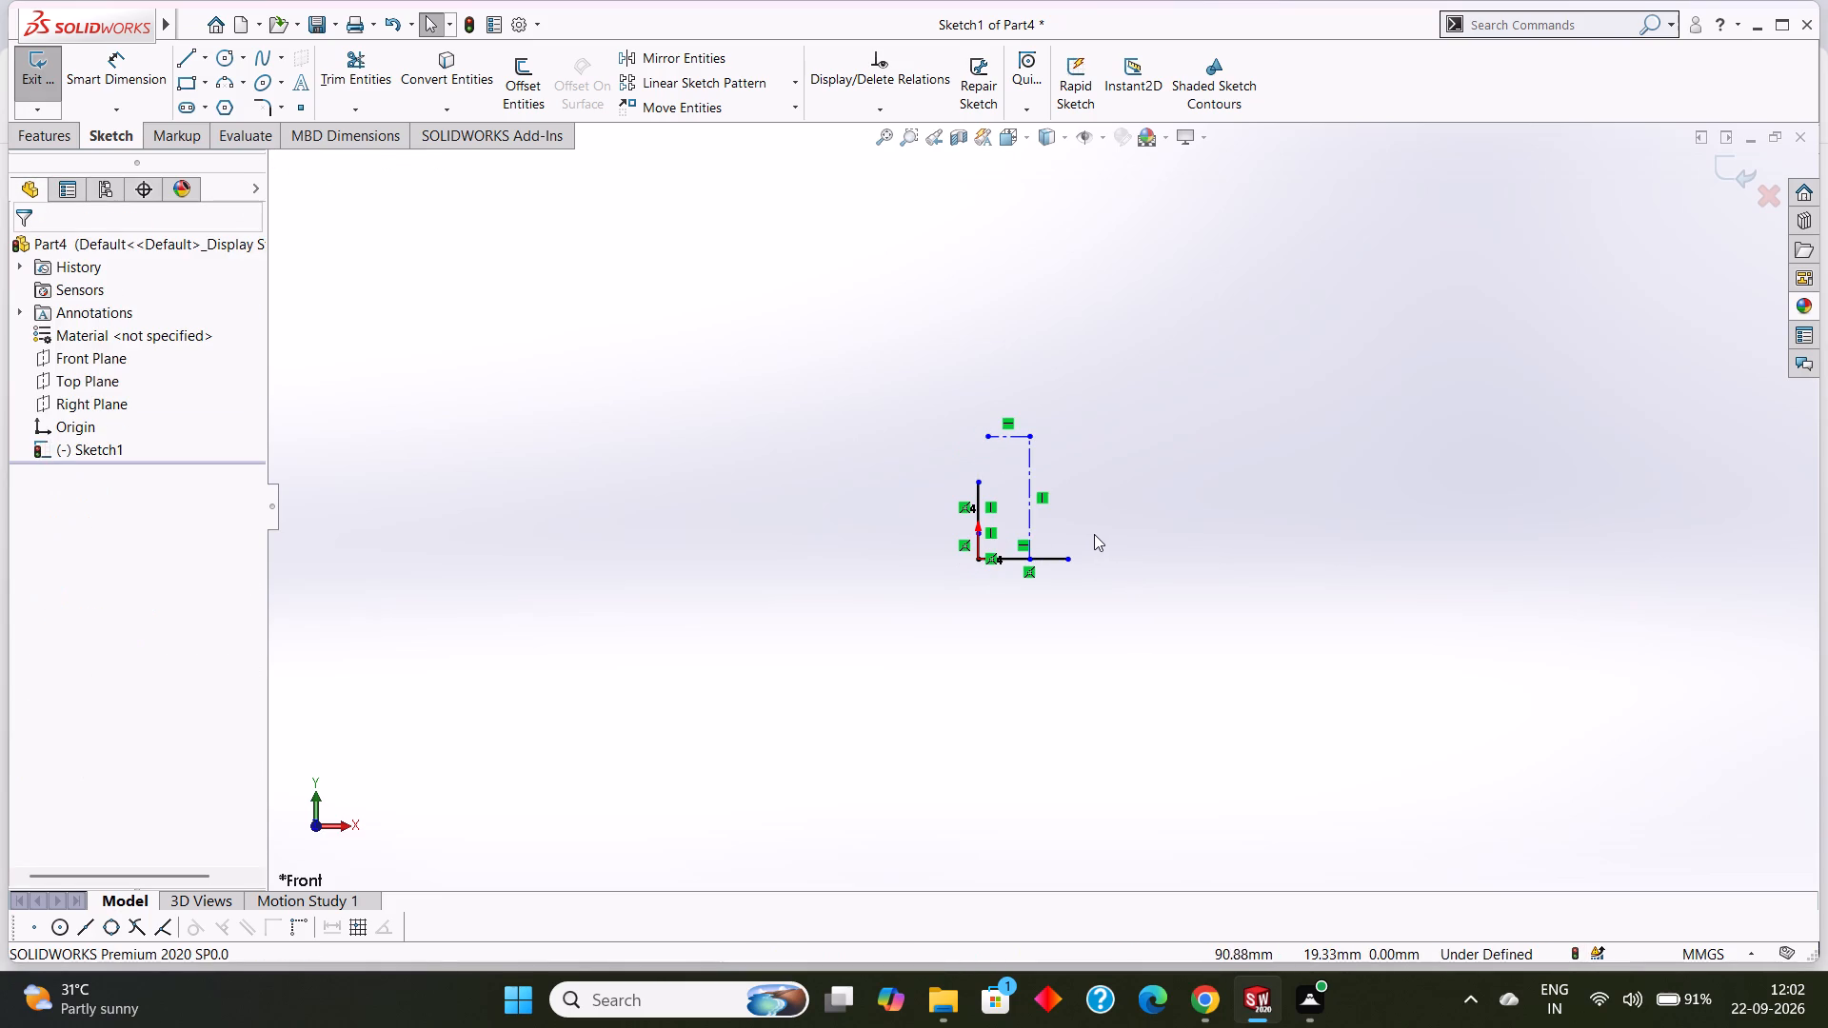
Draw a horizontal centerline about 89 mm long from the top of the solid vertical side across the vertical centerline.
scroll(1092, 558, "down", 1)
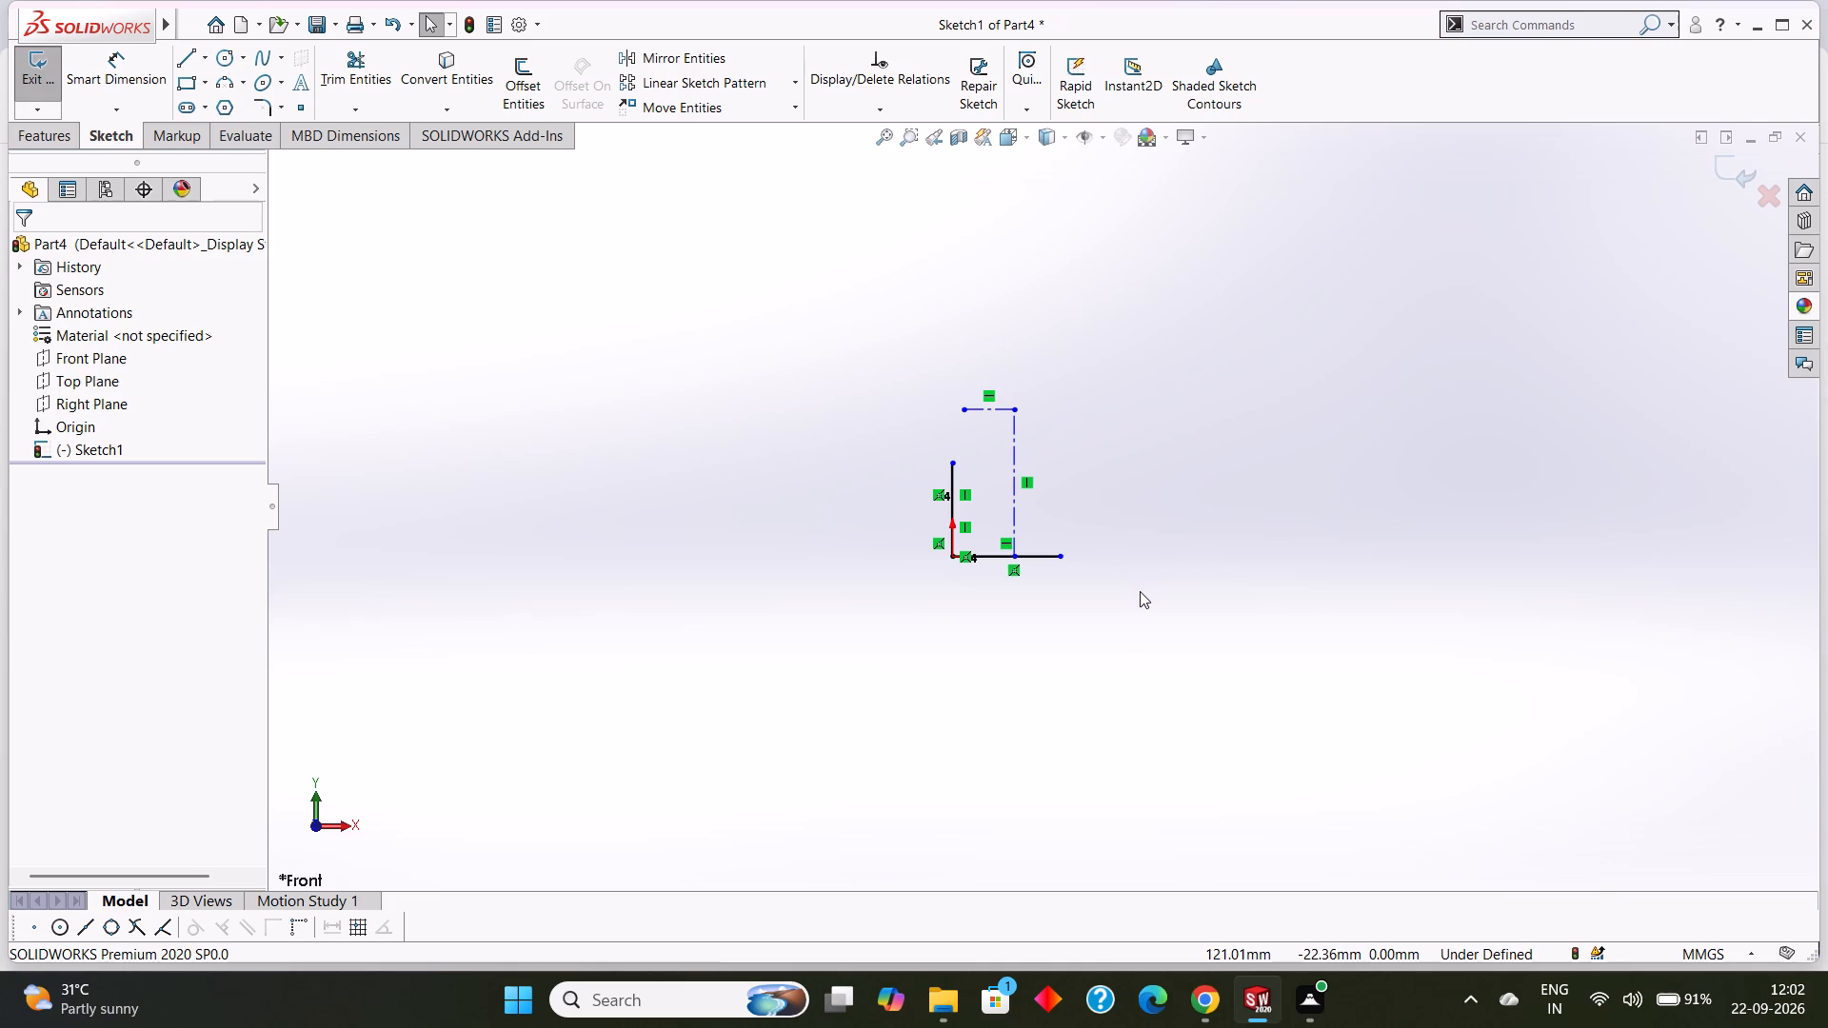
scroll(1140, 591, "down", 2)
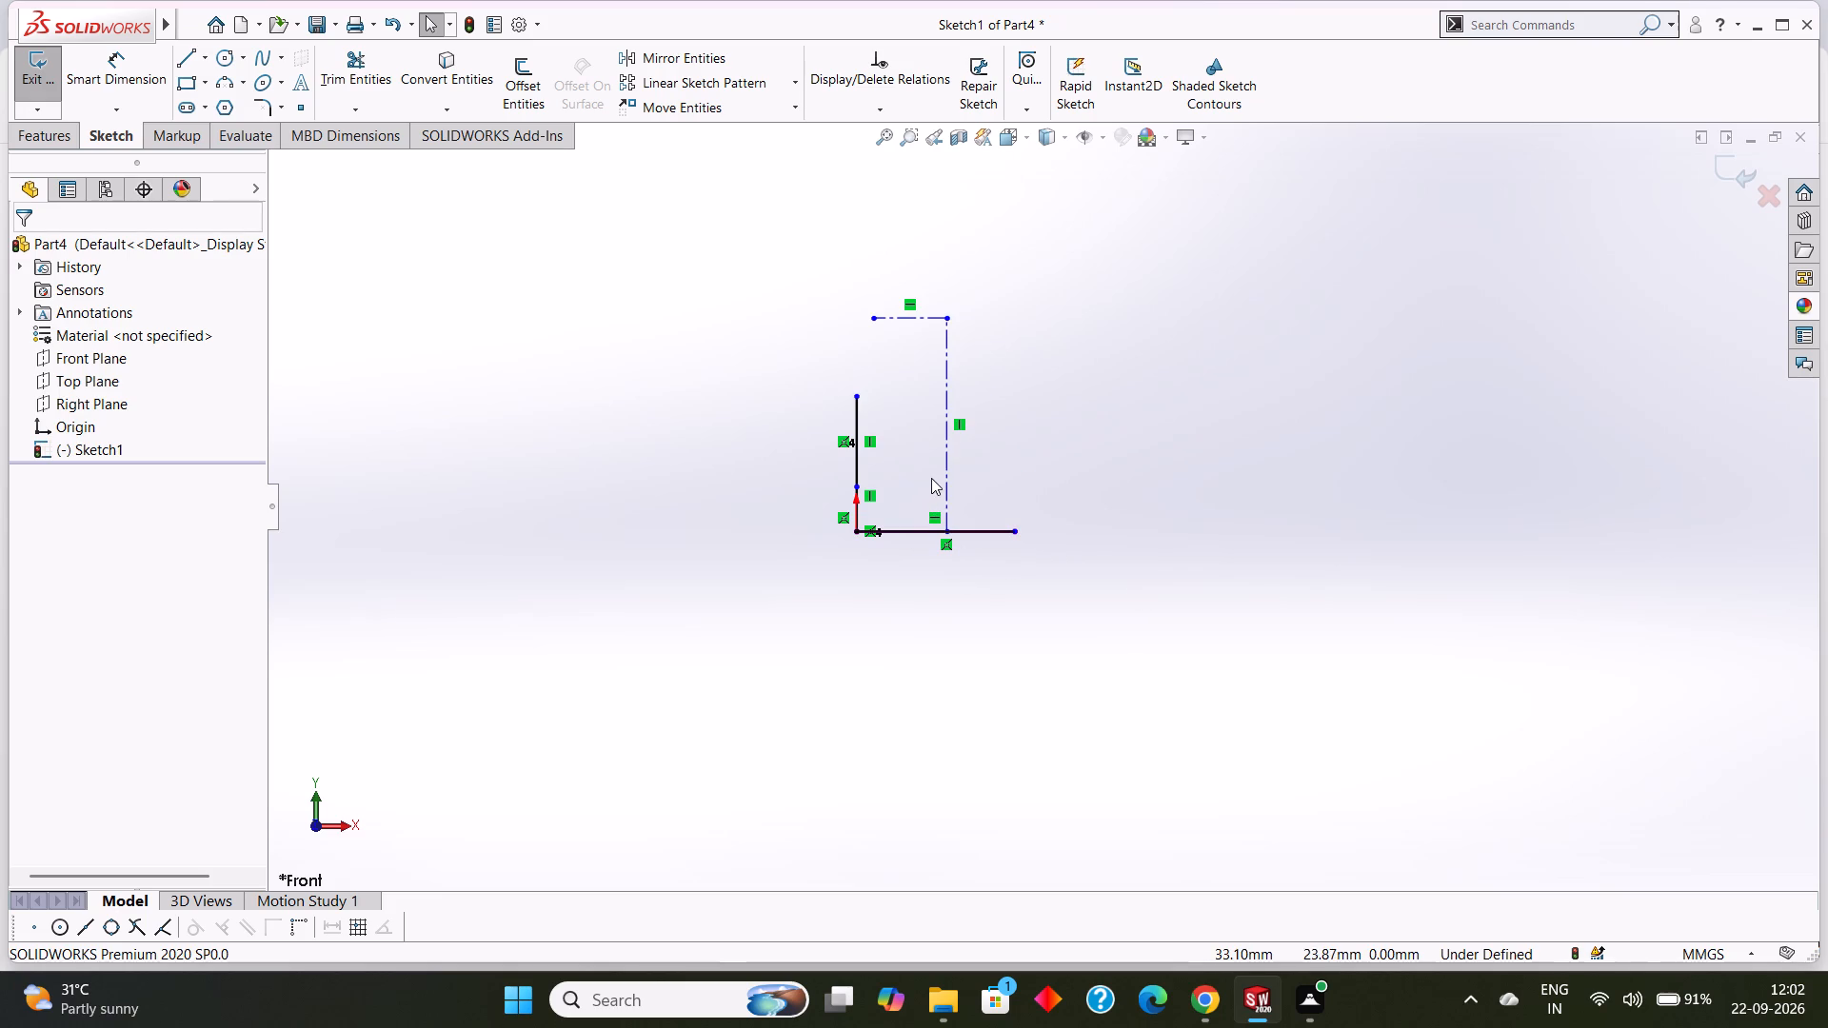
left_click(200, 64)
left_click(220, 106)
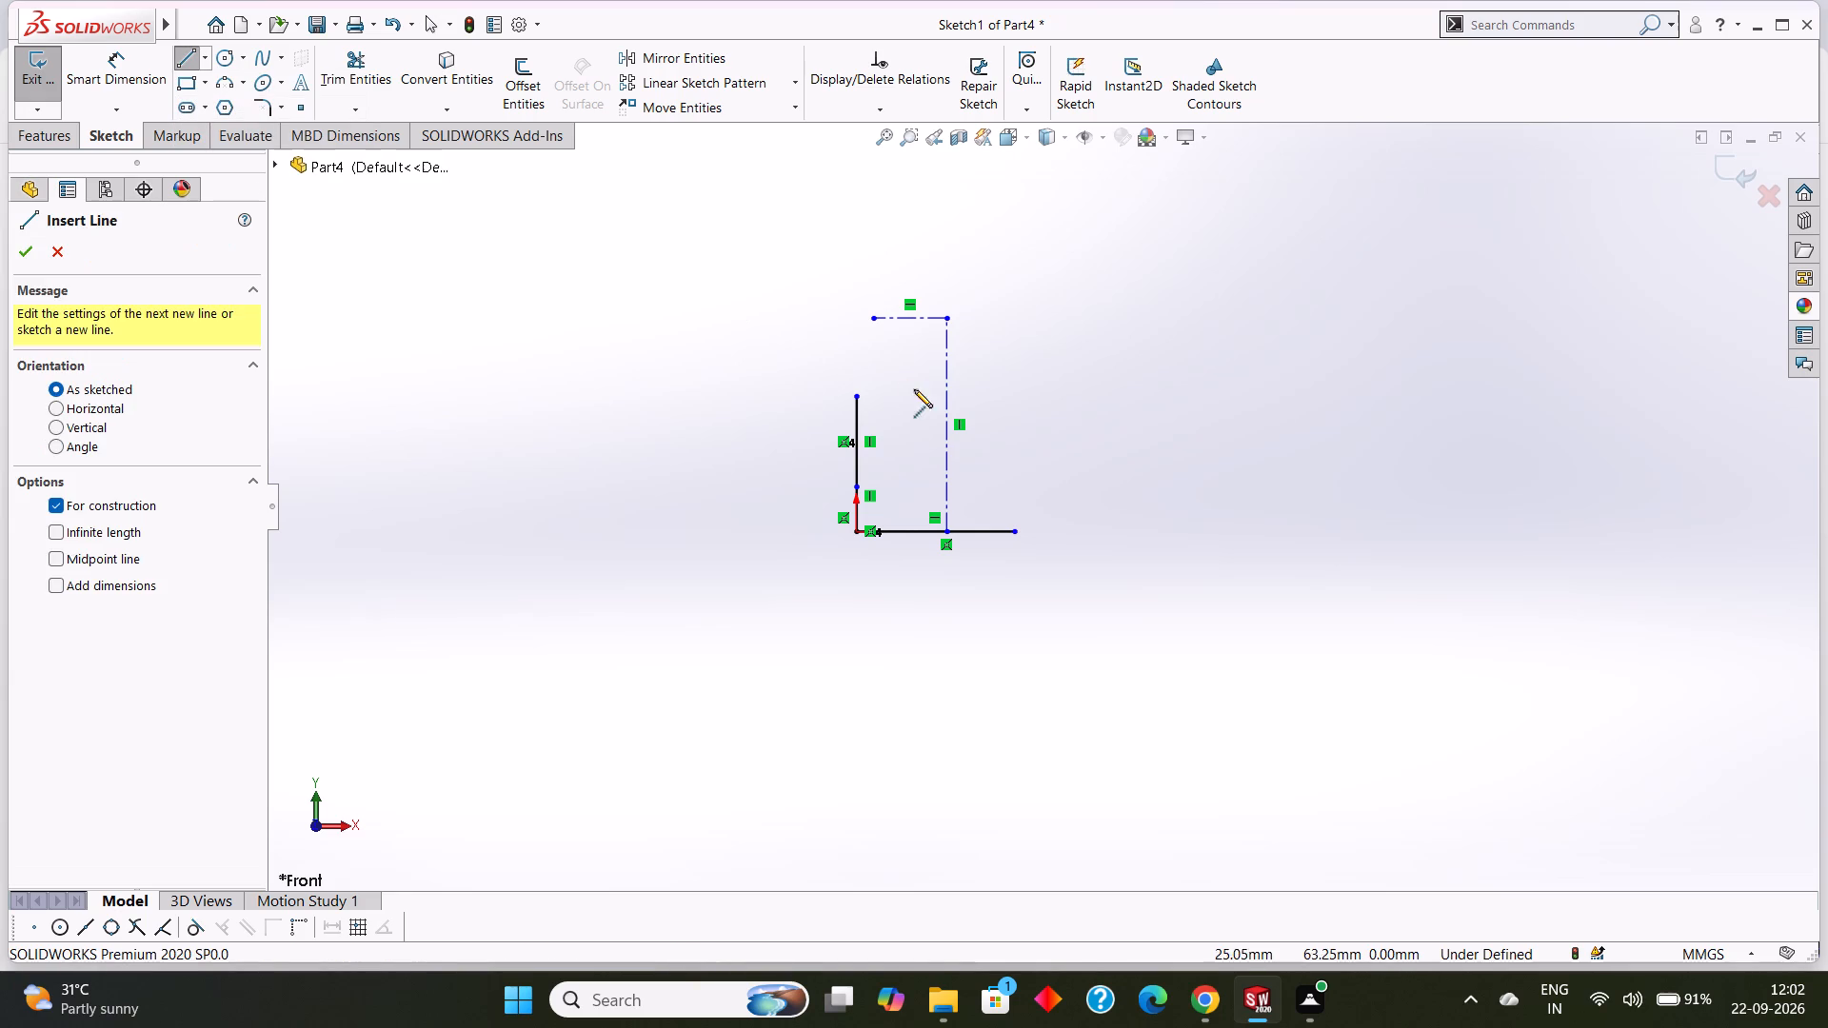
left_click(861, 396)
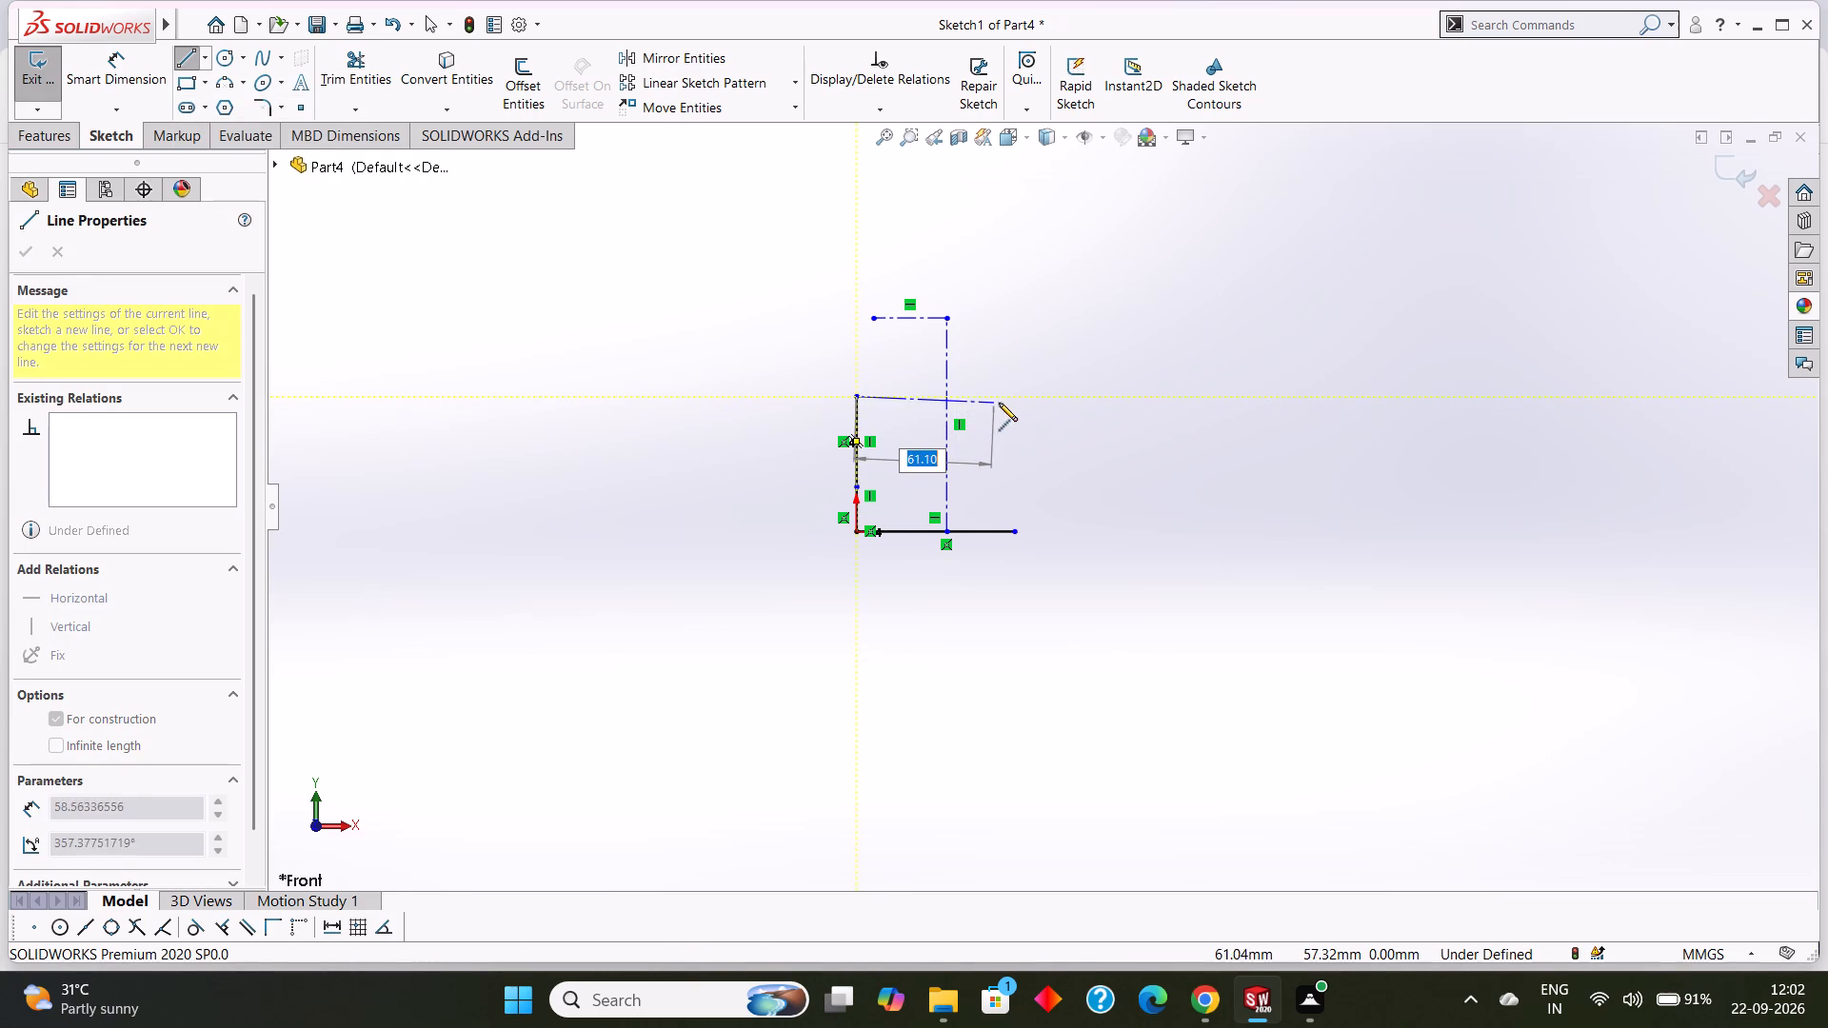
left_click(1057, 397)
right_click(560, 384)
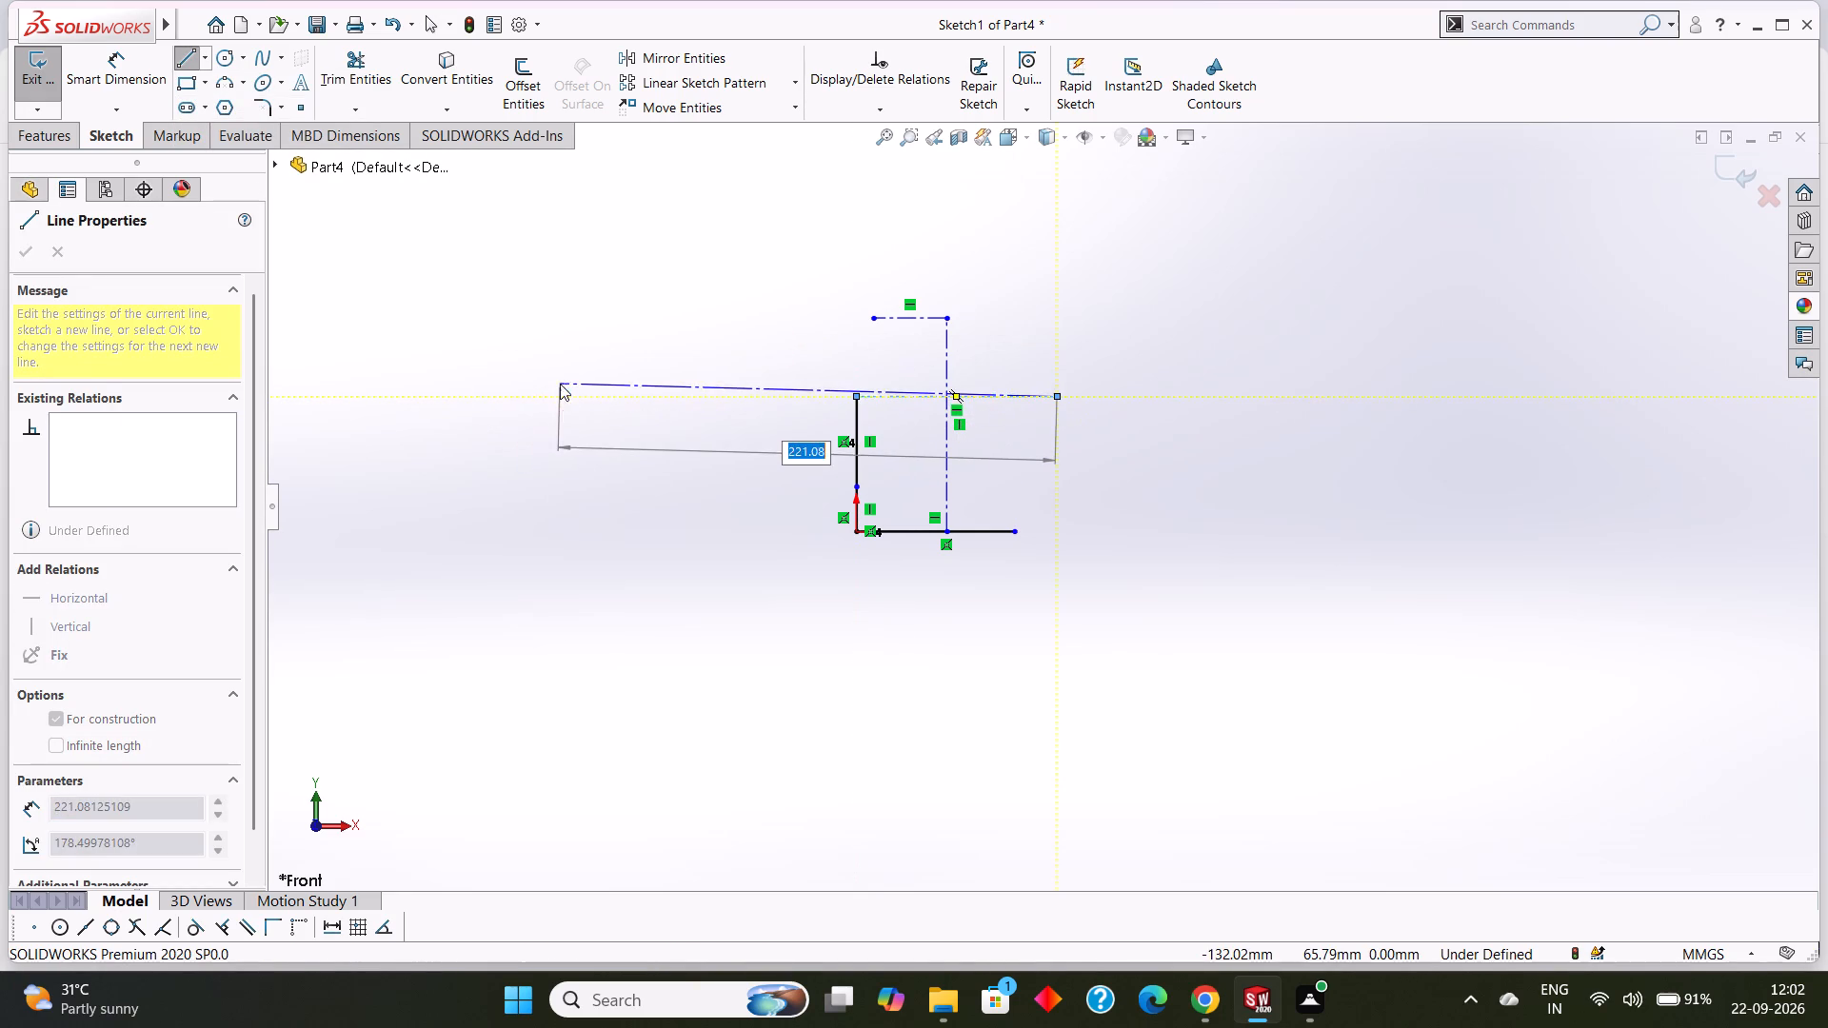
left_click(626, 401)
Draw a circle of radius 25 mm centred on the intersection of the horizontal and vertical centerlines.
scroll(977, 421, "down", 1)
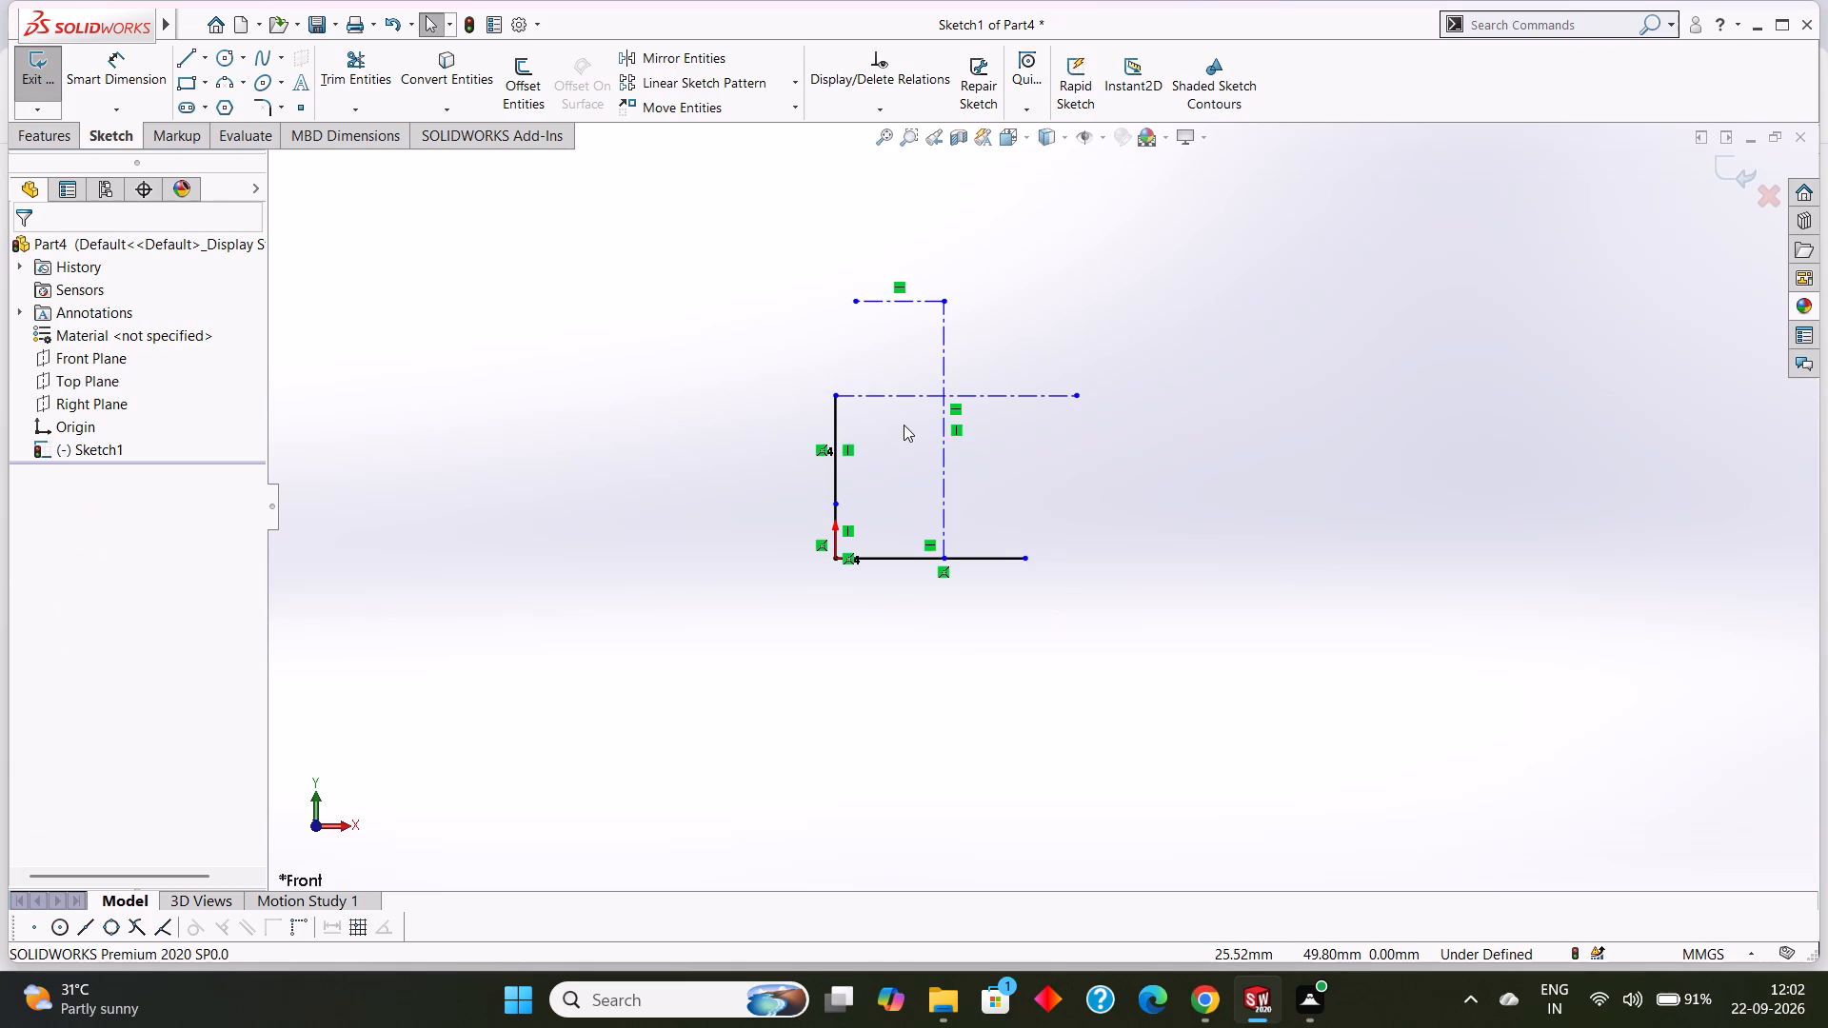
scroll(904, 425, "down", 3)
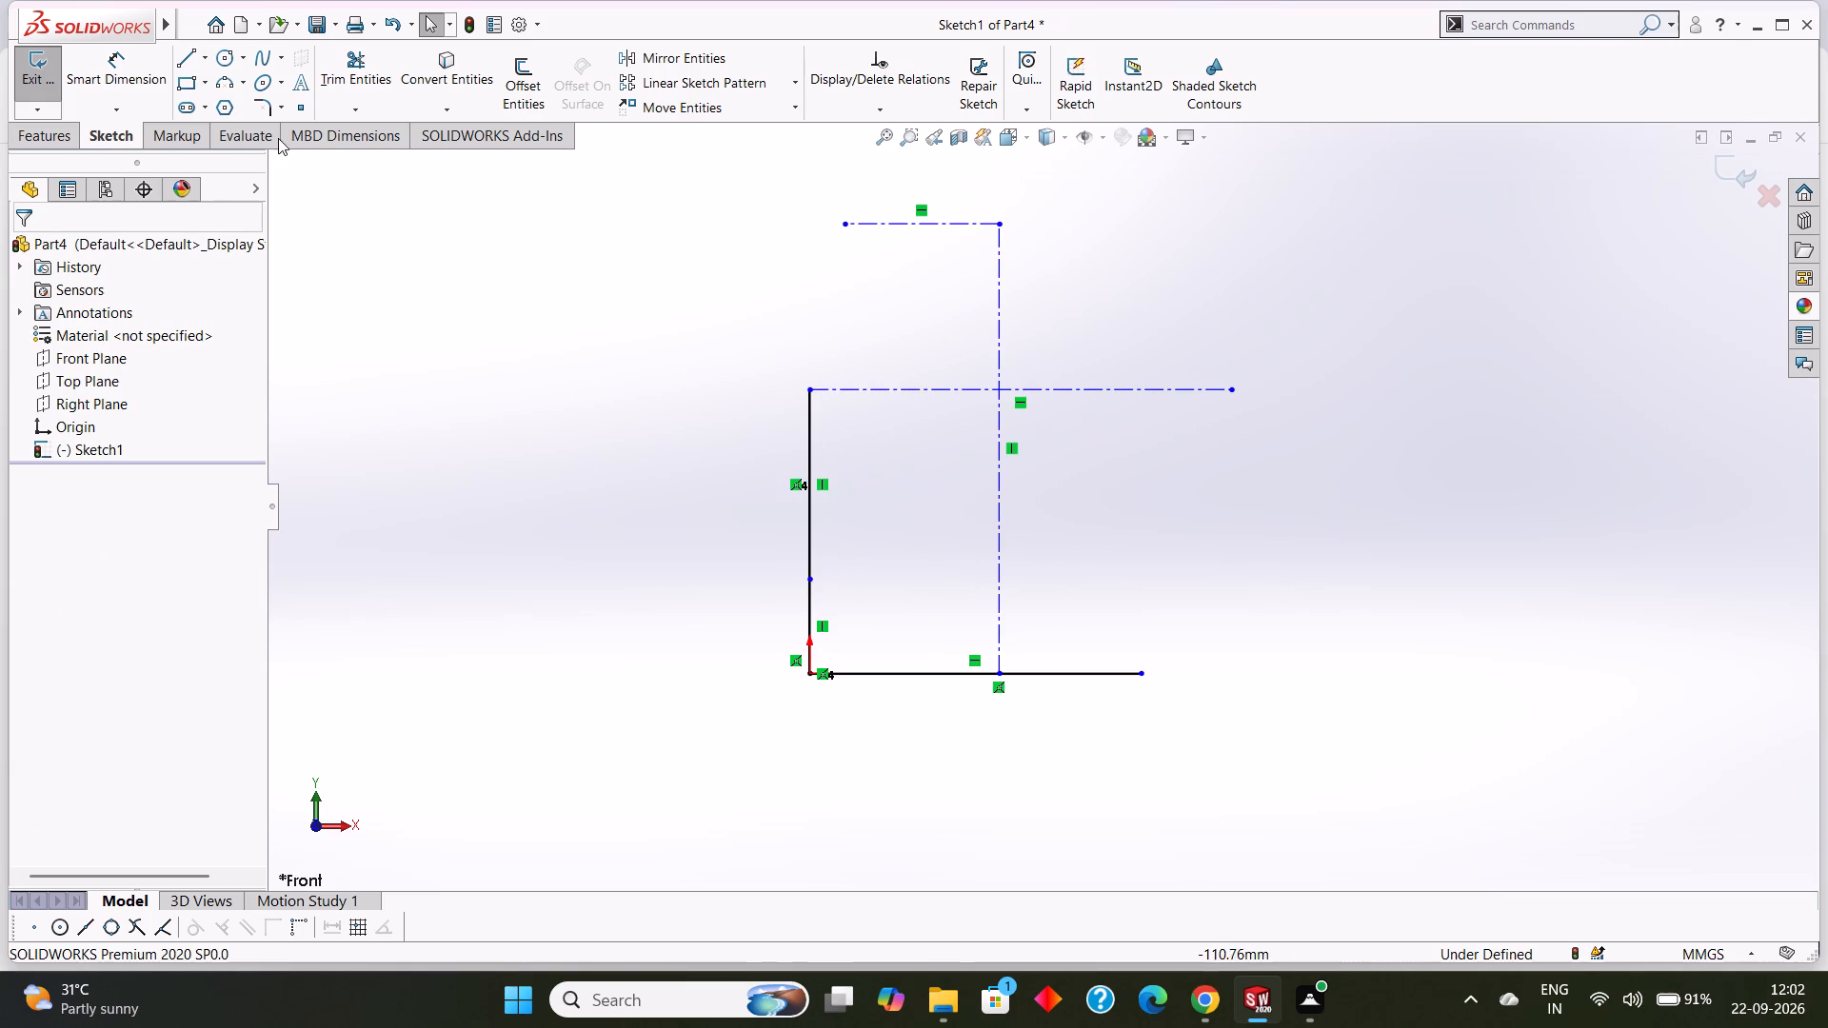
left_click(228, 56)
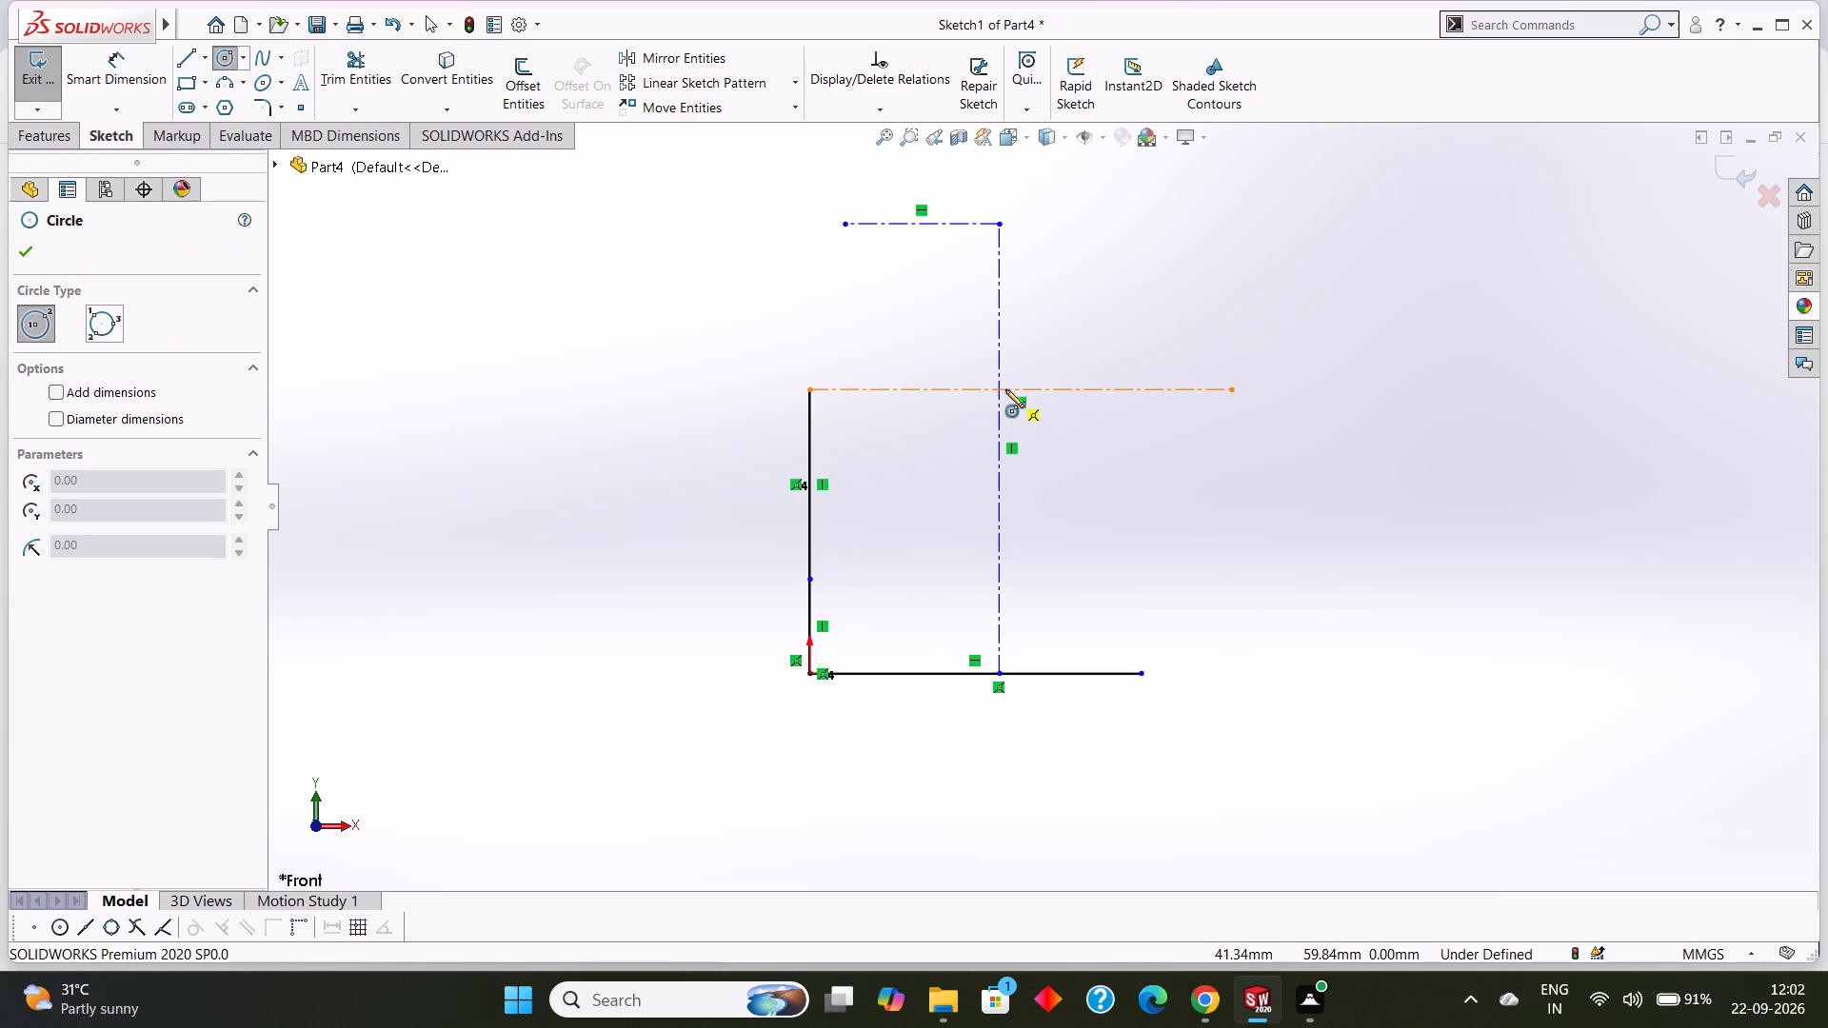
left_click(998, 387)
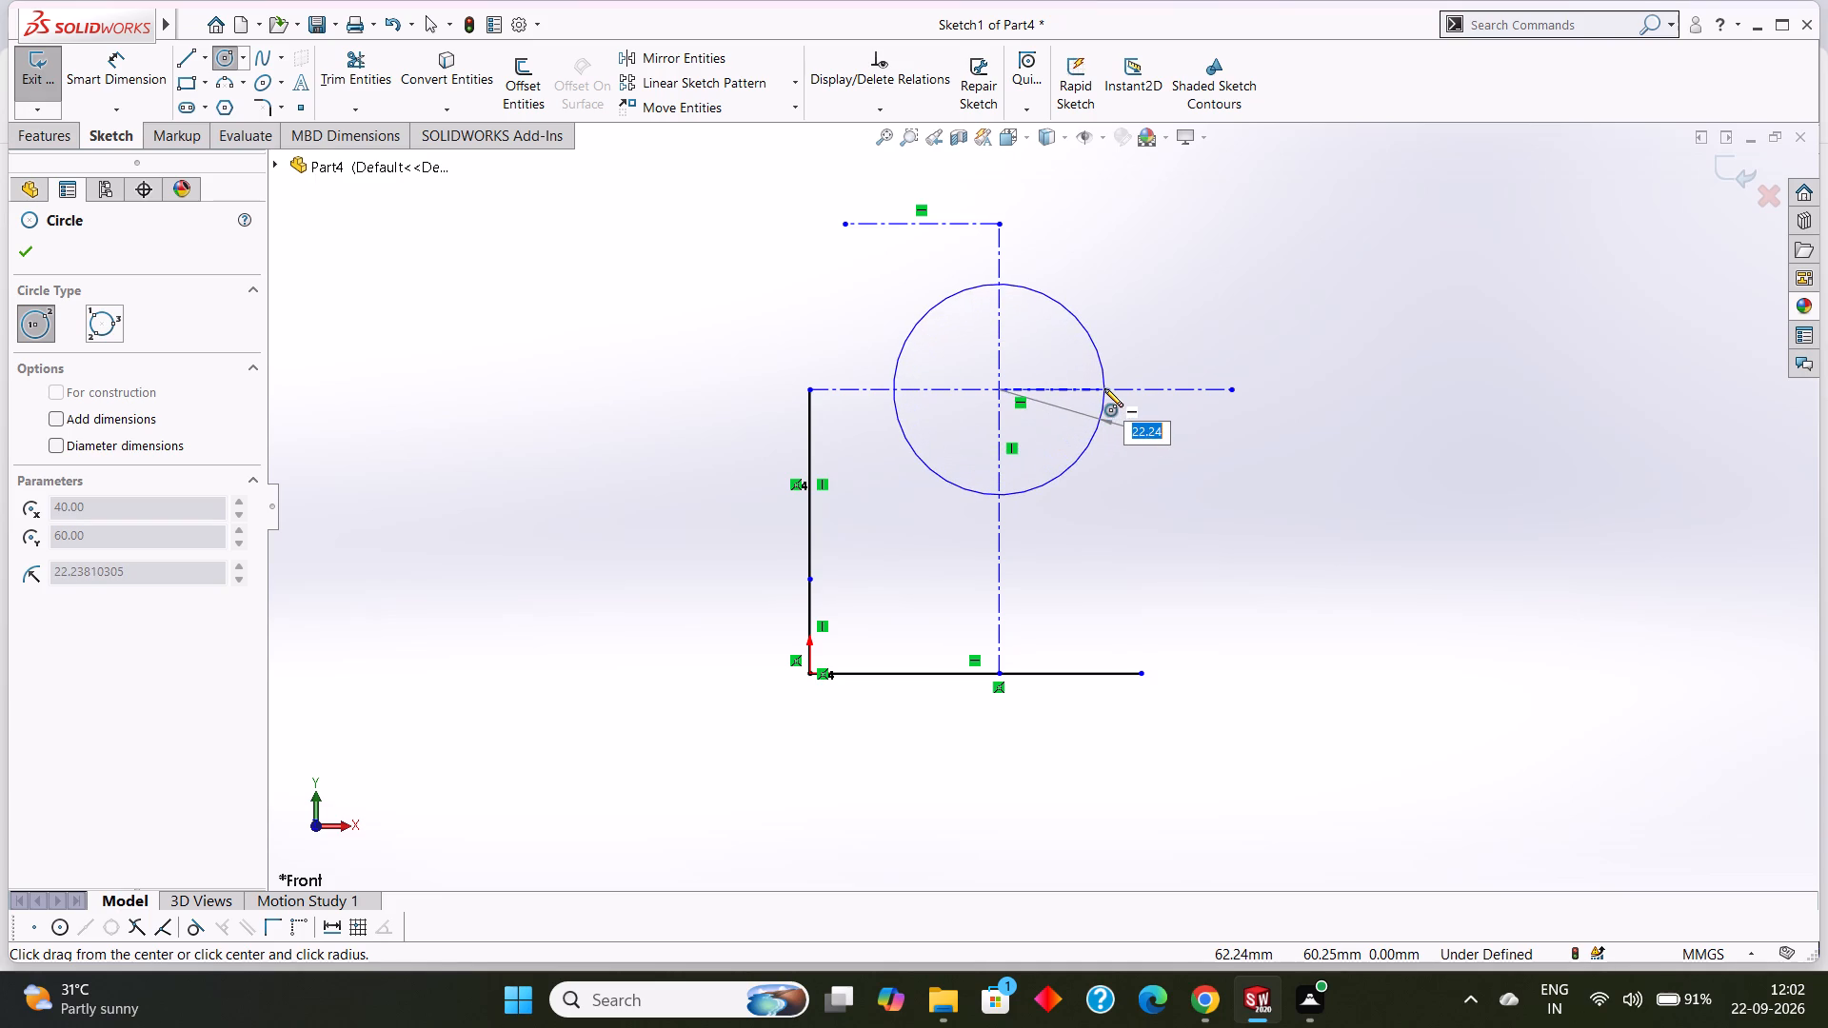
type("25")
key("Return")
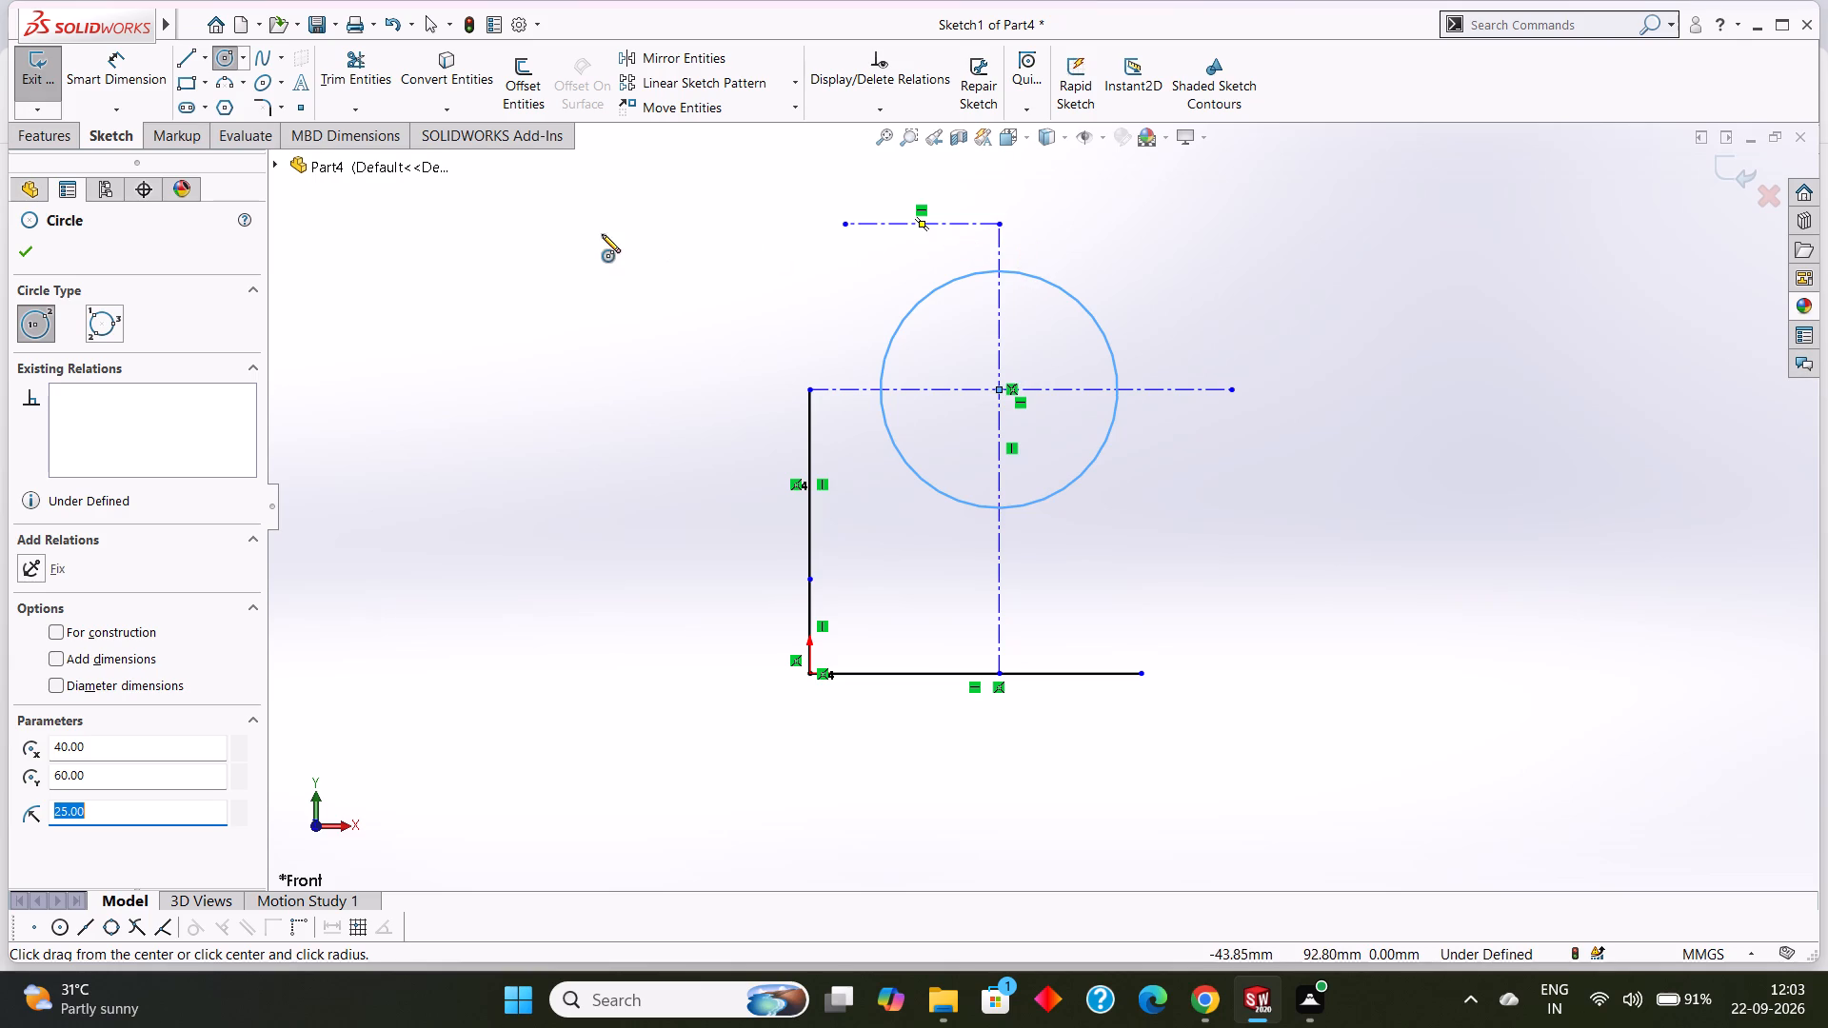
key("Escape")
Delete the short horizontal centerline at the top of the vertical centerline.
right_click(891, 223)
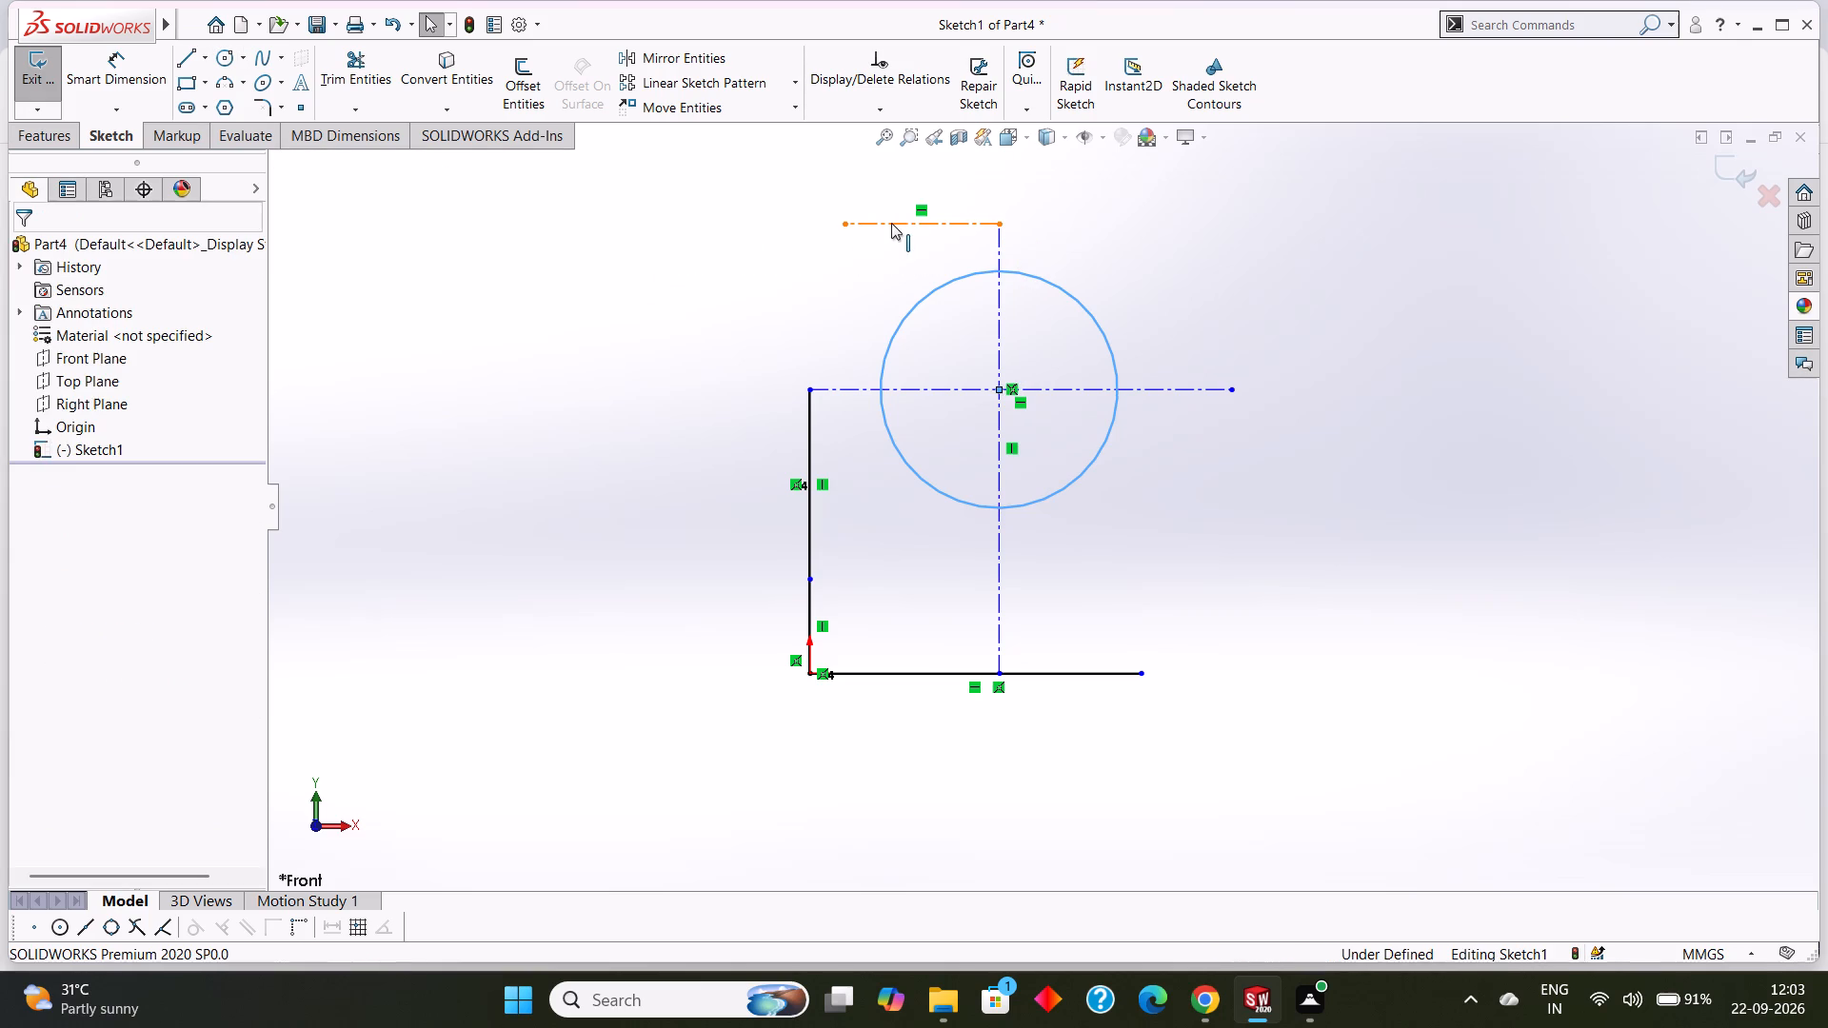
left_click(976, 527)
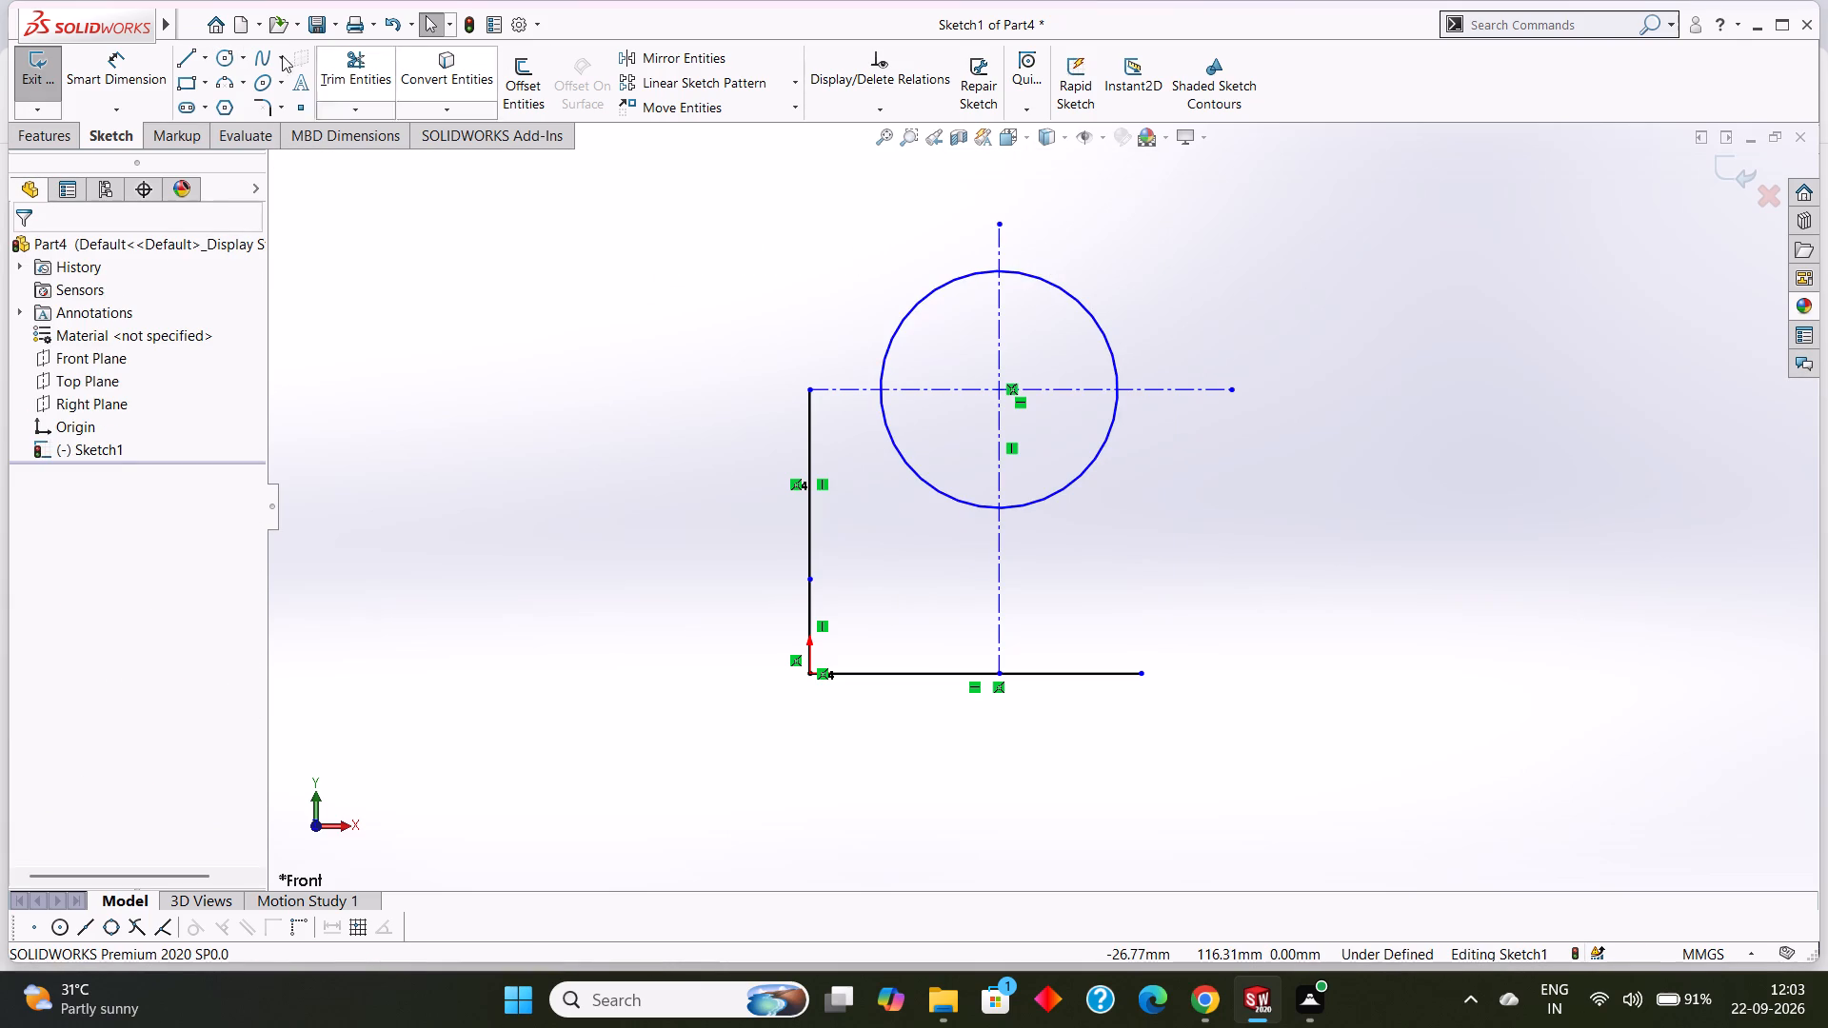
Draw a 65 mm solid horizontal line from the vertical centerline's top endpoint, heading away from the vertical side.
left_click(189, 57)
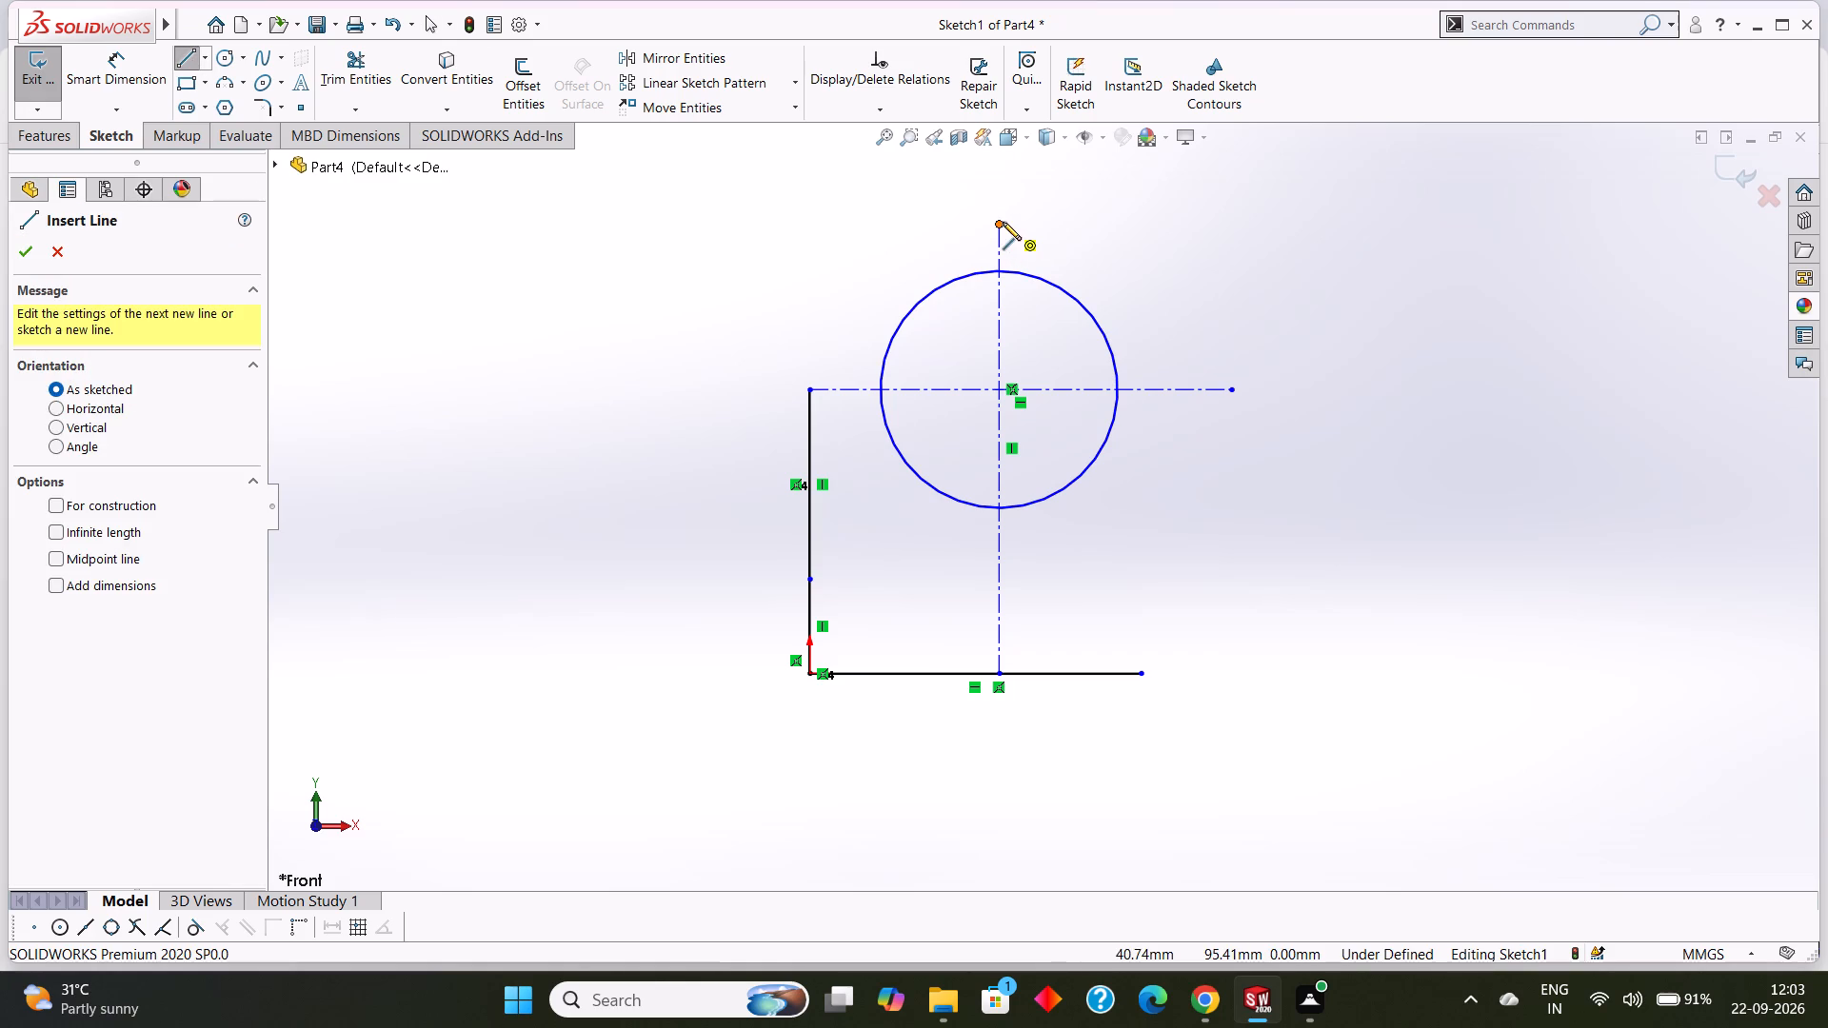
left_click(1003, 222)
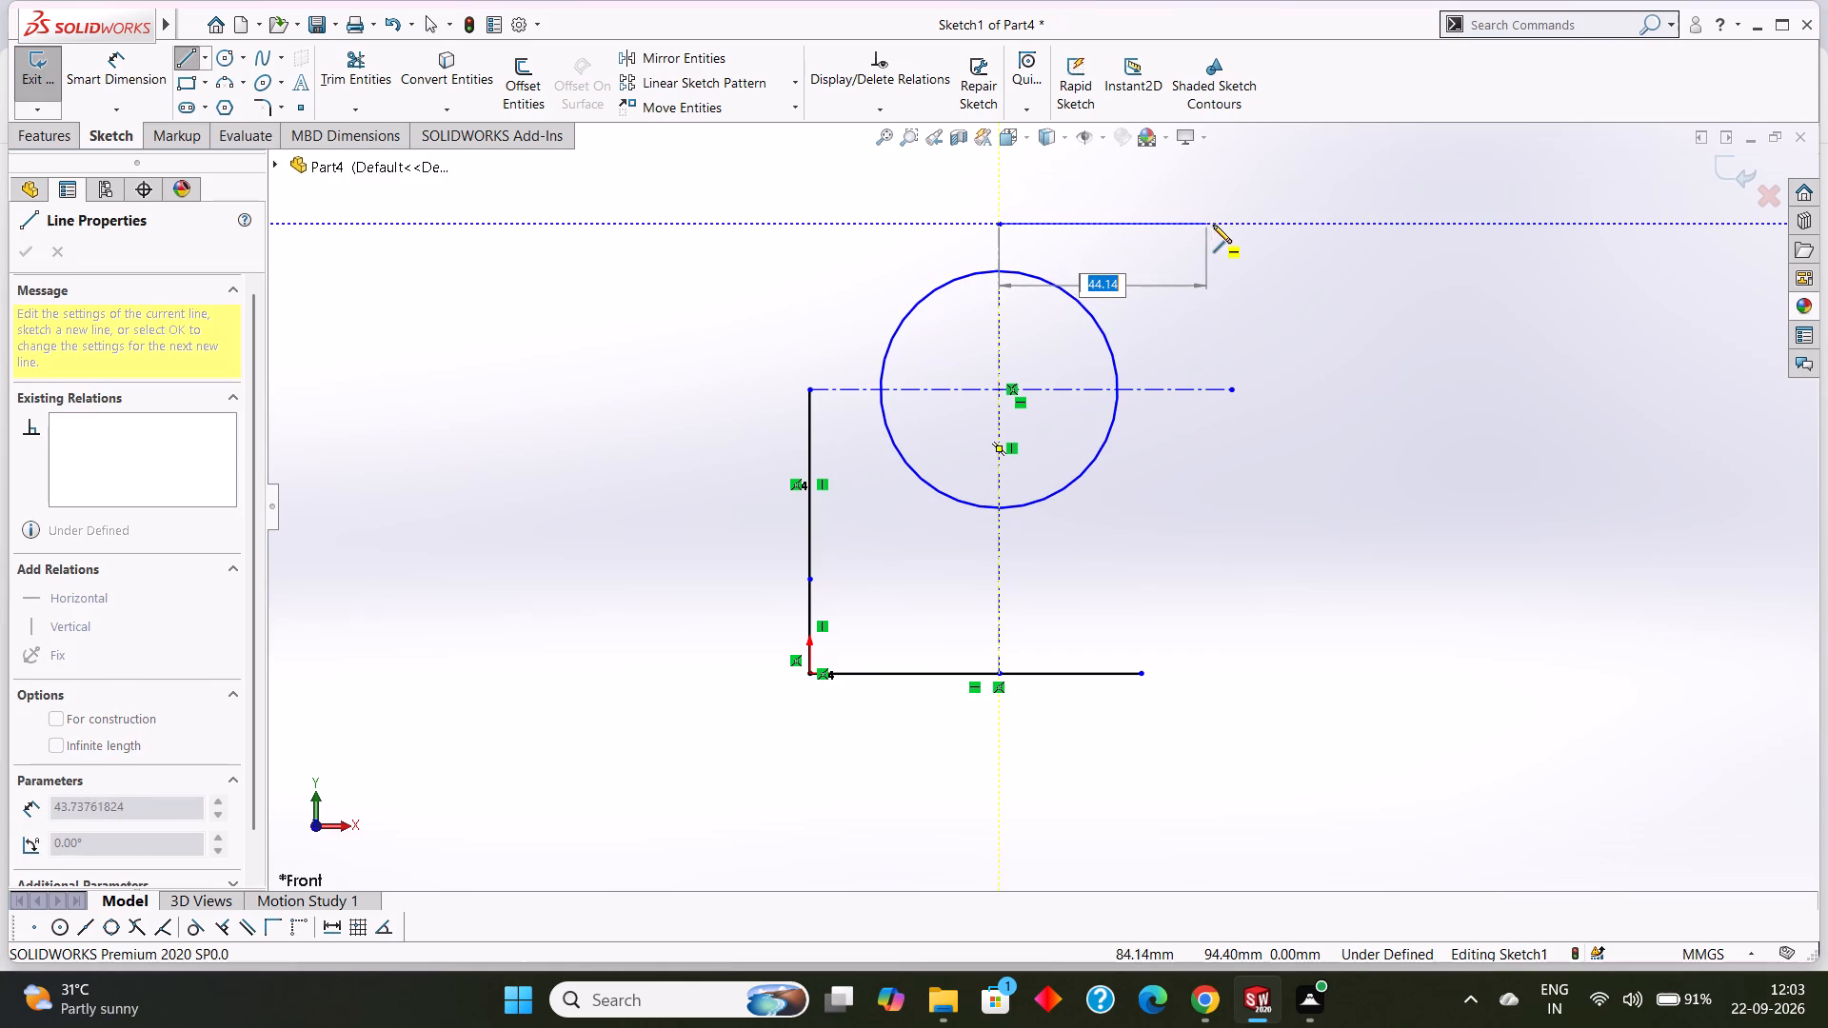
type("65")
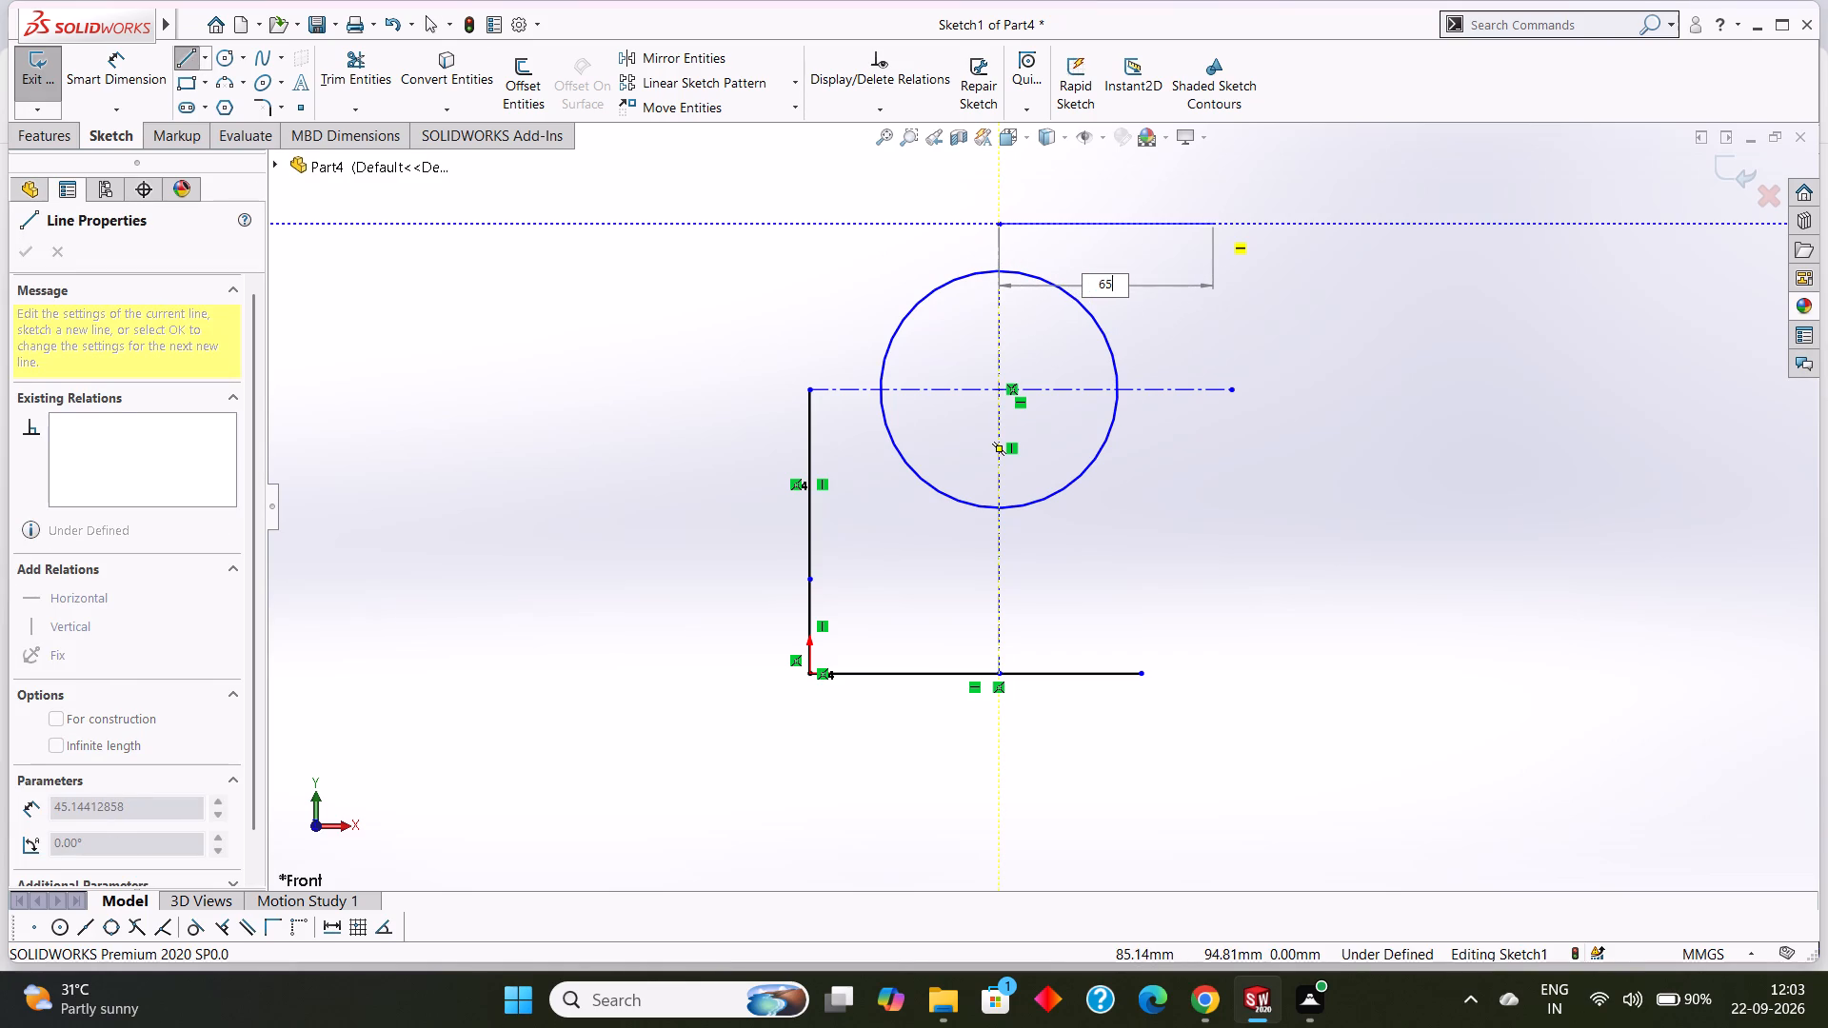
key("Return")
right_click(1326, 310)
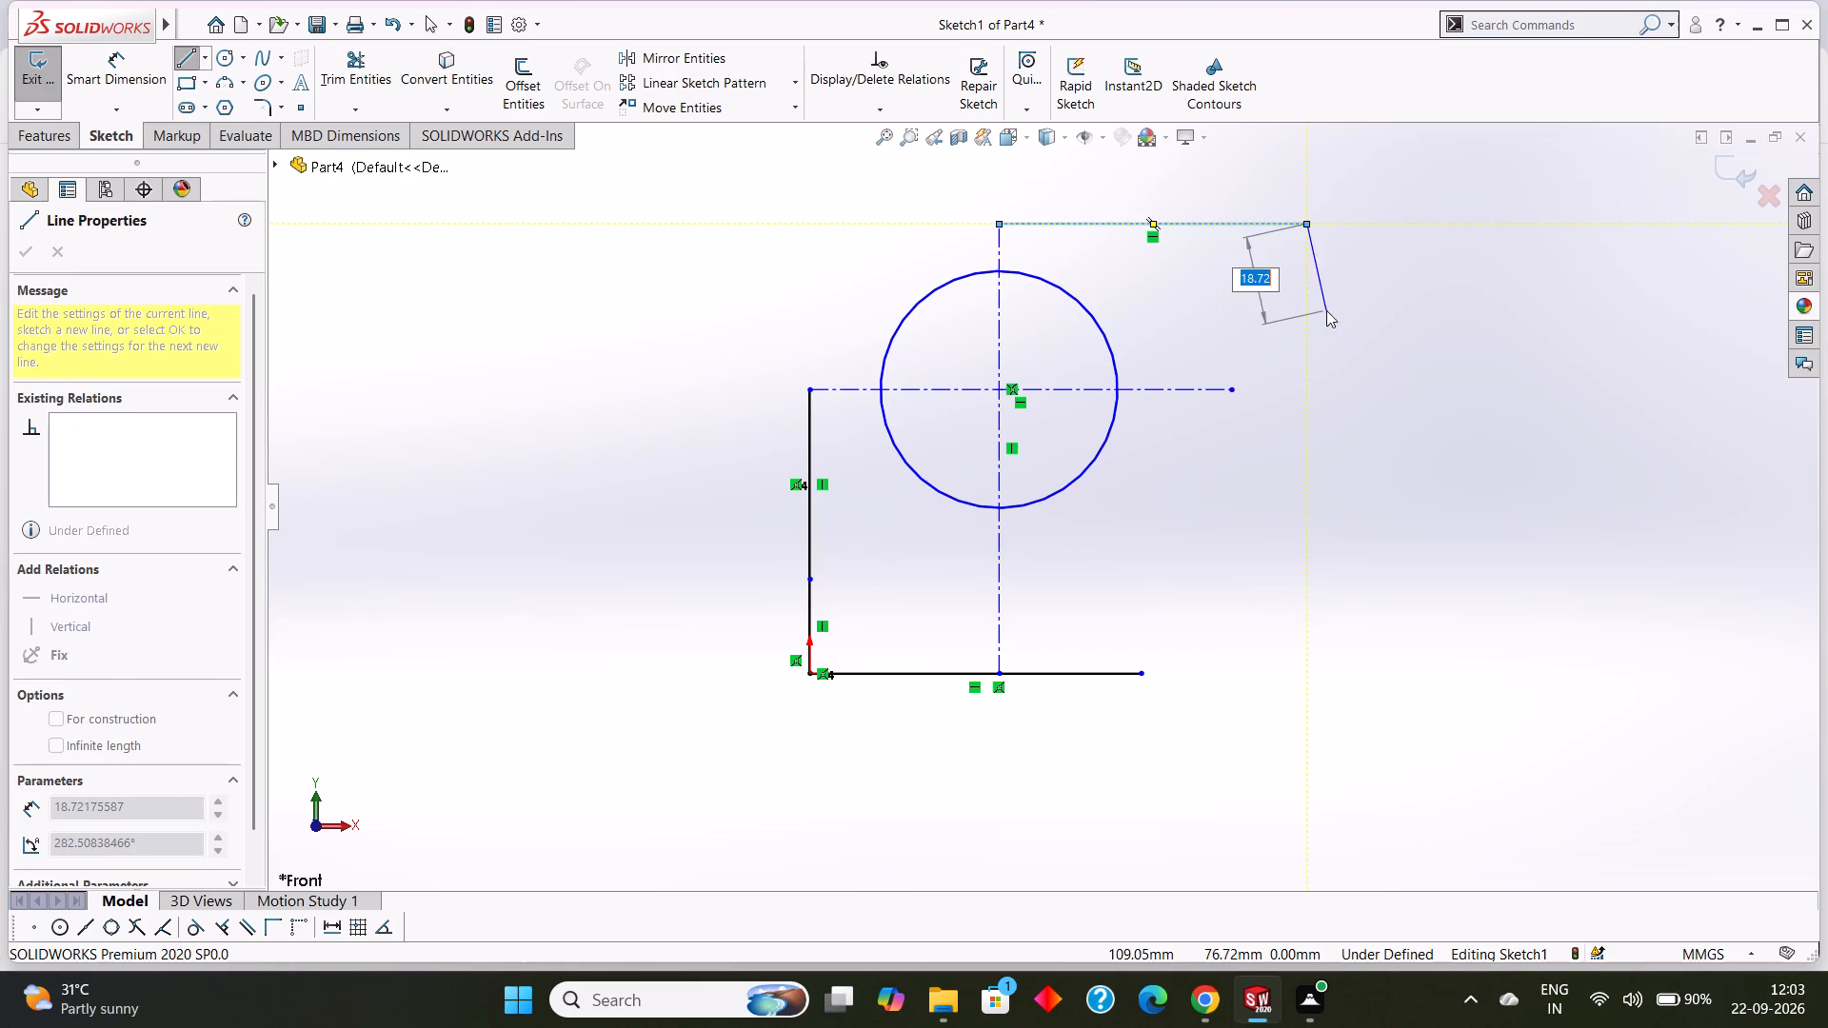
left_click(1375, 326)
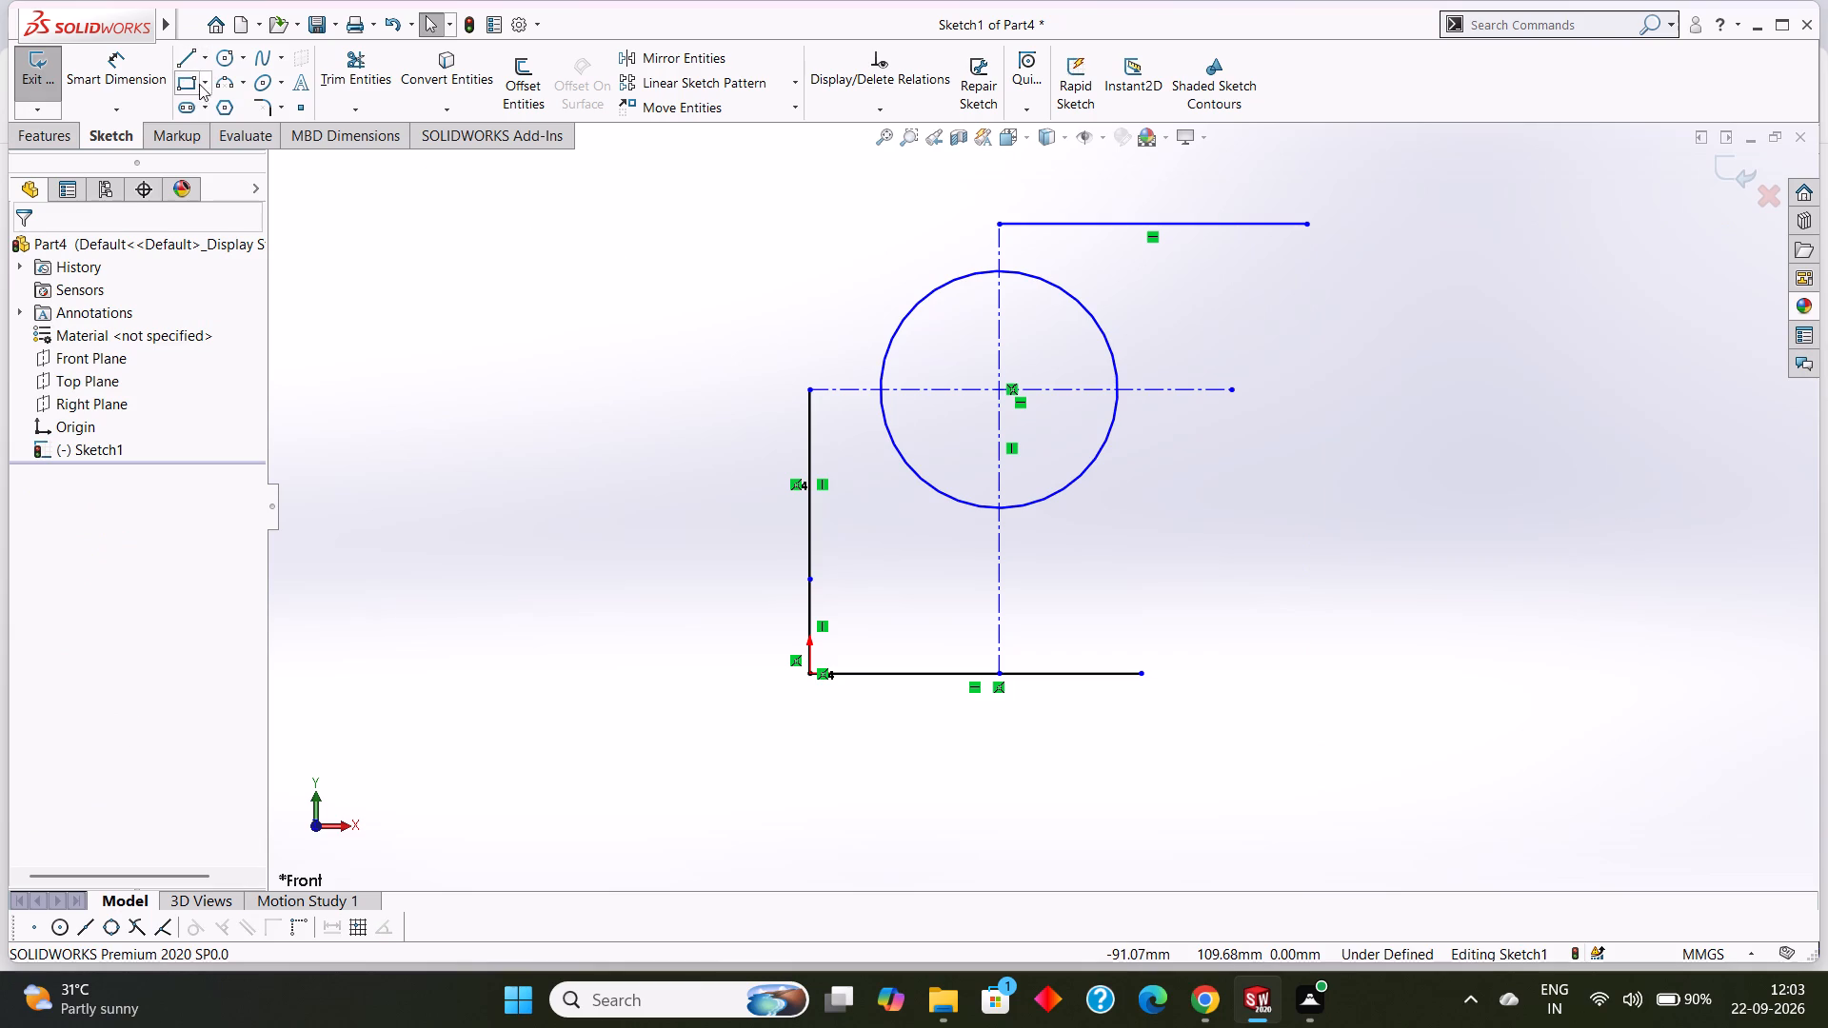
Draw a three-point arc of radius 40 mm from the vertical side's top endpoint to the start of the upper horizontal line.
left_click(226, 84)
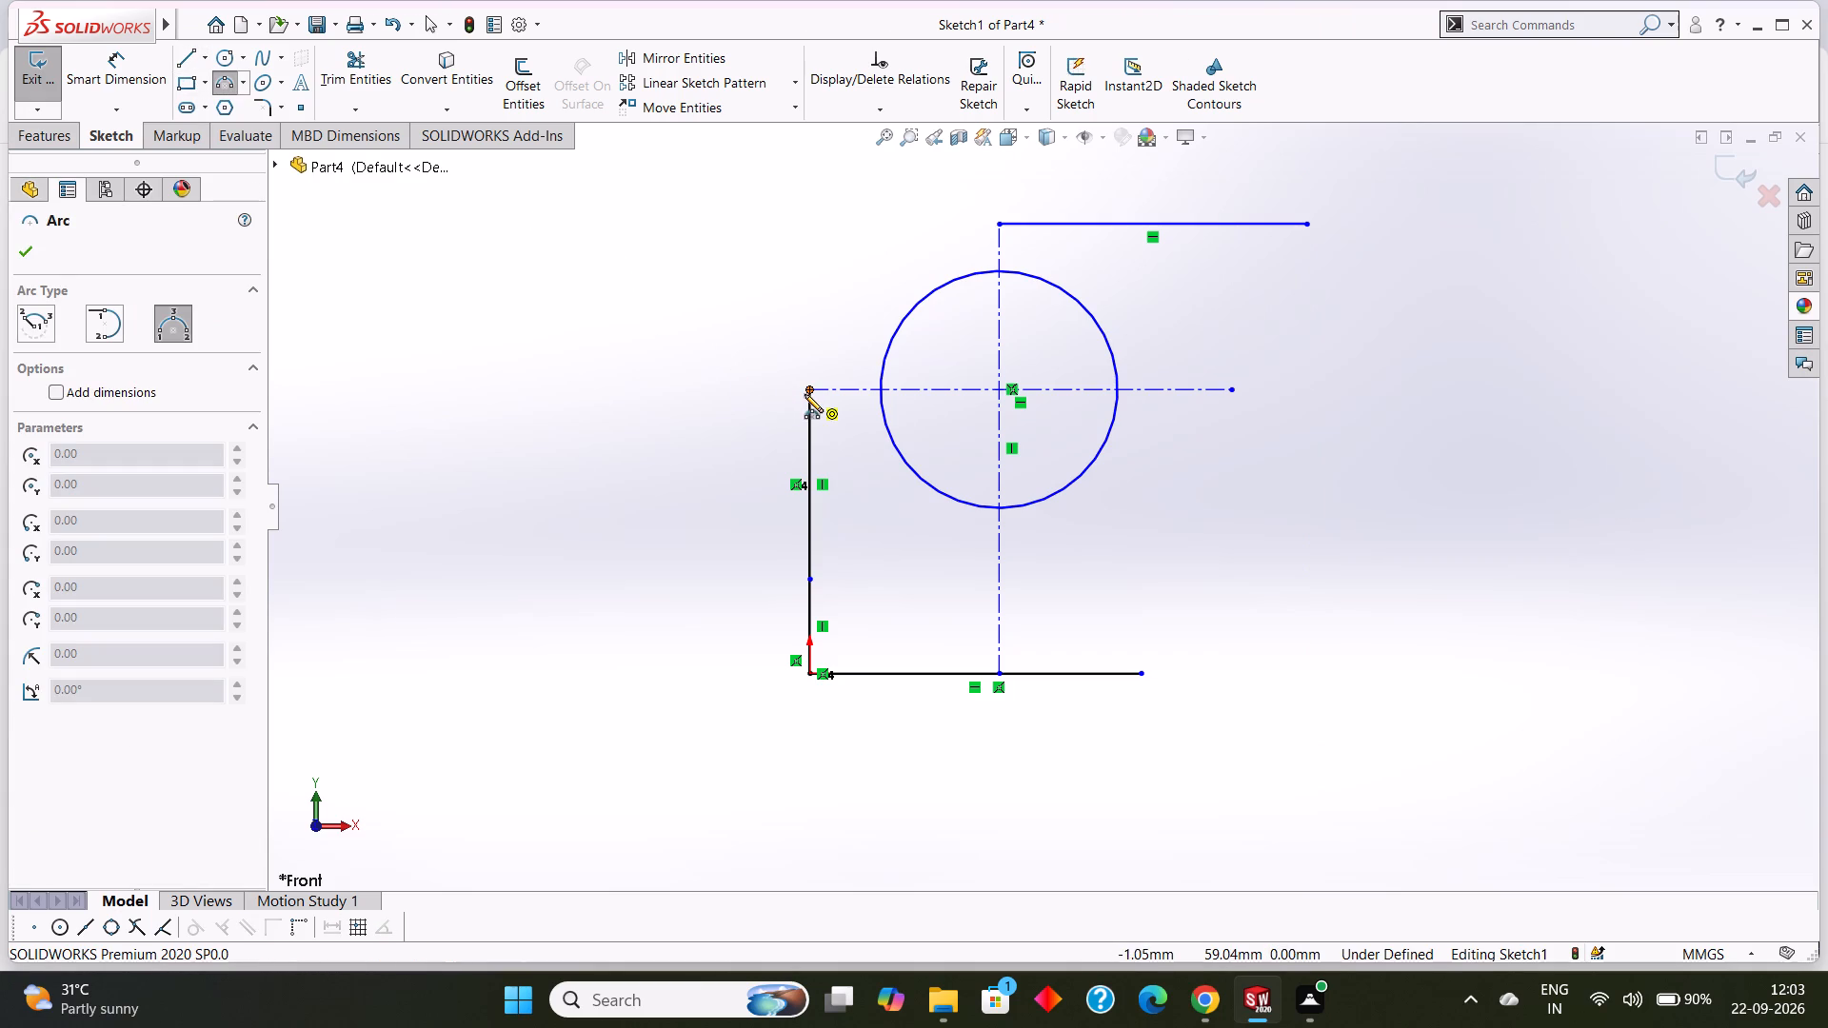
left_click(809, 389)
left_click(1000, 227)
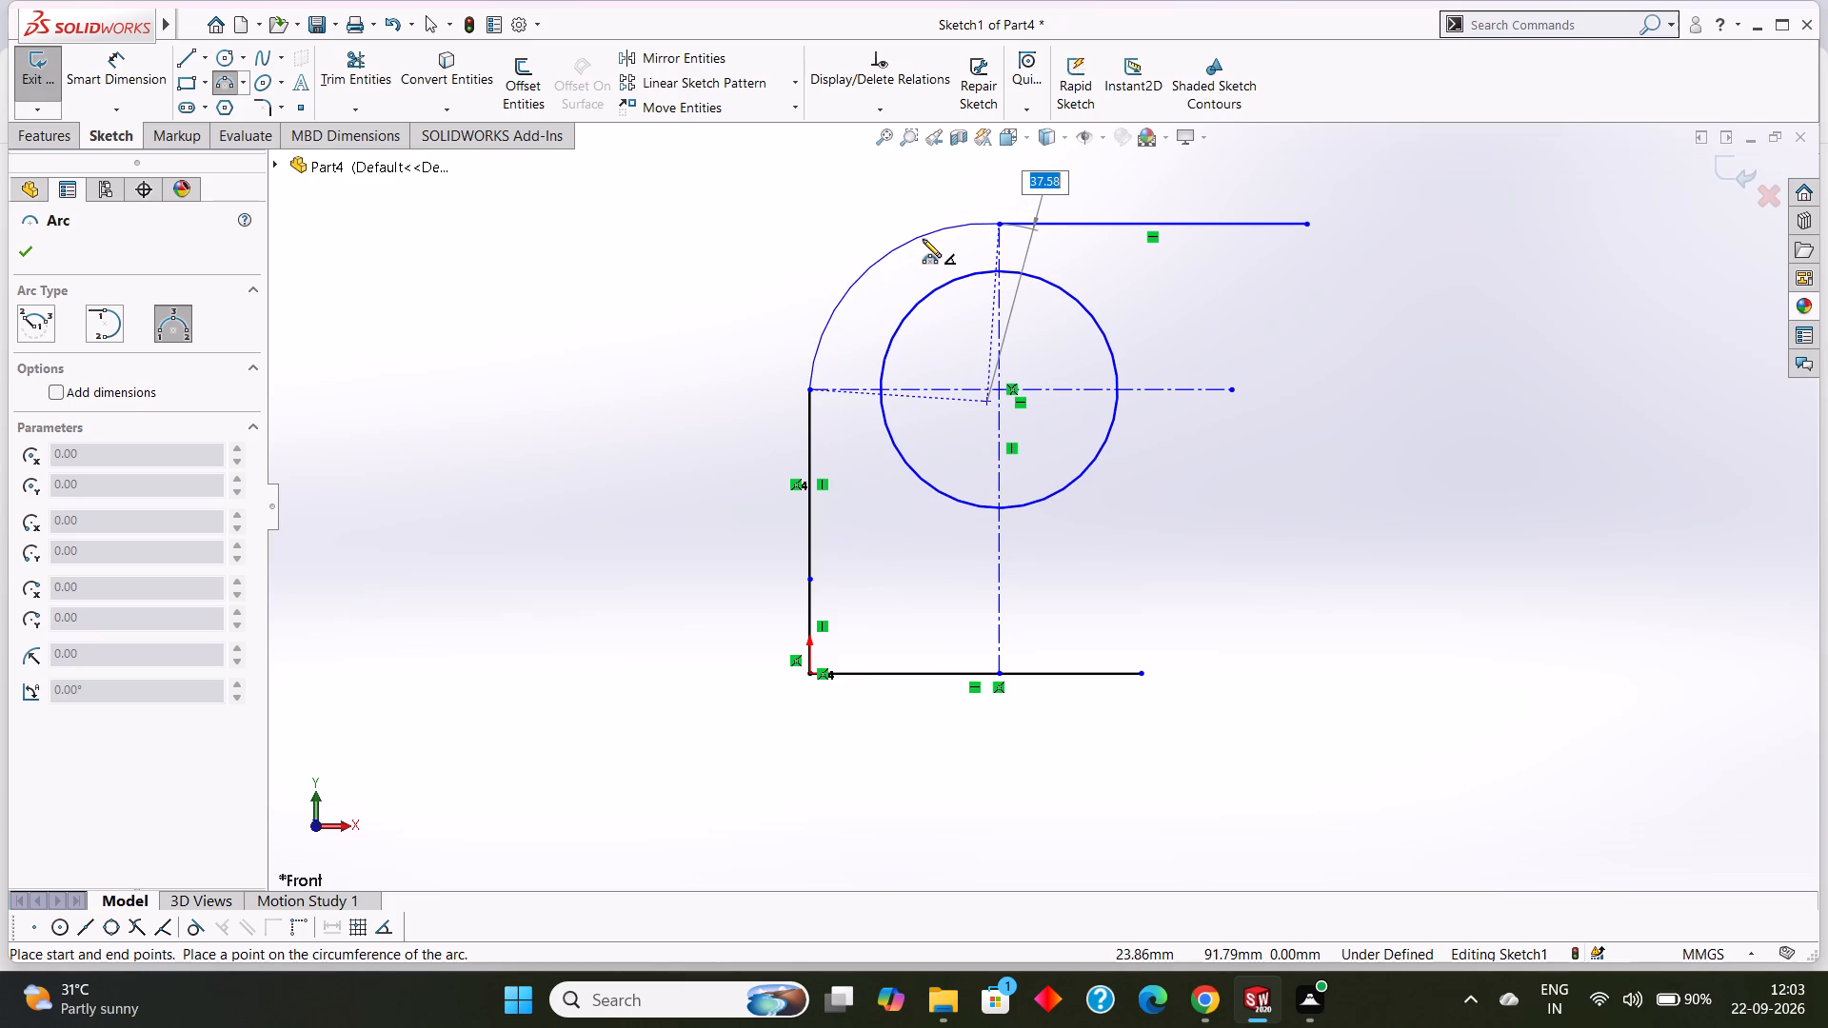
type("40")
key("Return")
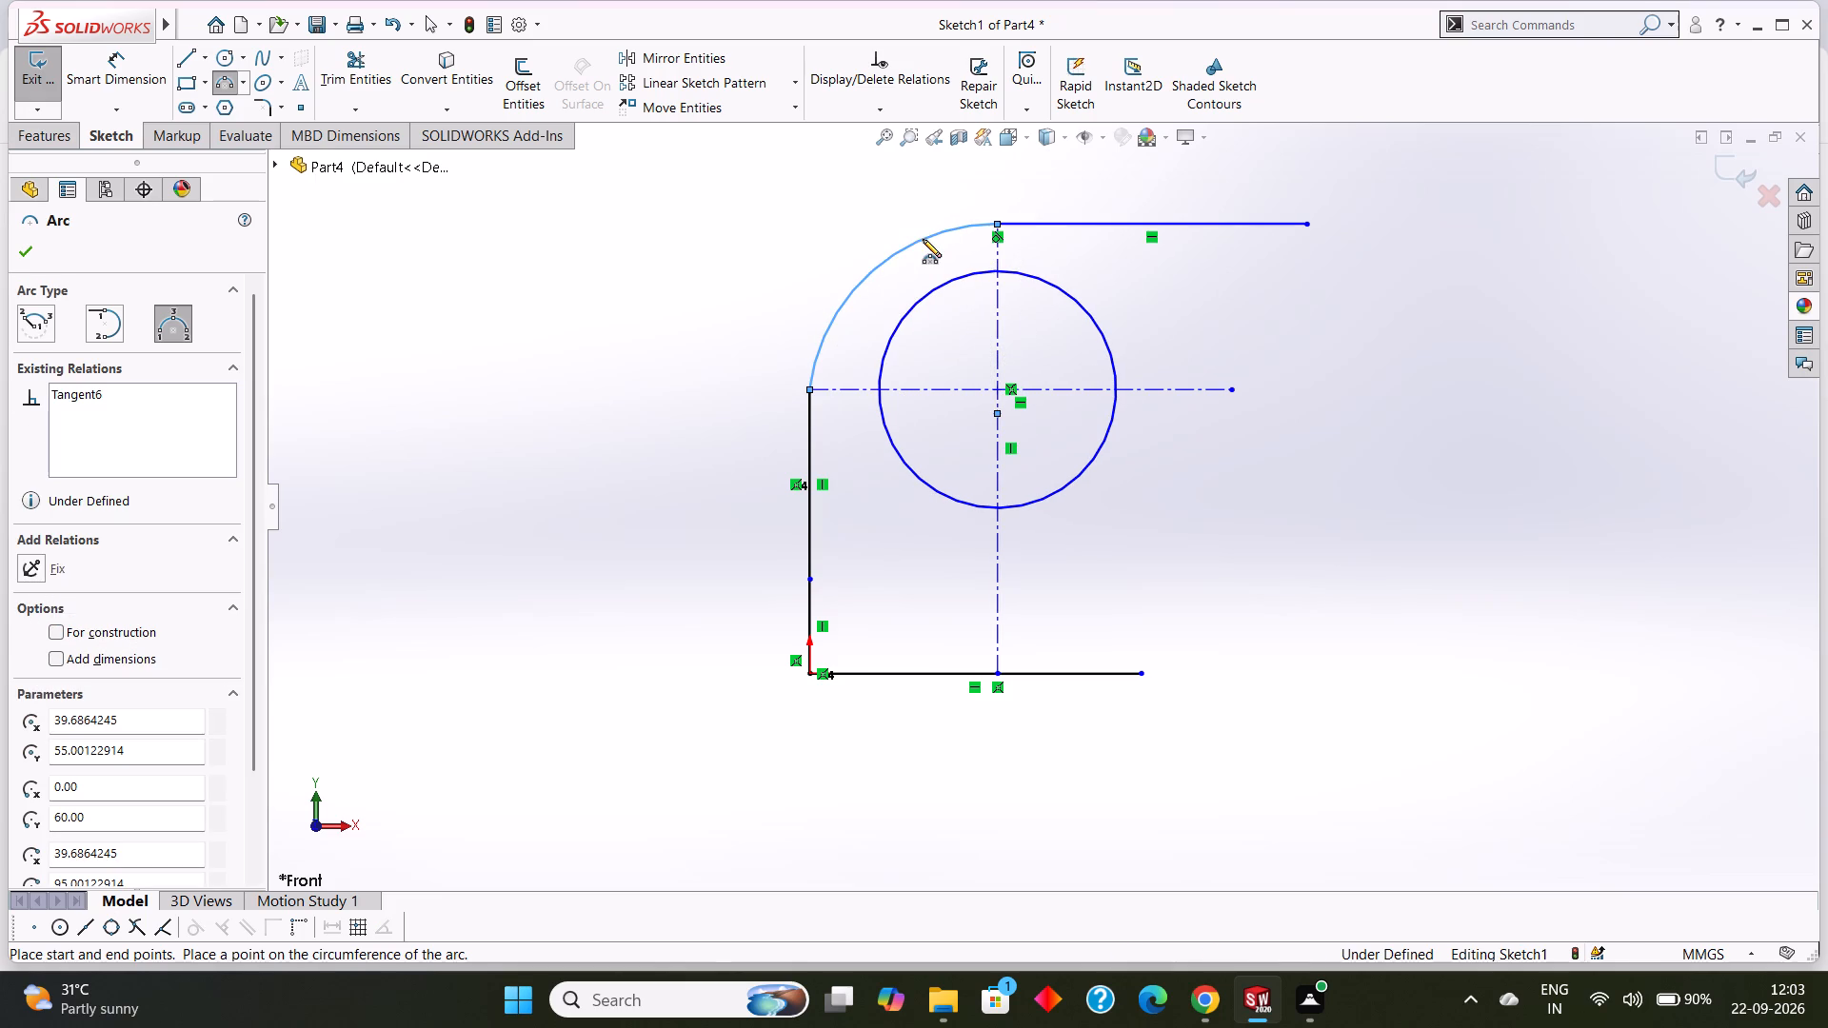
right_click(737, 232)
left_click(771, 243)
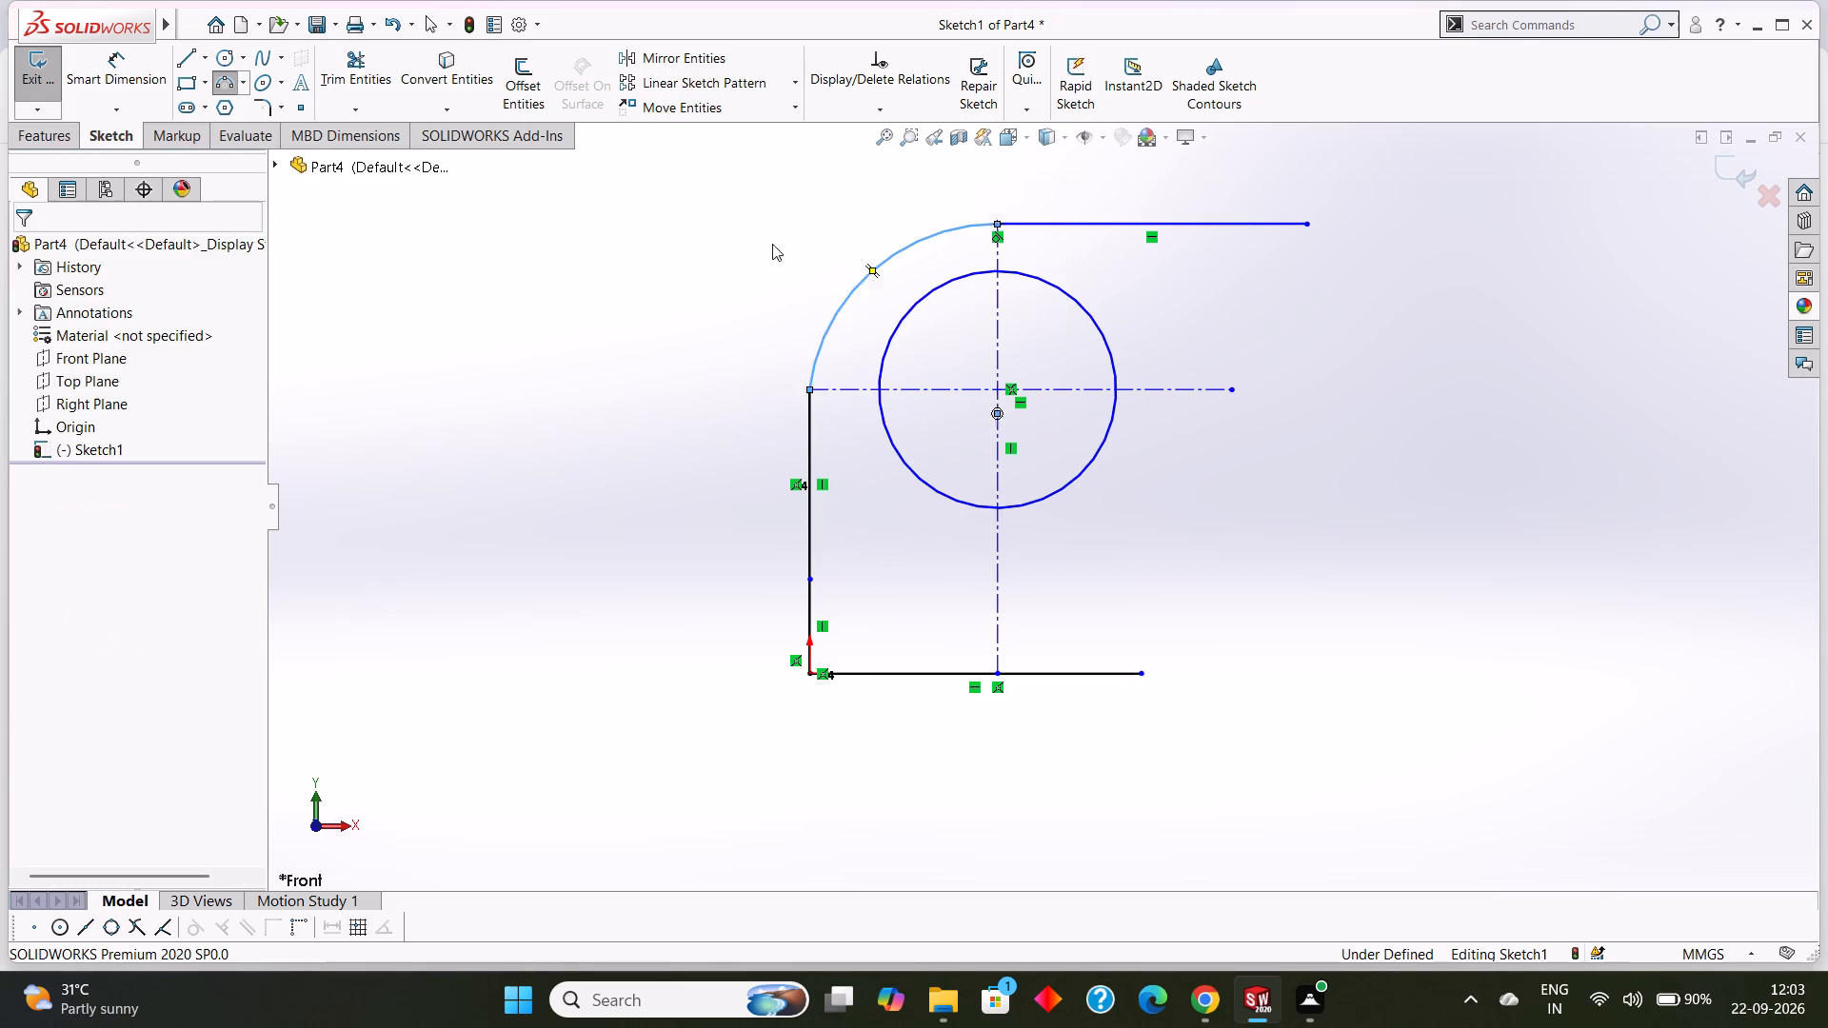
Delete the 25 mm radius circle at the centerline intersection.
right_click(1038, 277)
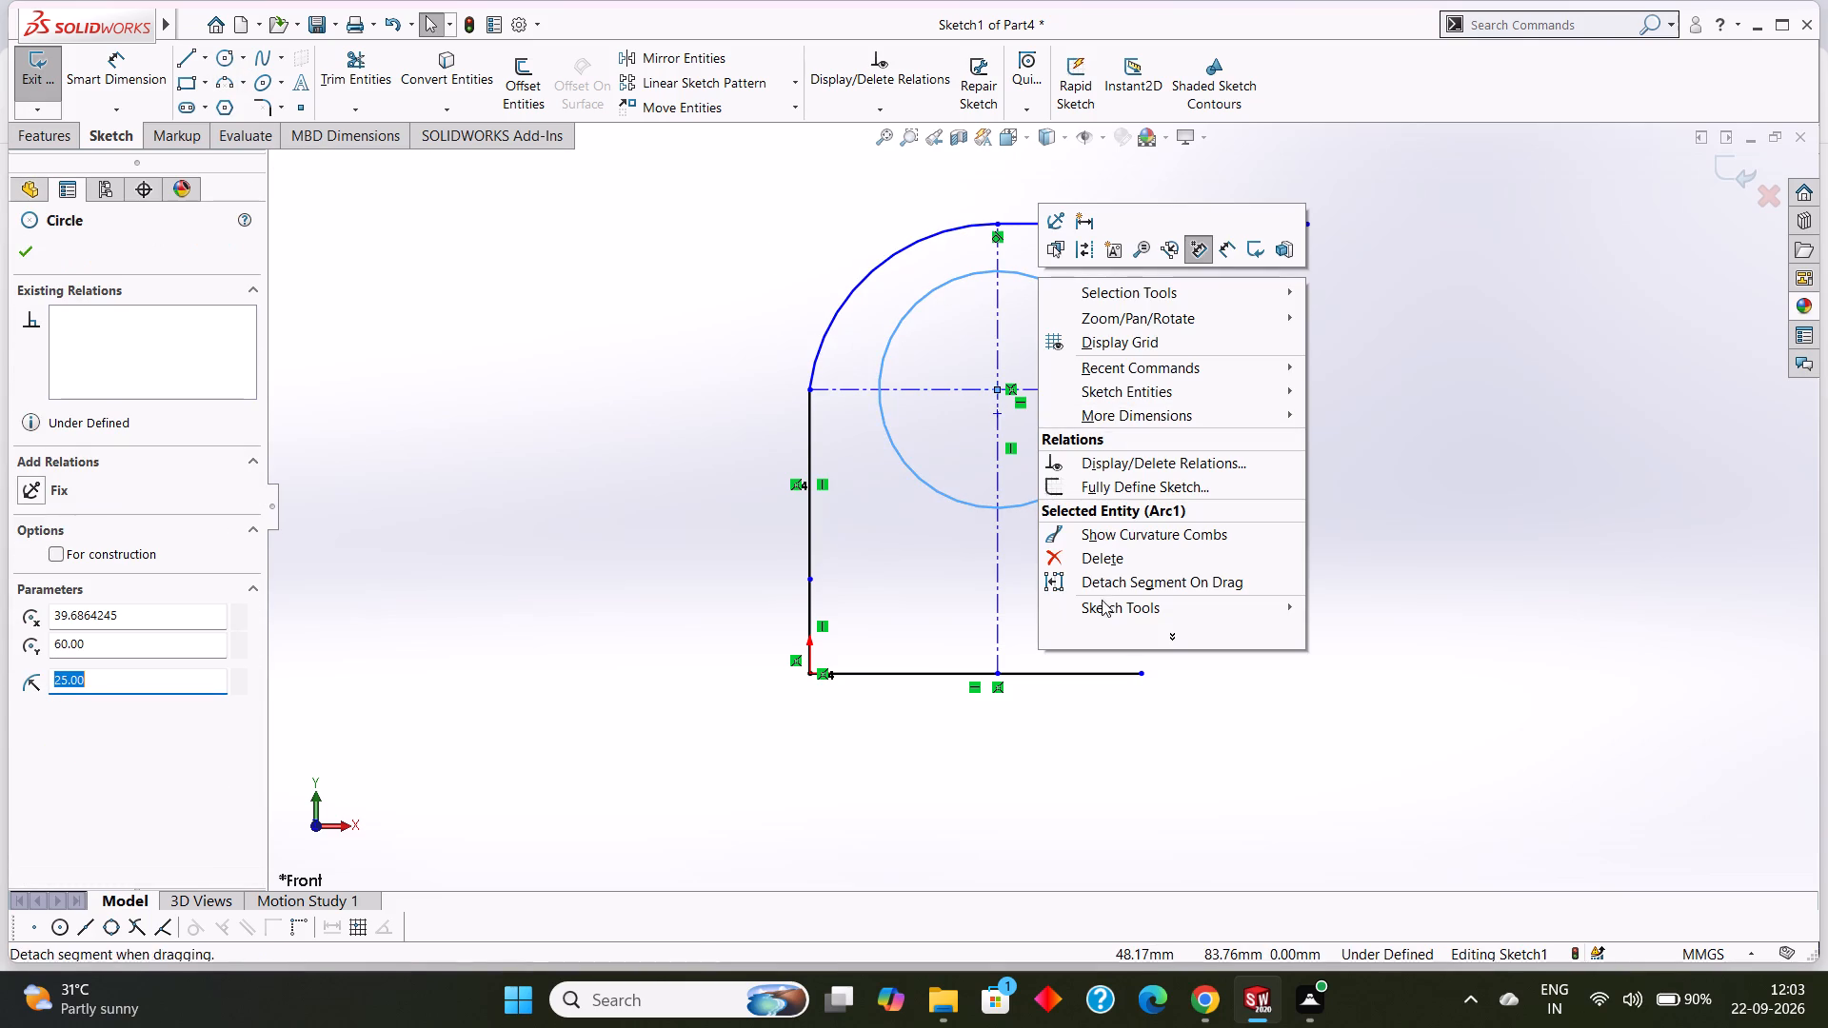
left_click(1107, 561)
Draw a vertical centerline about 62 mm long downward from the free end of the 65 mm upper horizontal line.
scroll(1051, 293, "up", 2)
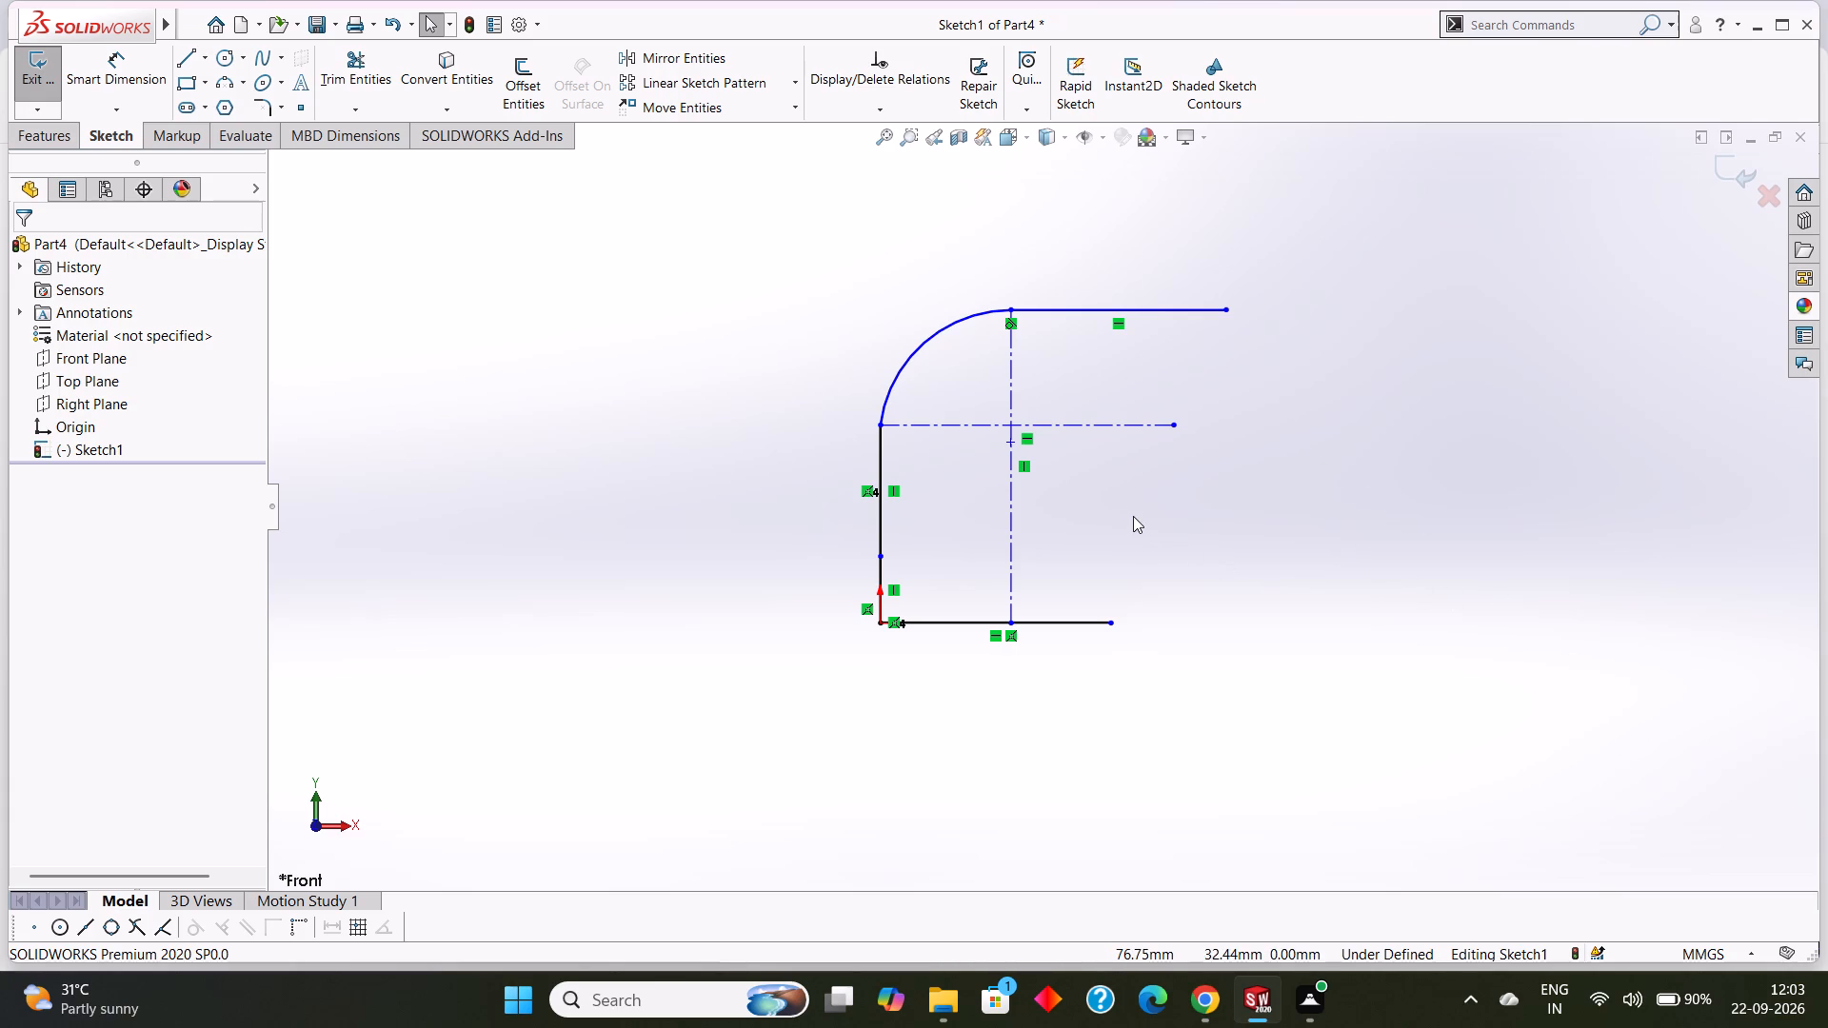
scroll(1133, 516, "down", 2)
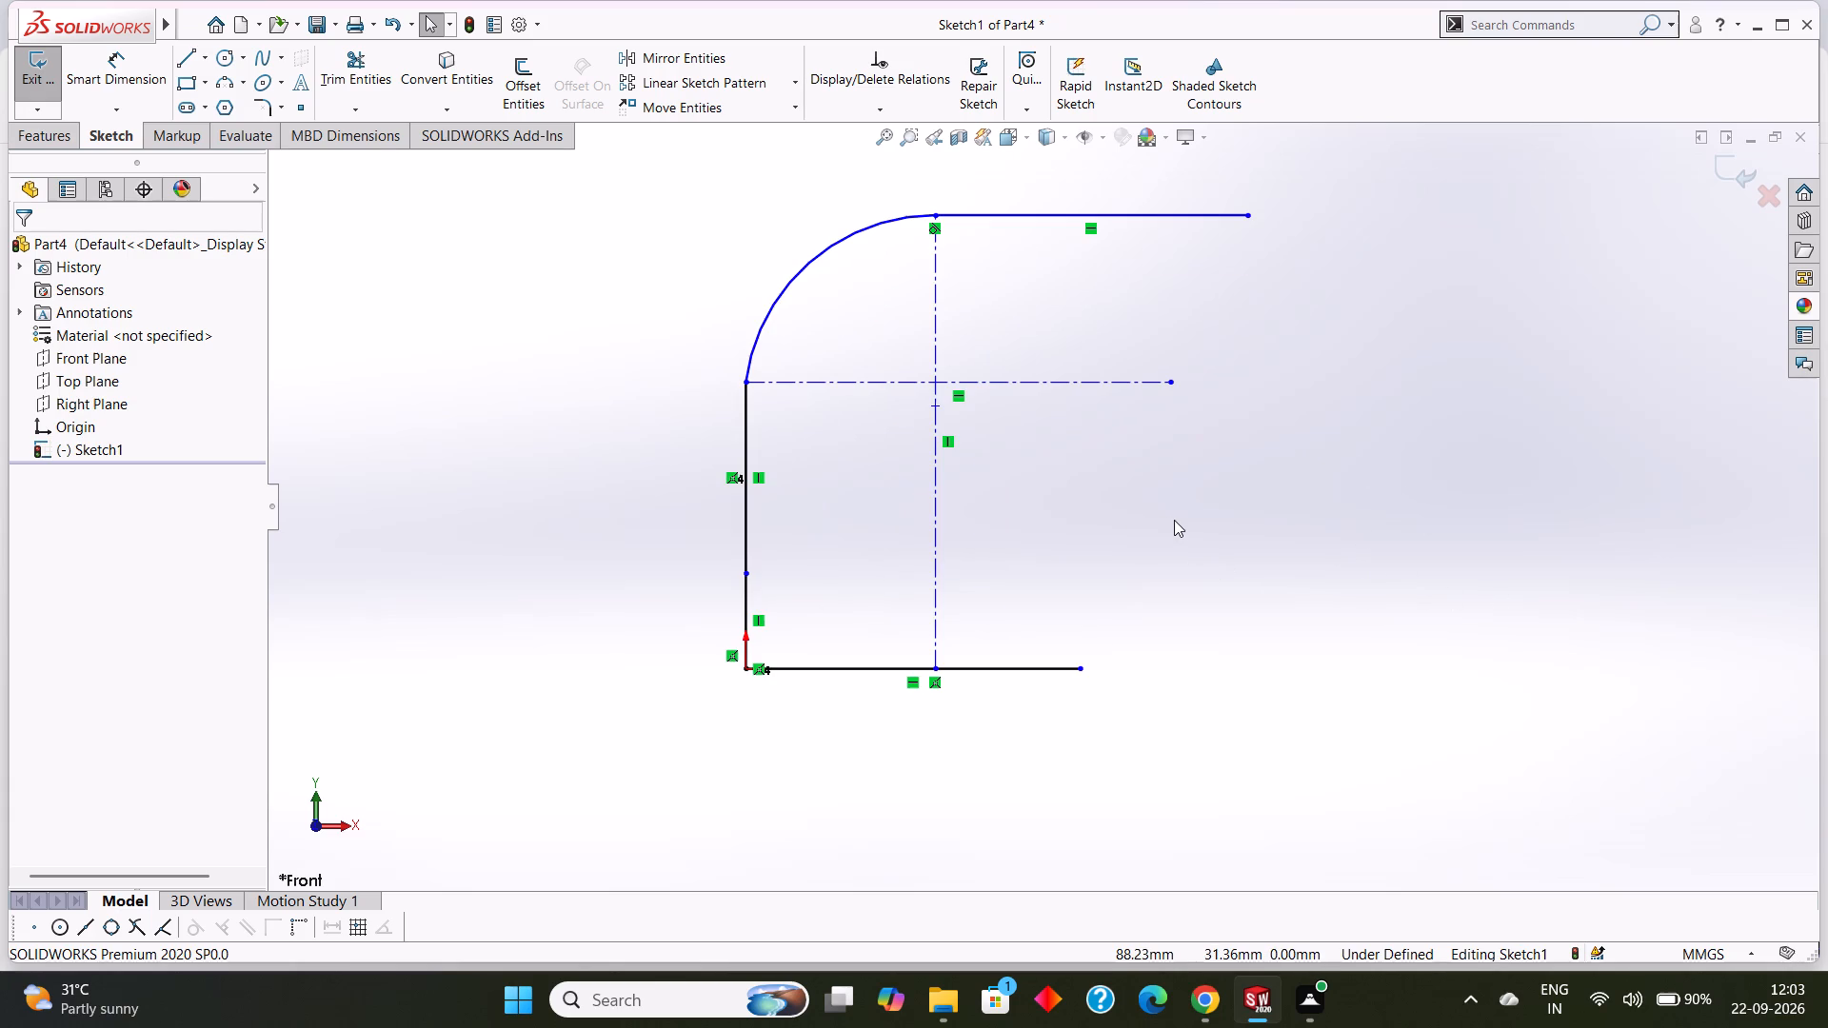
scroll(1175, 520, "up", 2)
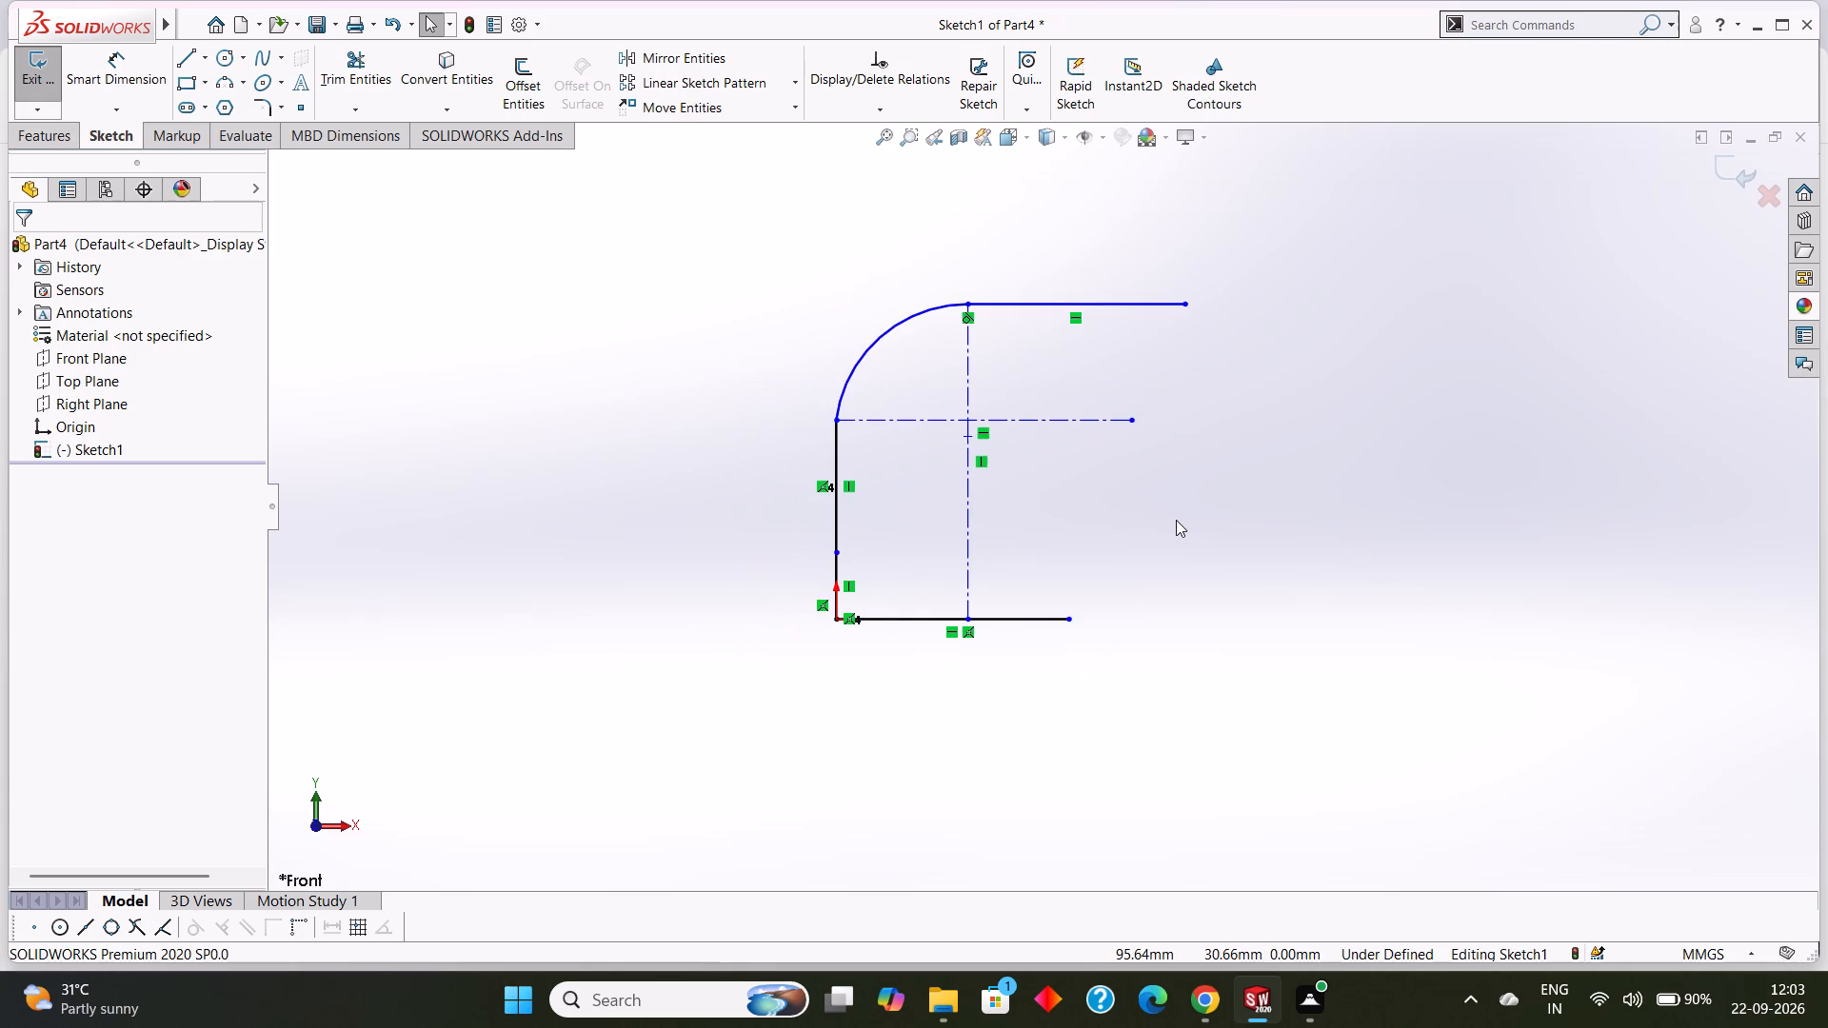
scroll(1176, 520, "up", 1)
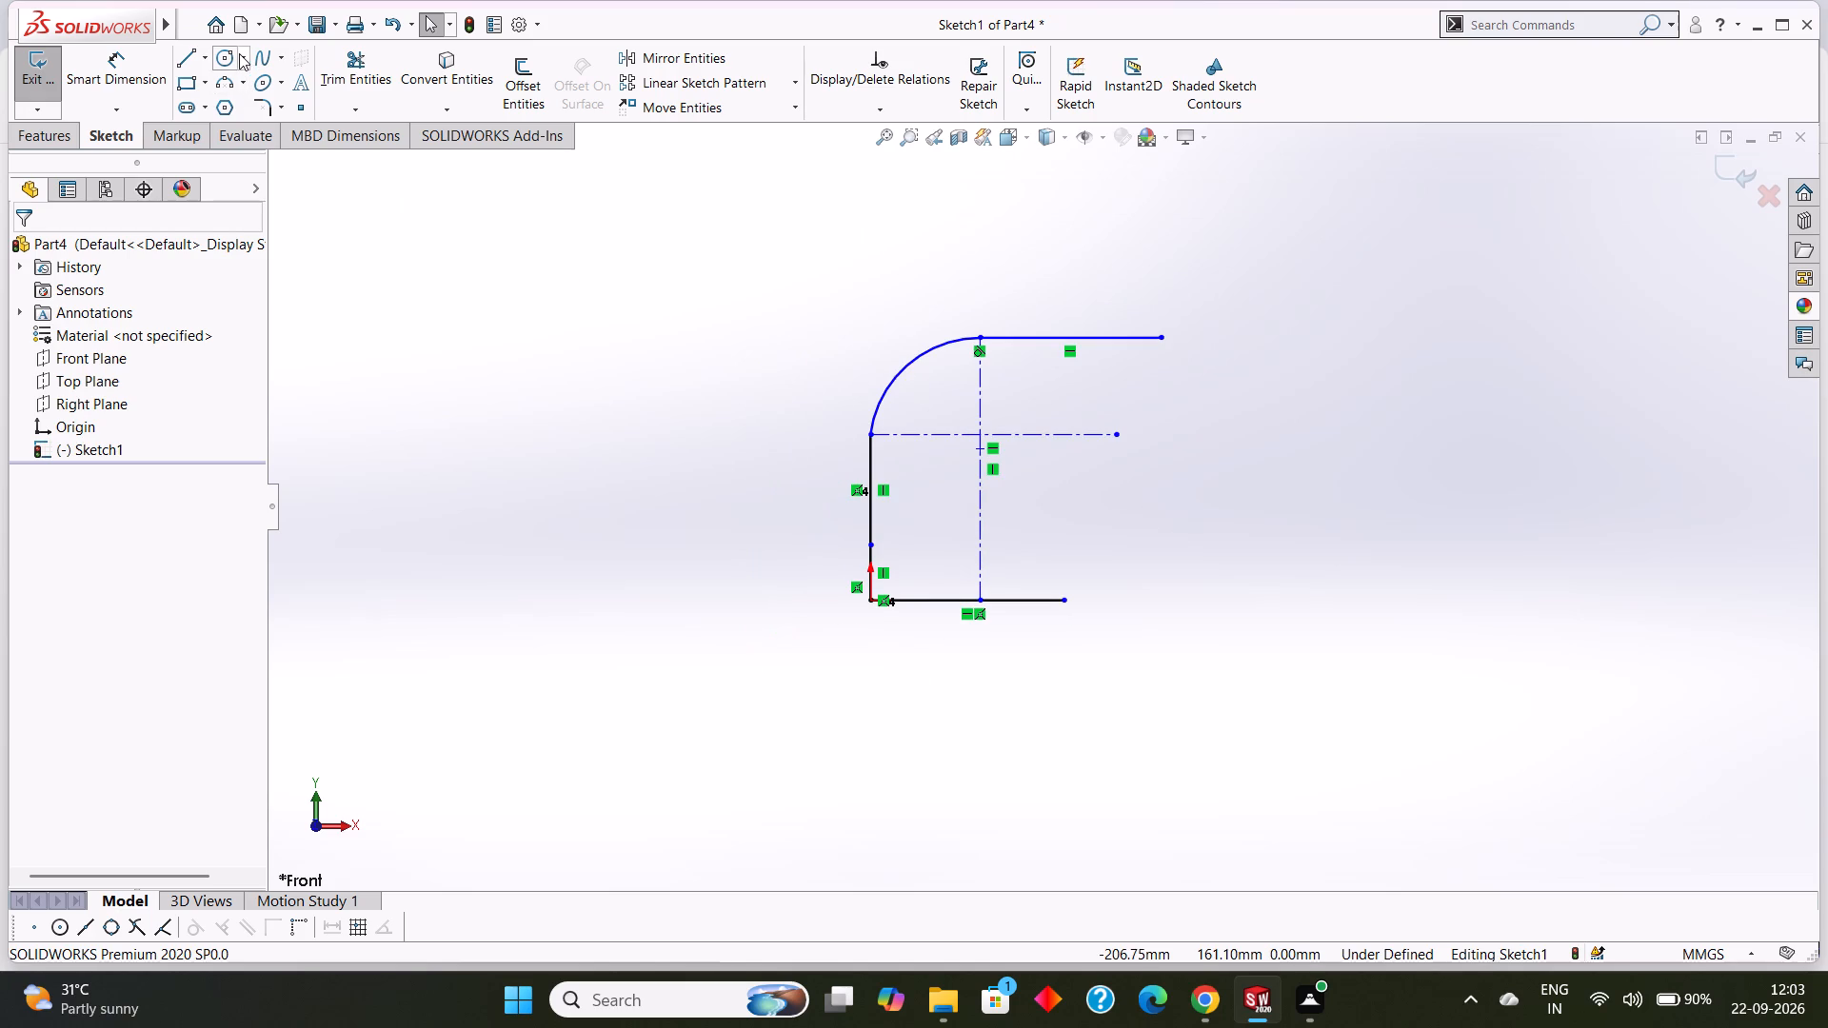
left_click(238, 52)
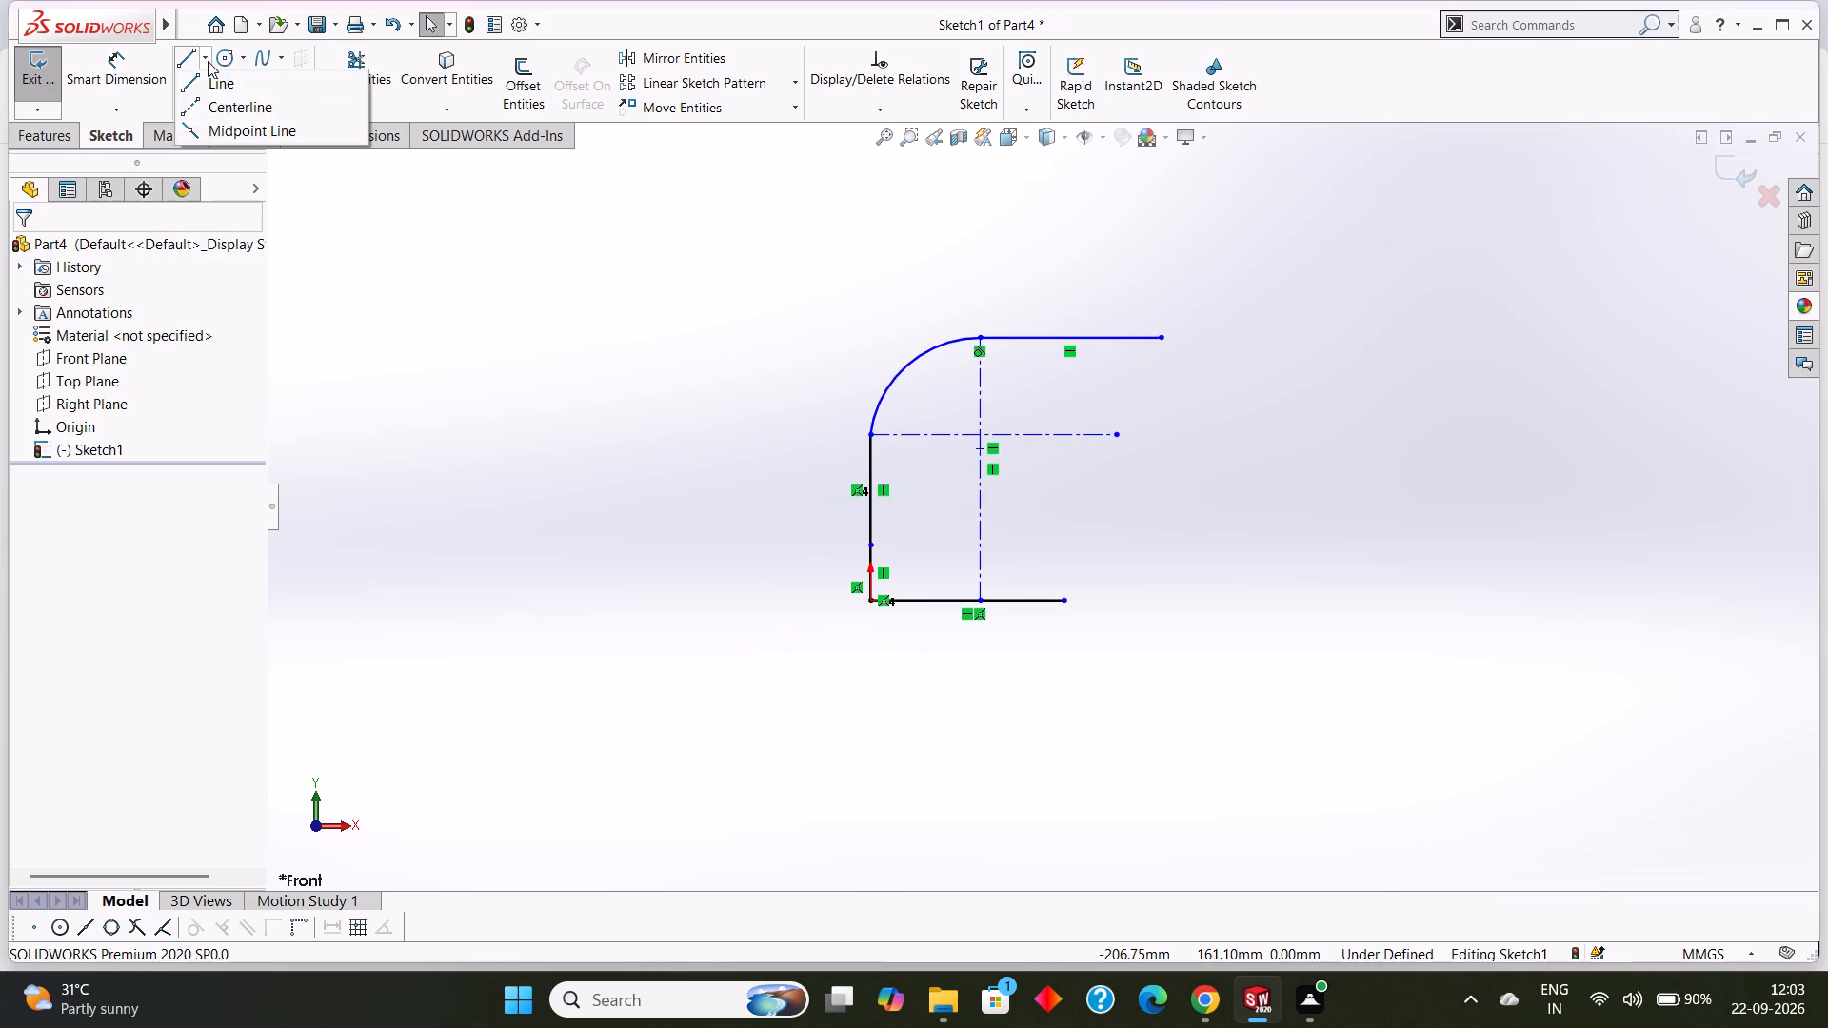
left_click(208, 61)
left_click(207, 59)
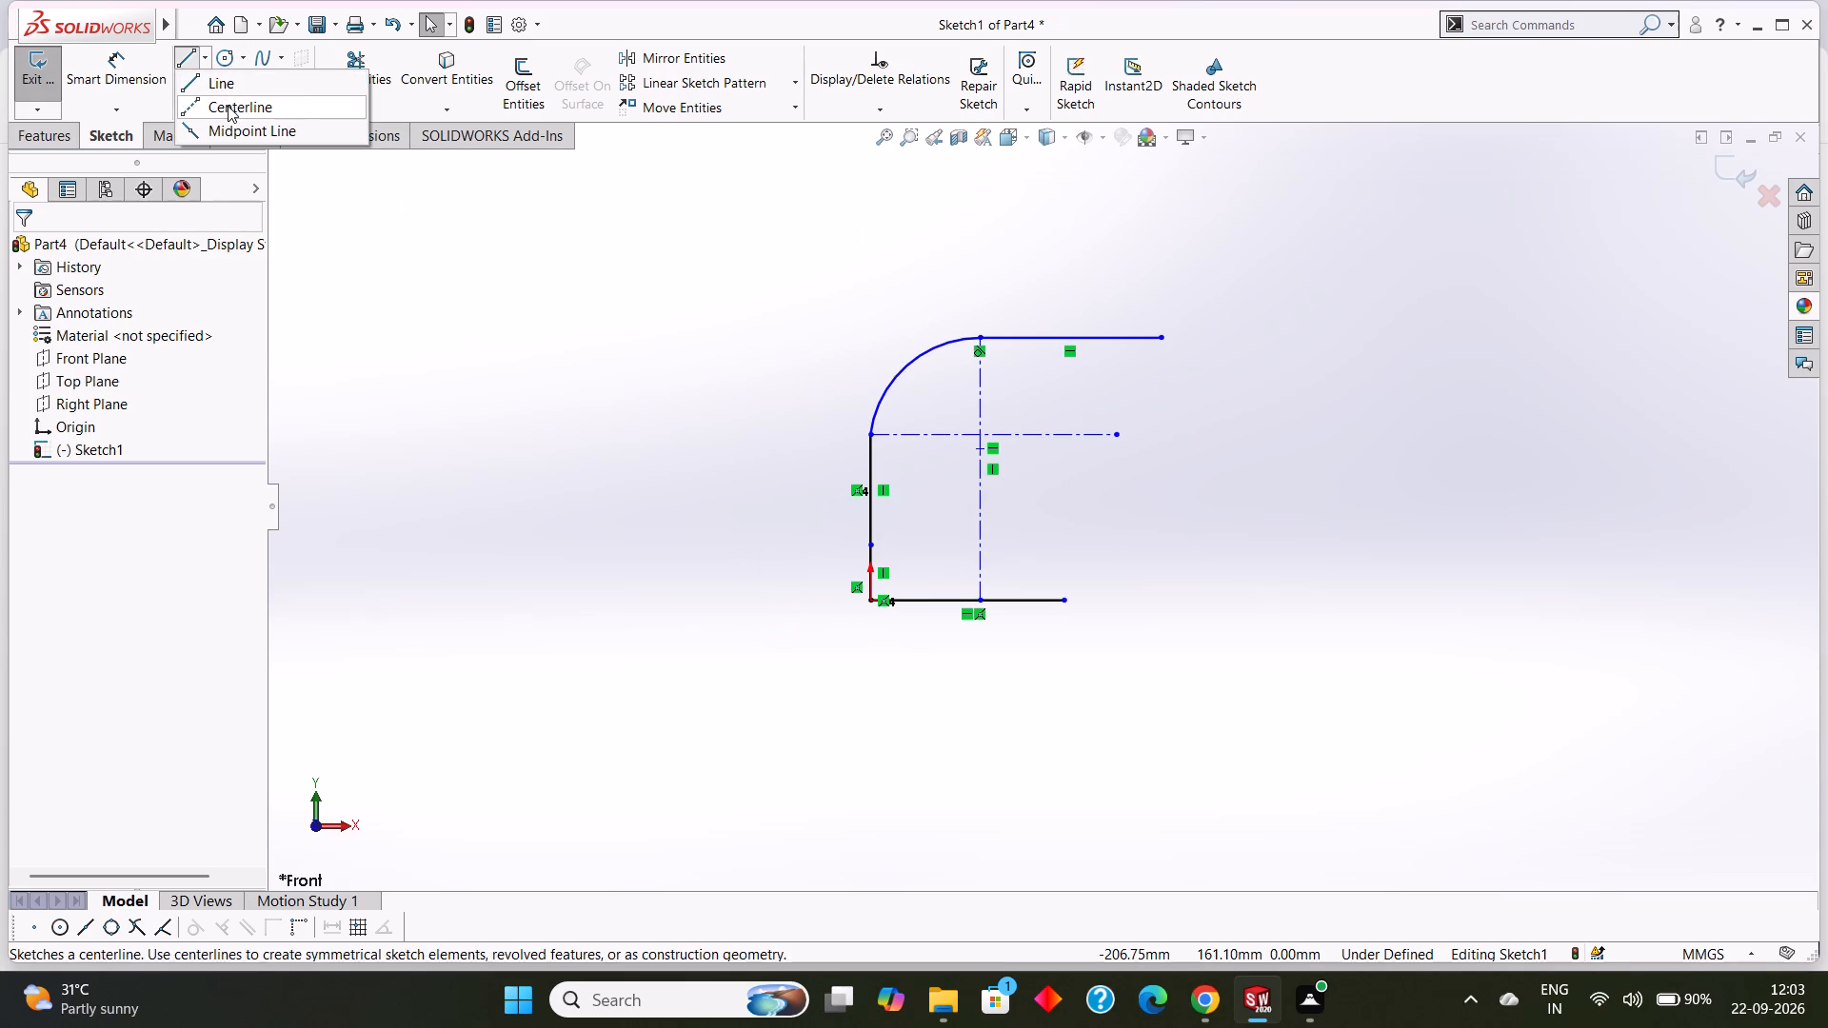
left_click(228, 106)
left_click(1162, 340)
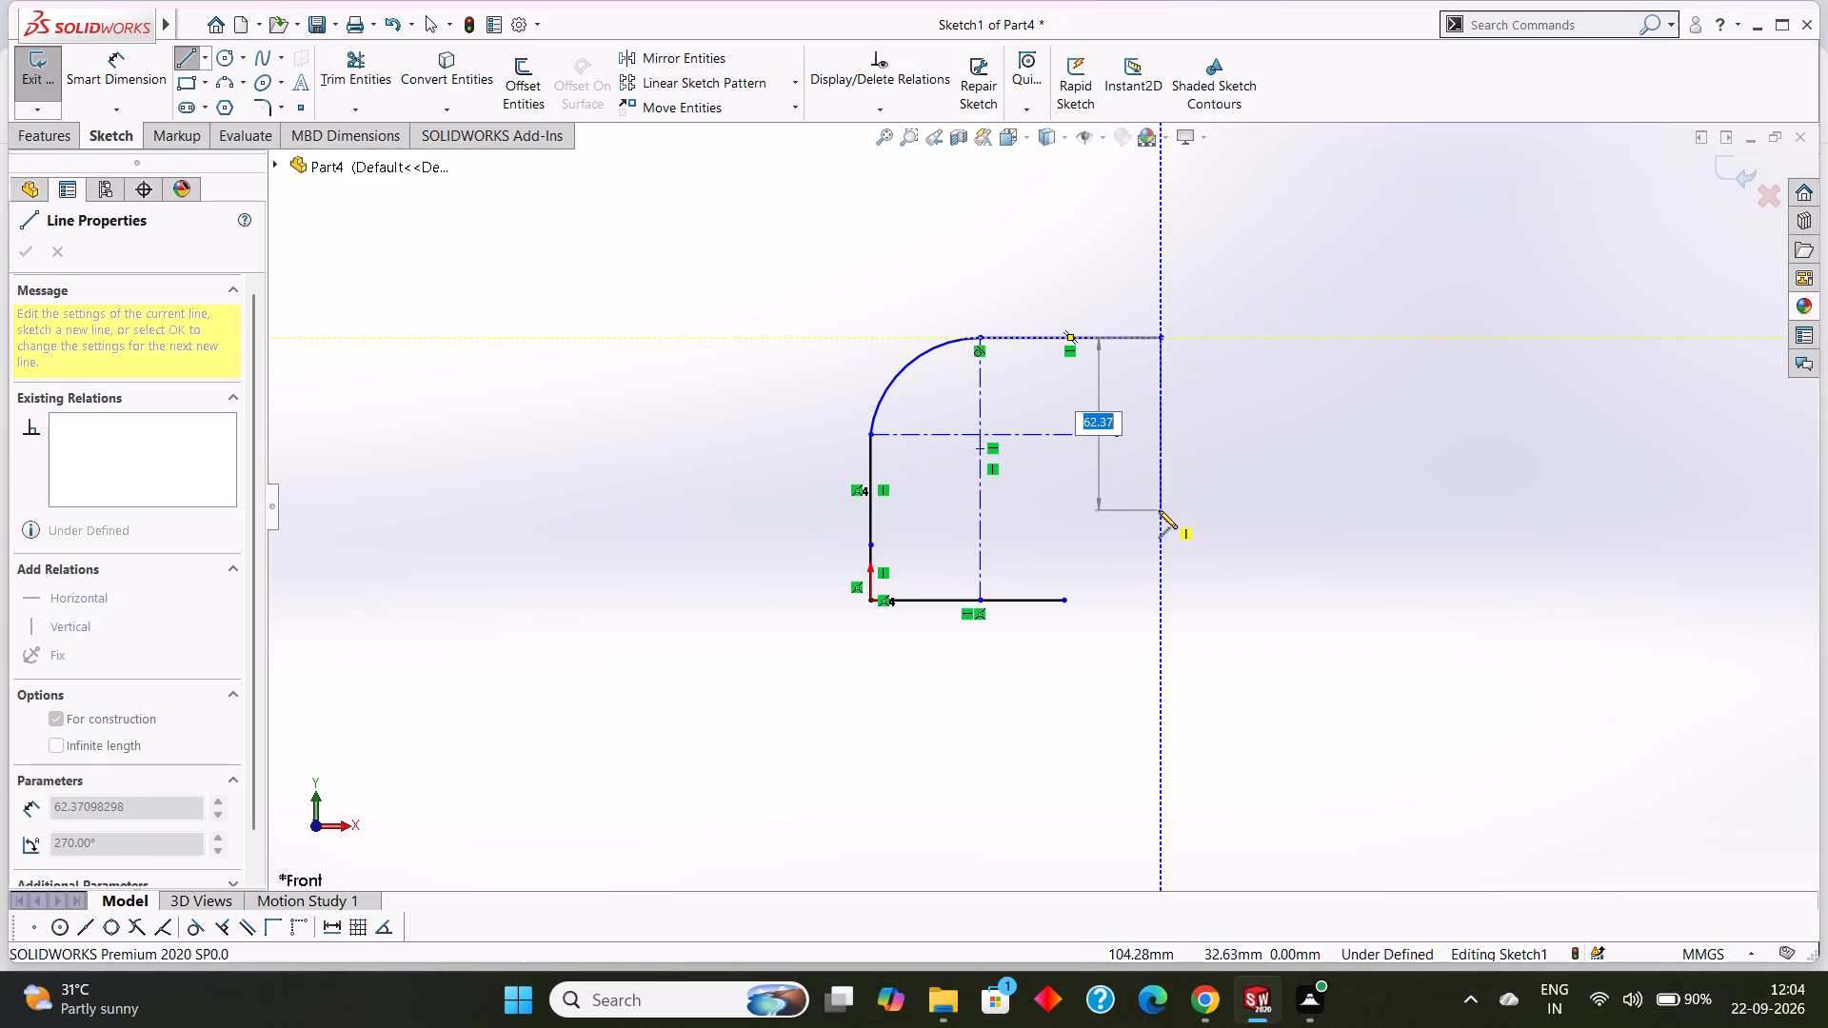
left_click(1159, 510)
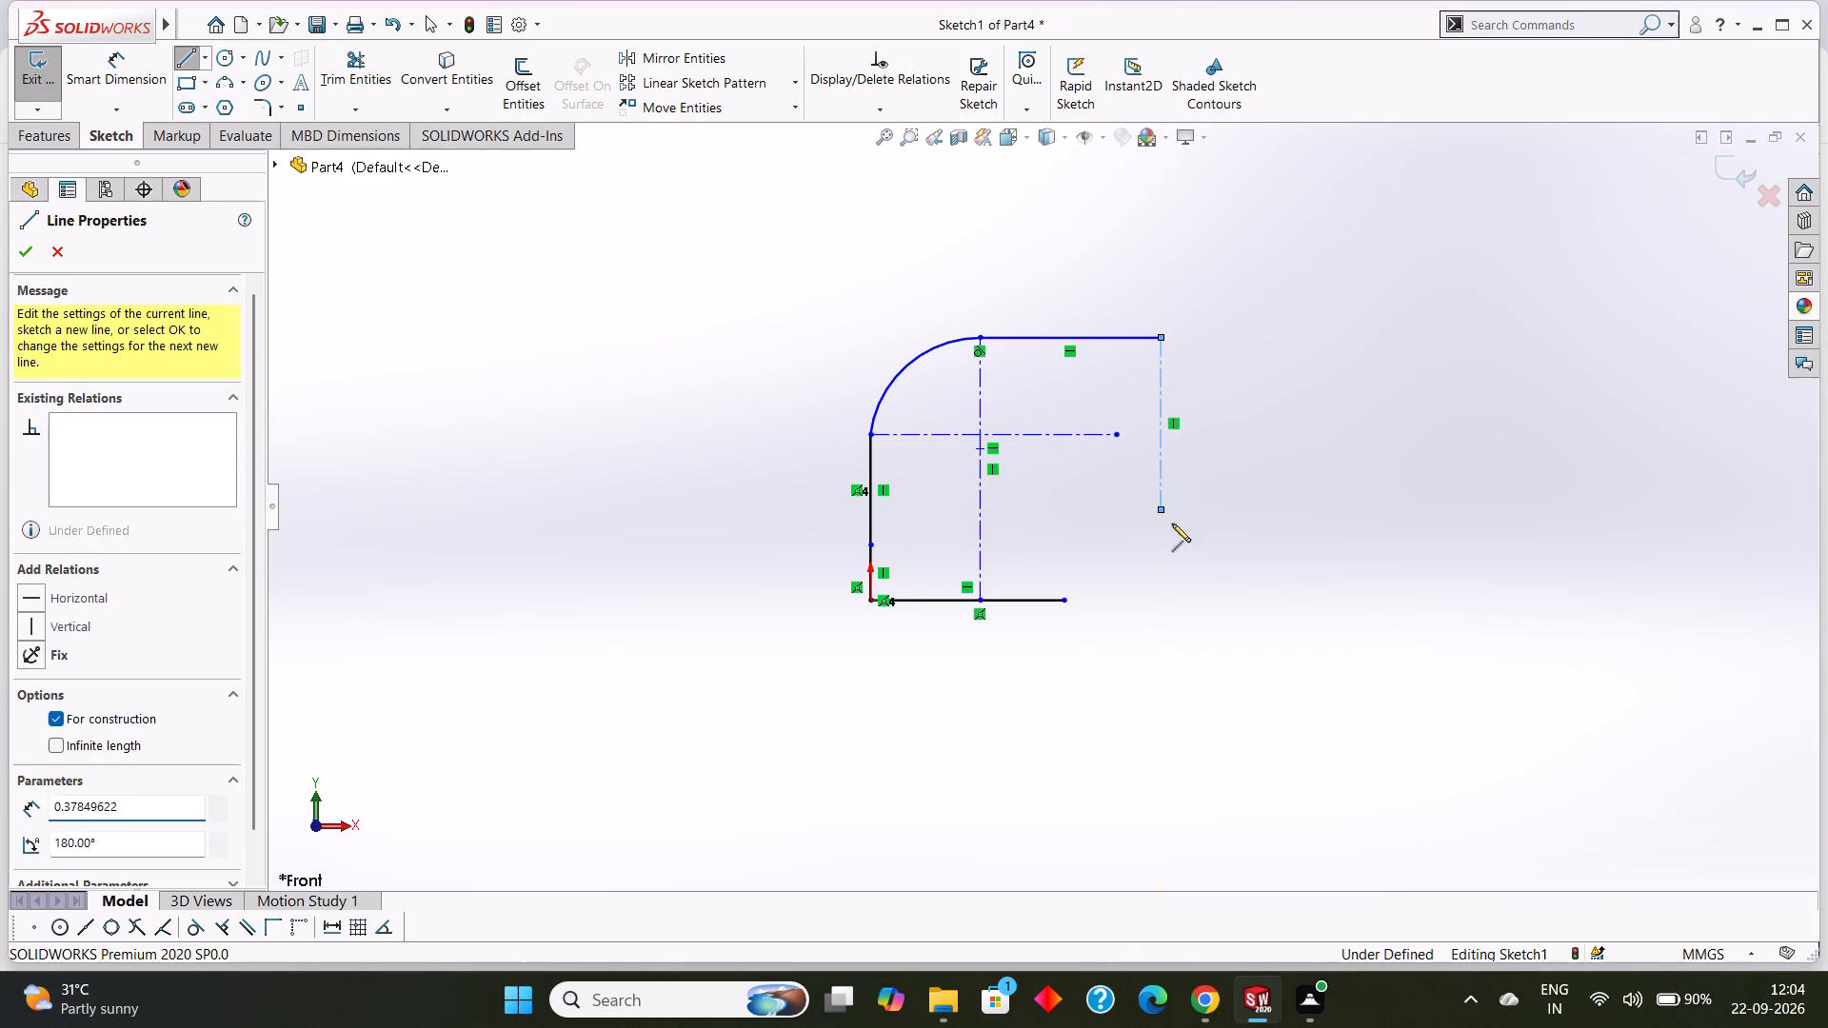
right_click(1198, 571)
left_click(1236, 585)
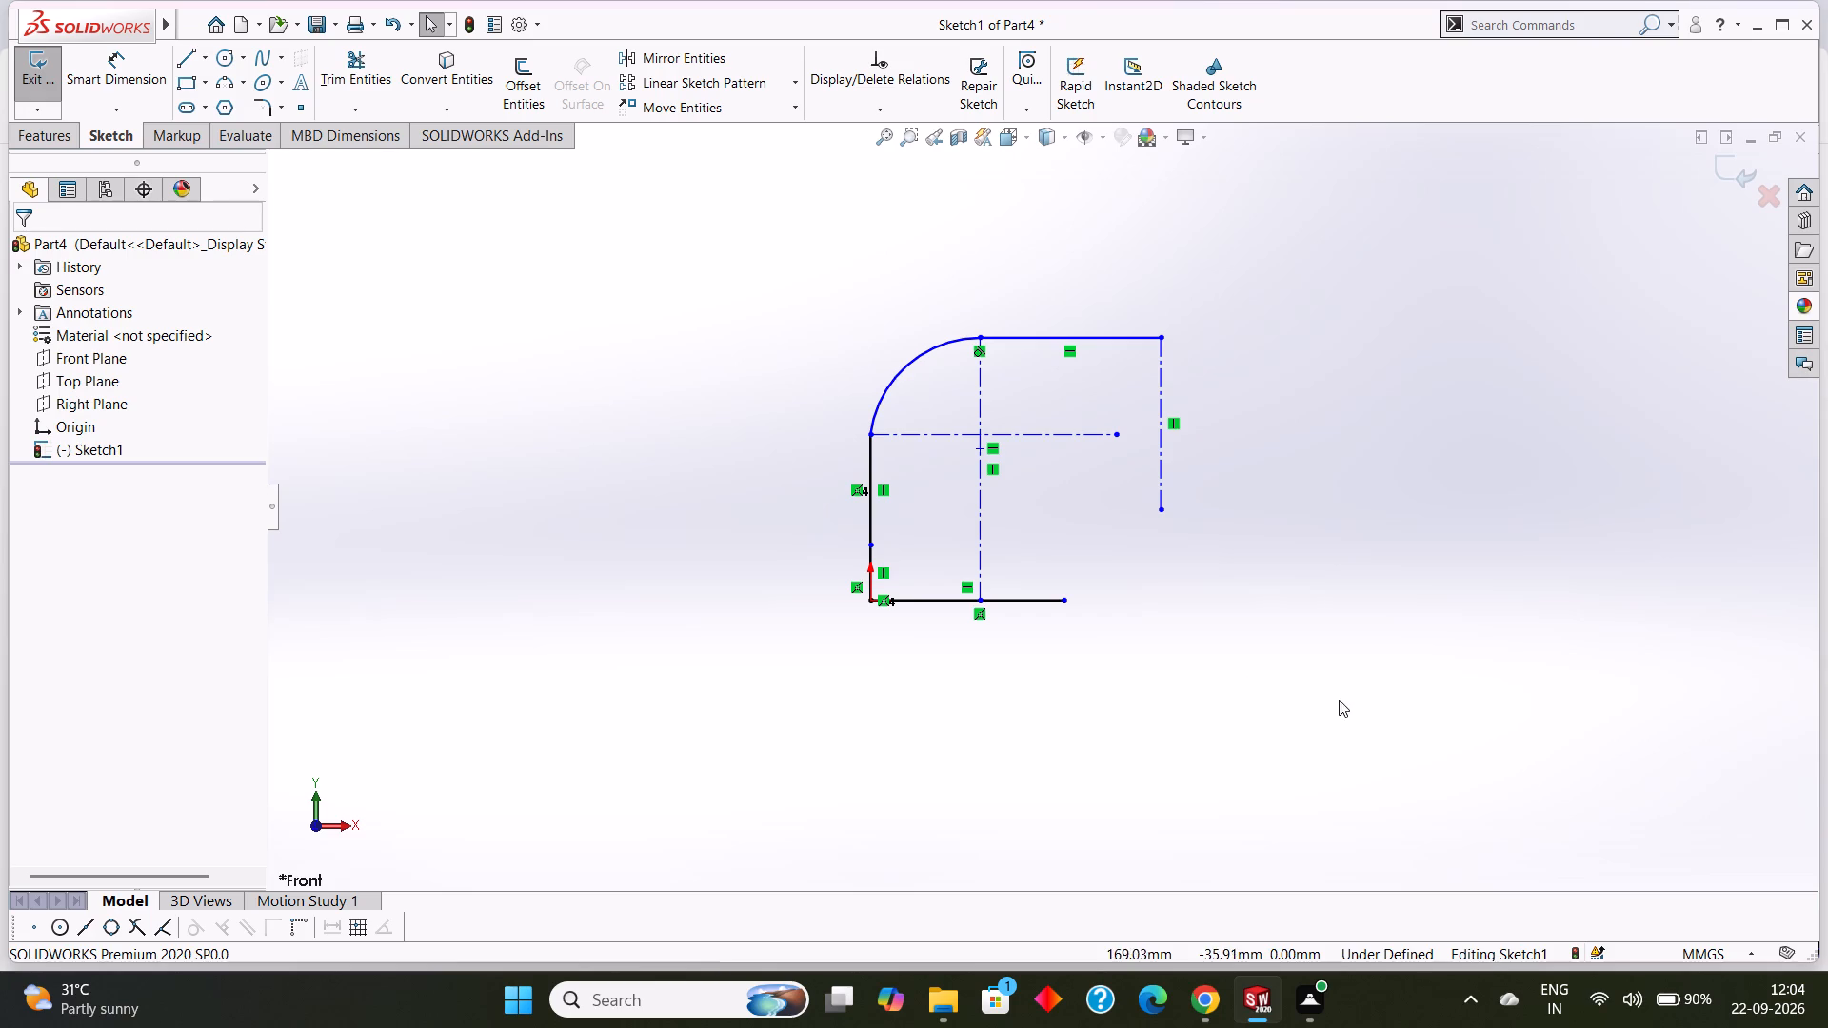
Delete the long horizontal centerline that starts at the vertical side's top endpoint.
scroll(1375, 722, "up", 1)
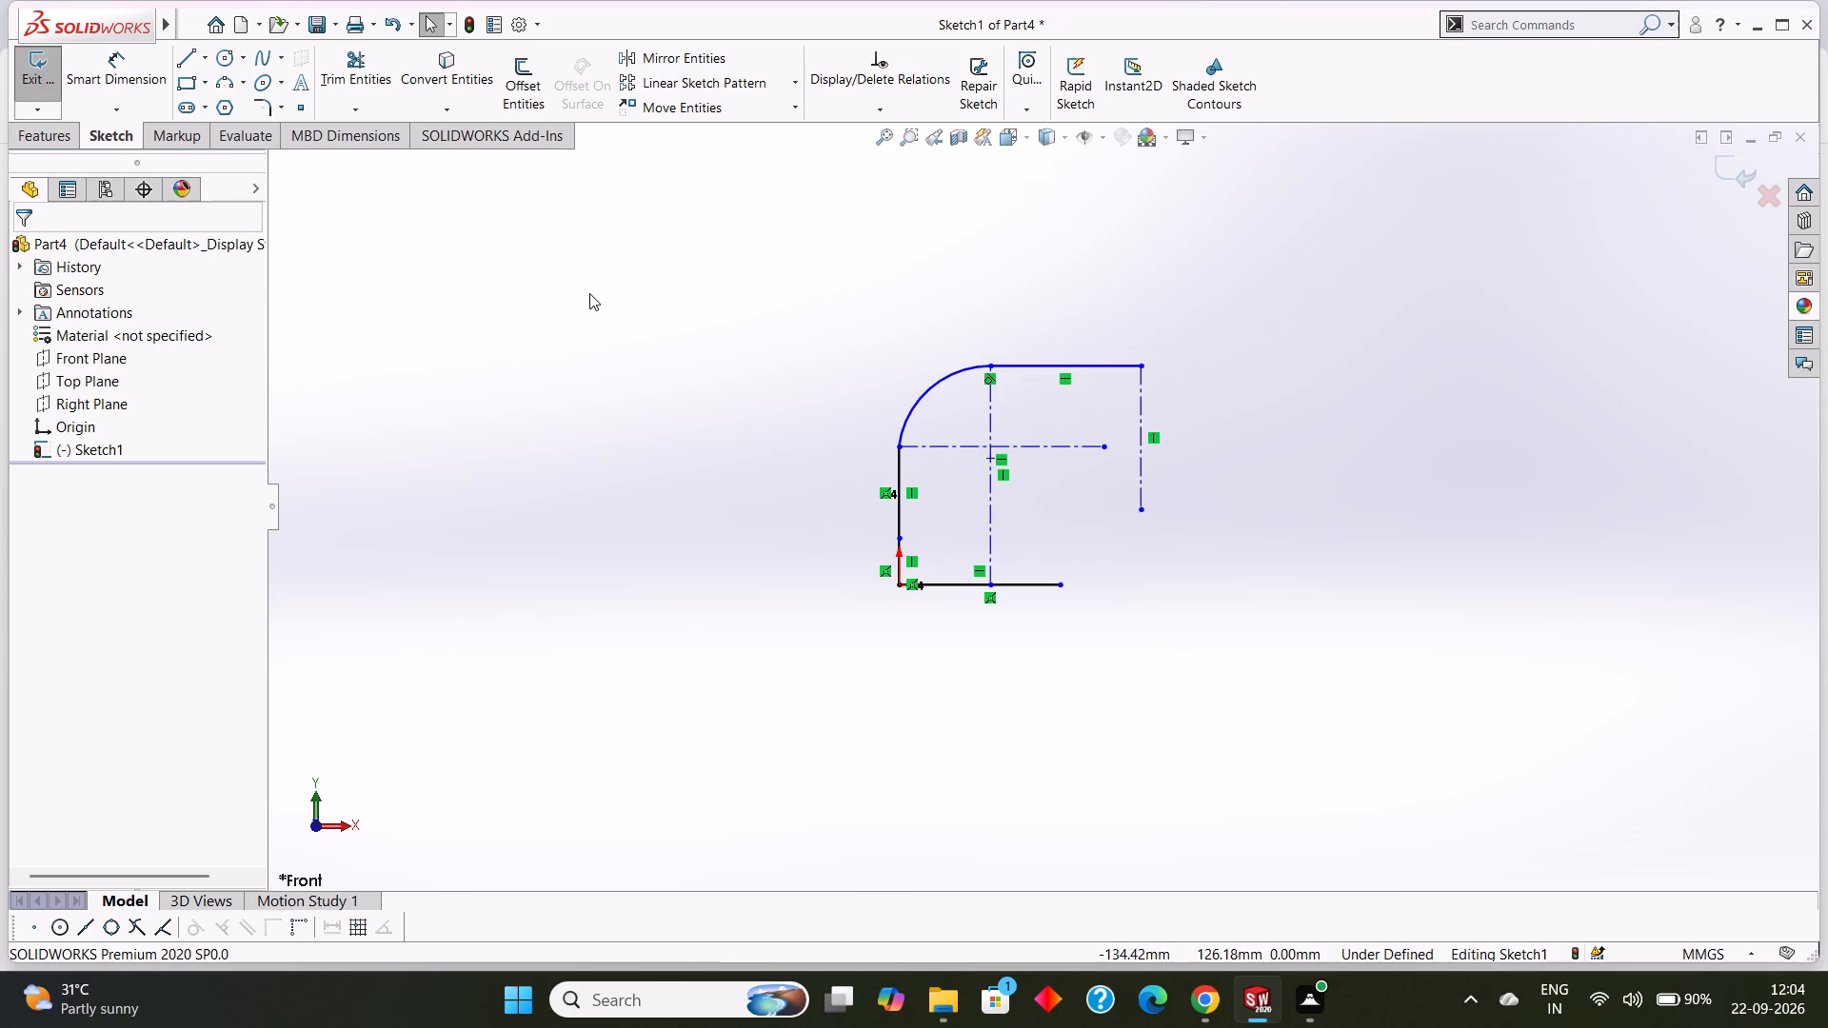
right_click(1066, 445)
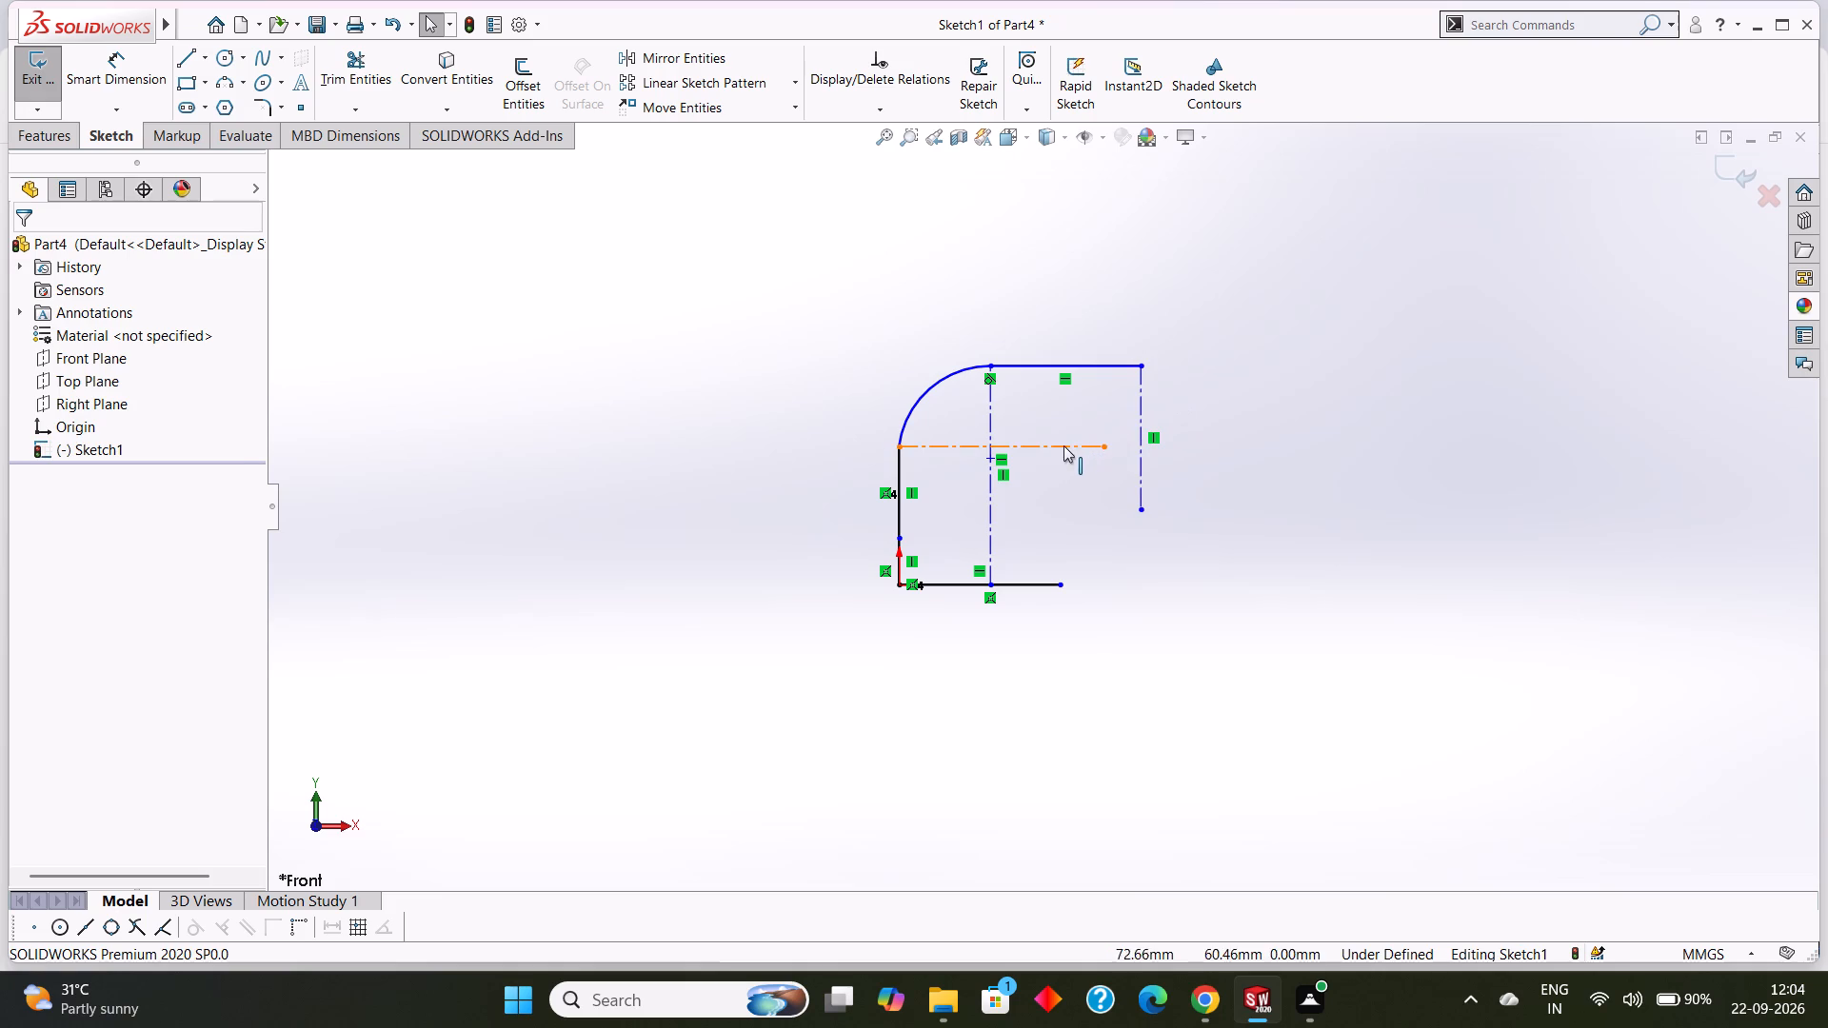
left_click(1148, 718)
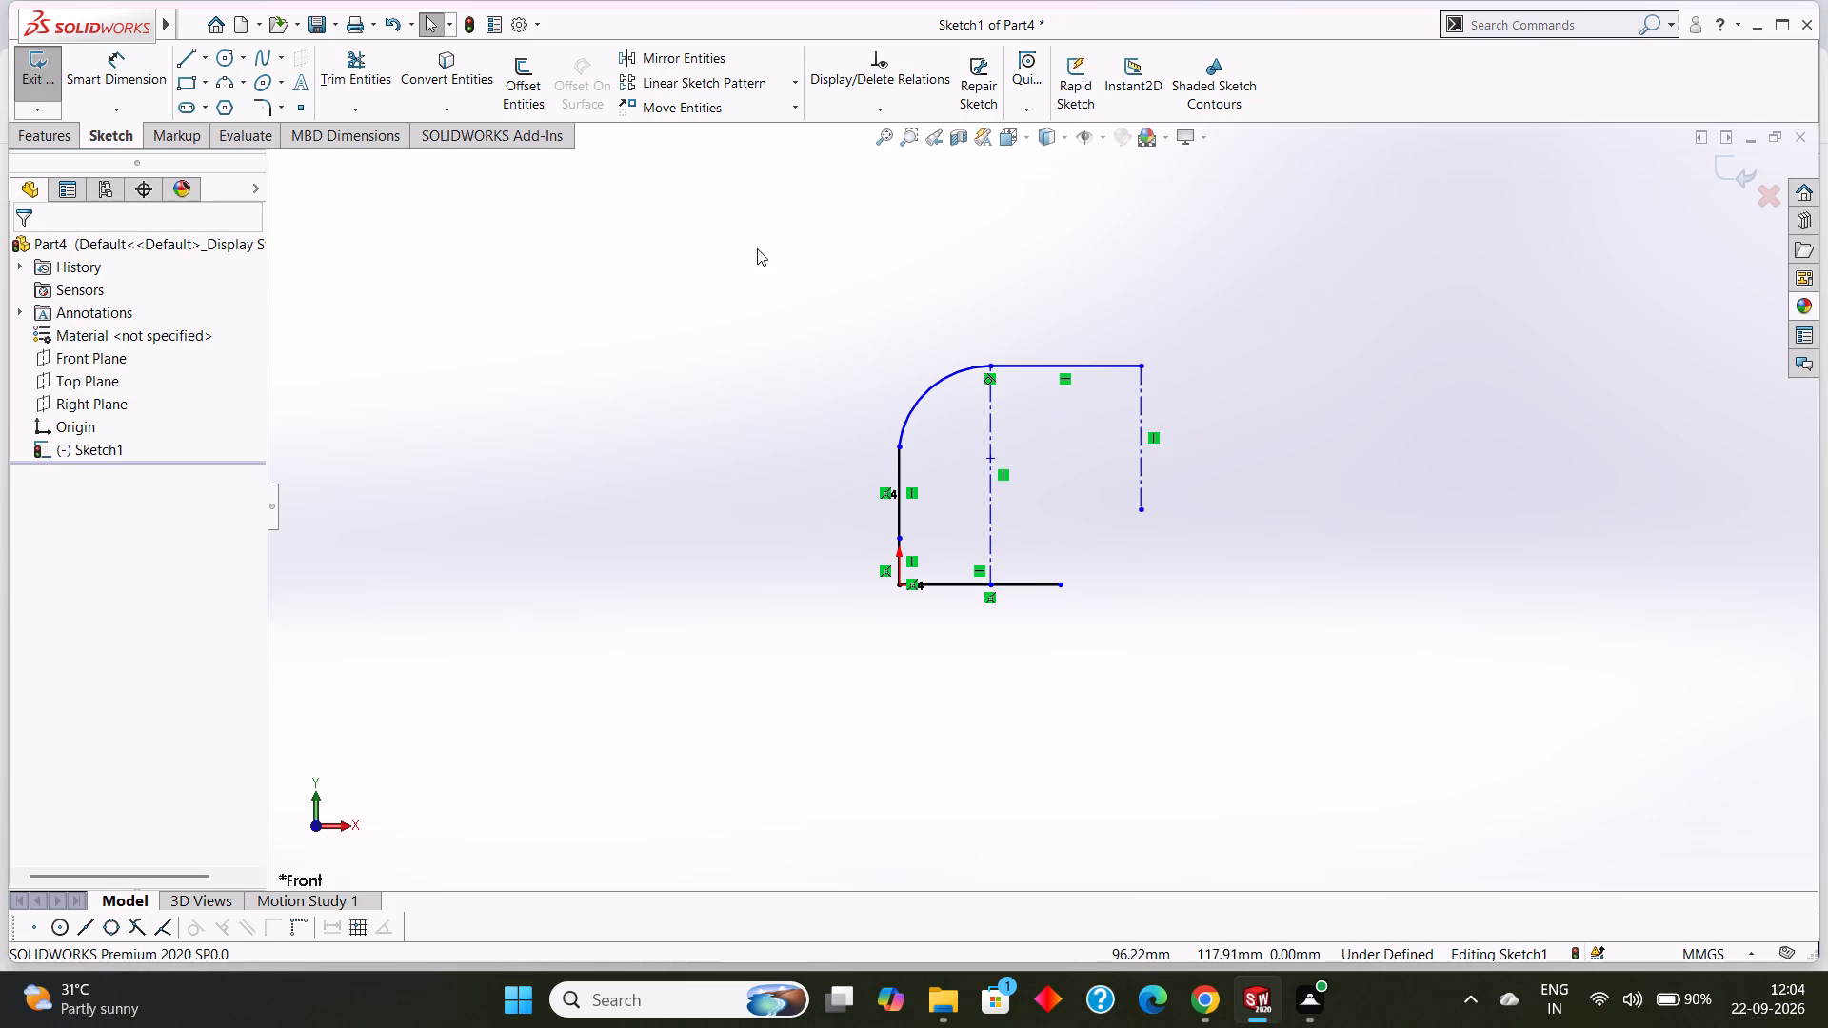
Draw a horizontal centerline about 49 mm long from the vertical side's top endpoint, crossing the vertical centerline below the arc's end.
left_click(200, 58)
left_click(251, 106)
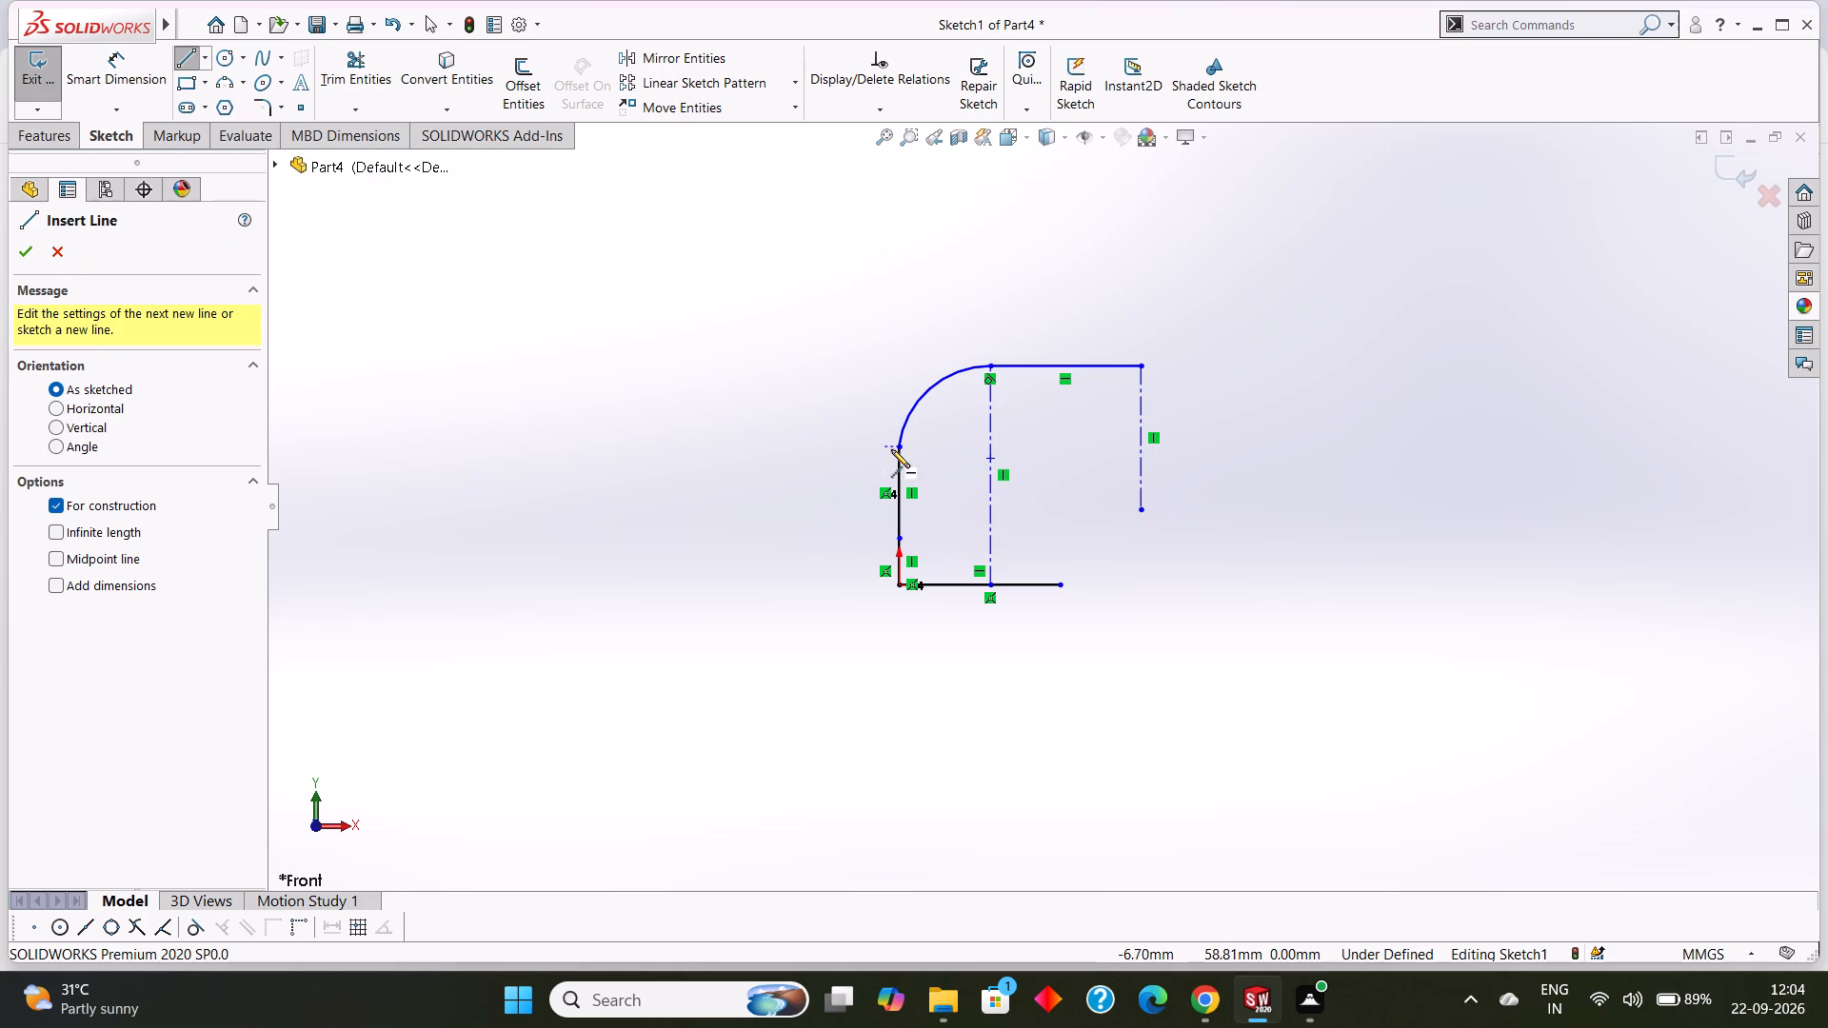
left_click(895, 449)
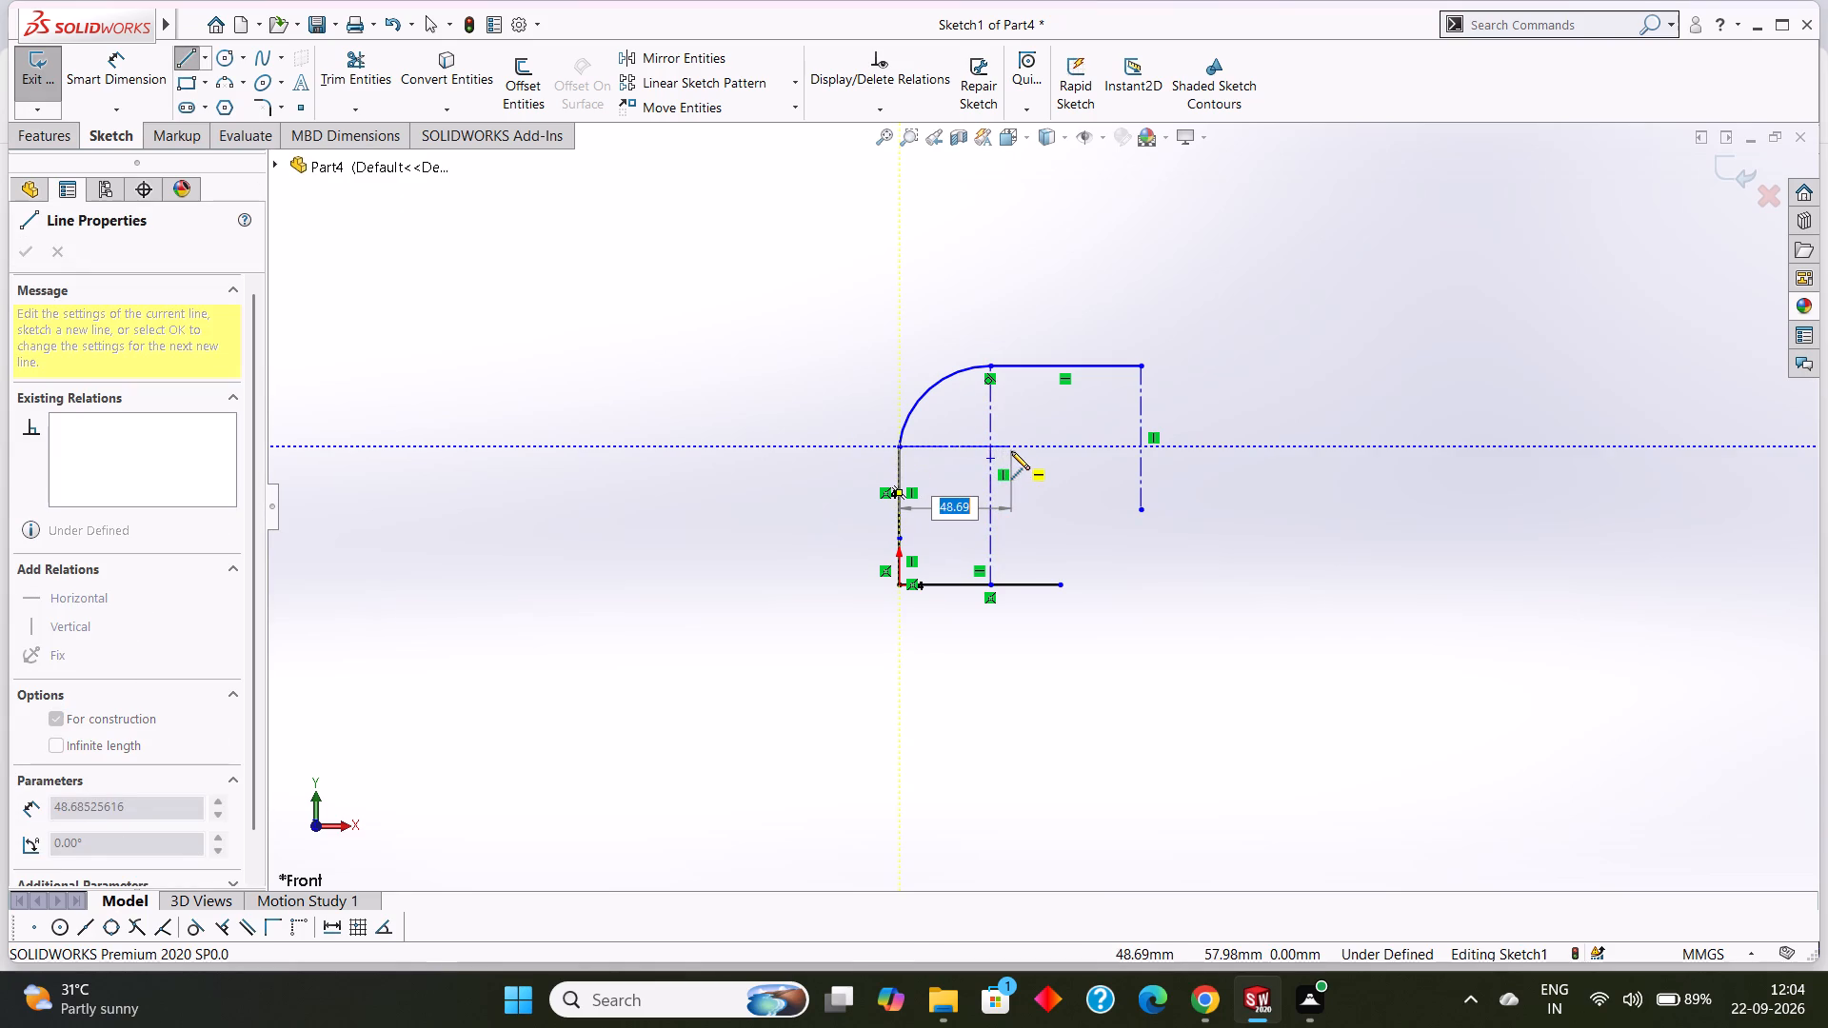
left_click(1011, 451)
right_click(1029, 476)
left_click(1068, 482)
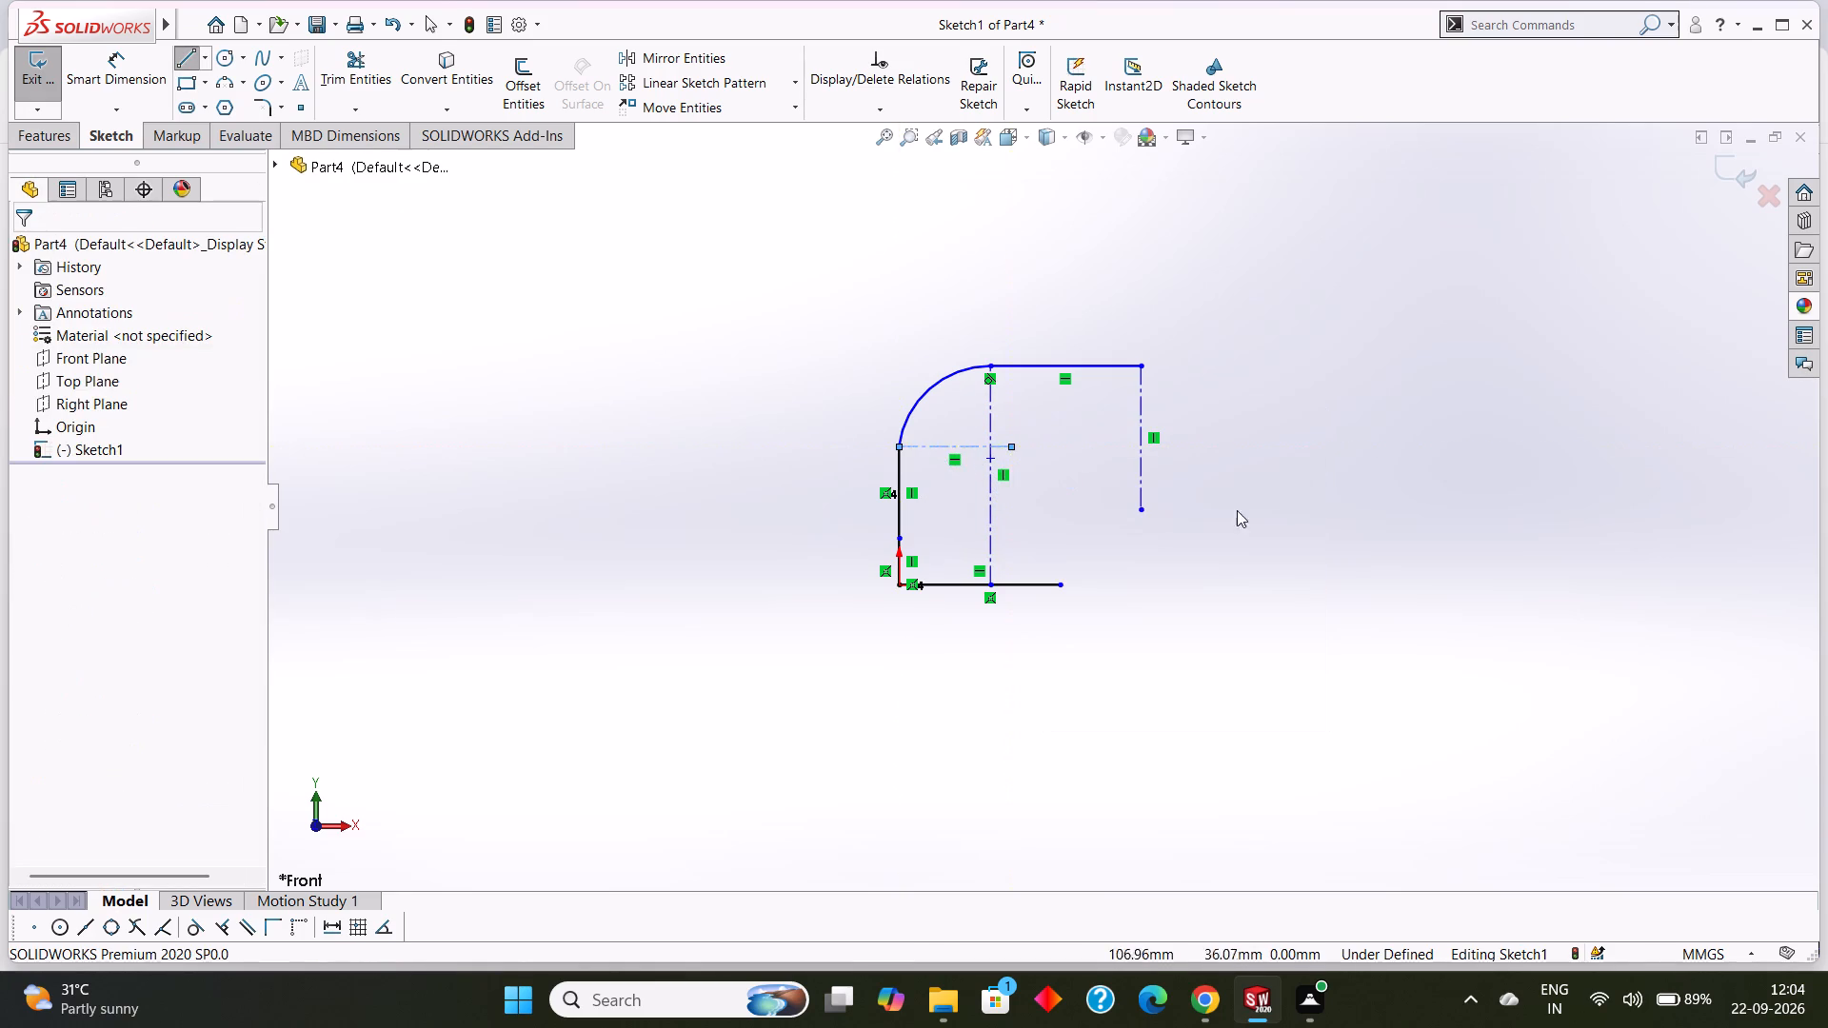
Draw a 75 mm vertical centerline upward from the free end of the base line.
left_click(205, 67)
left_click(233, 106)
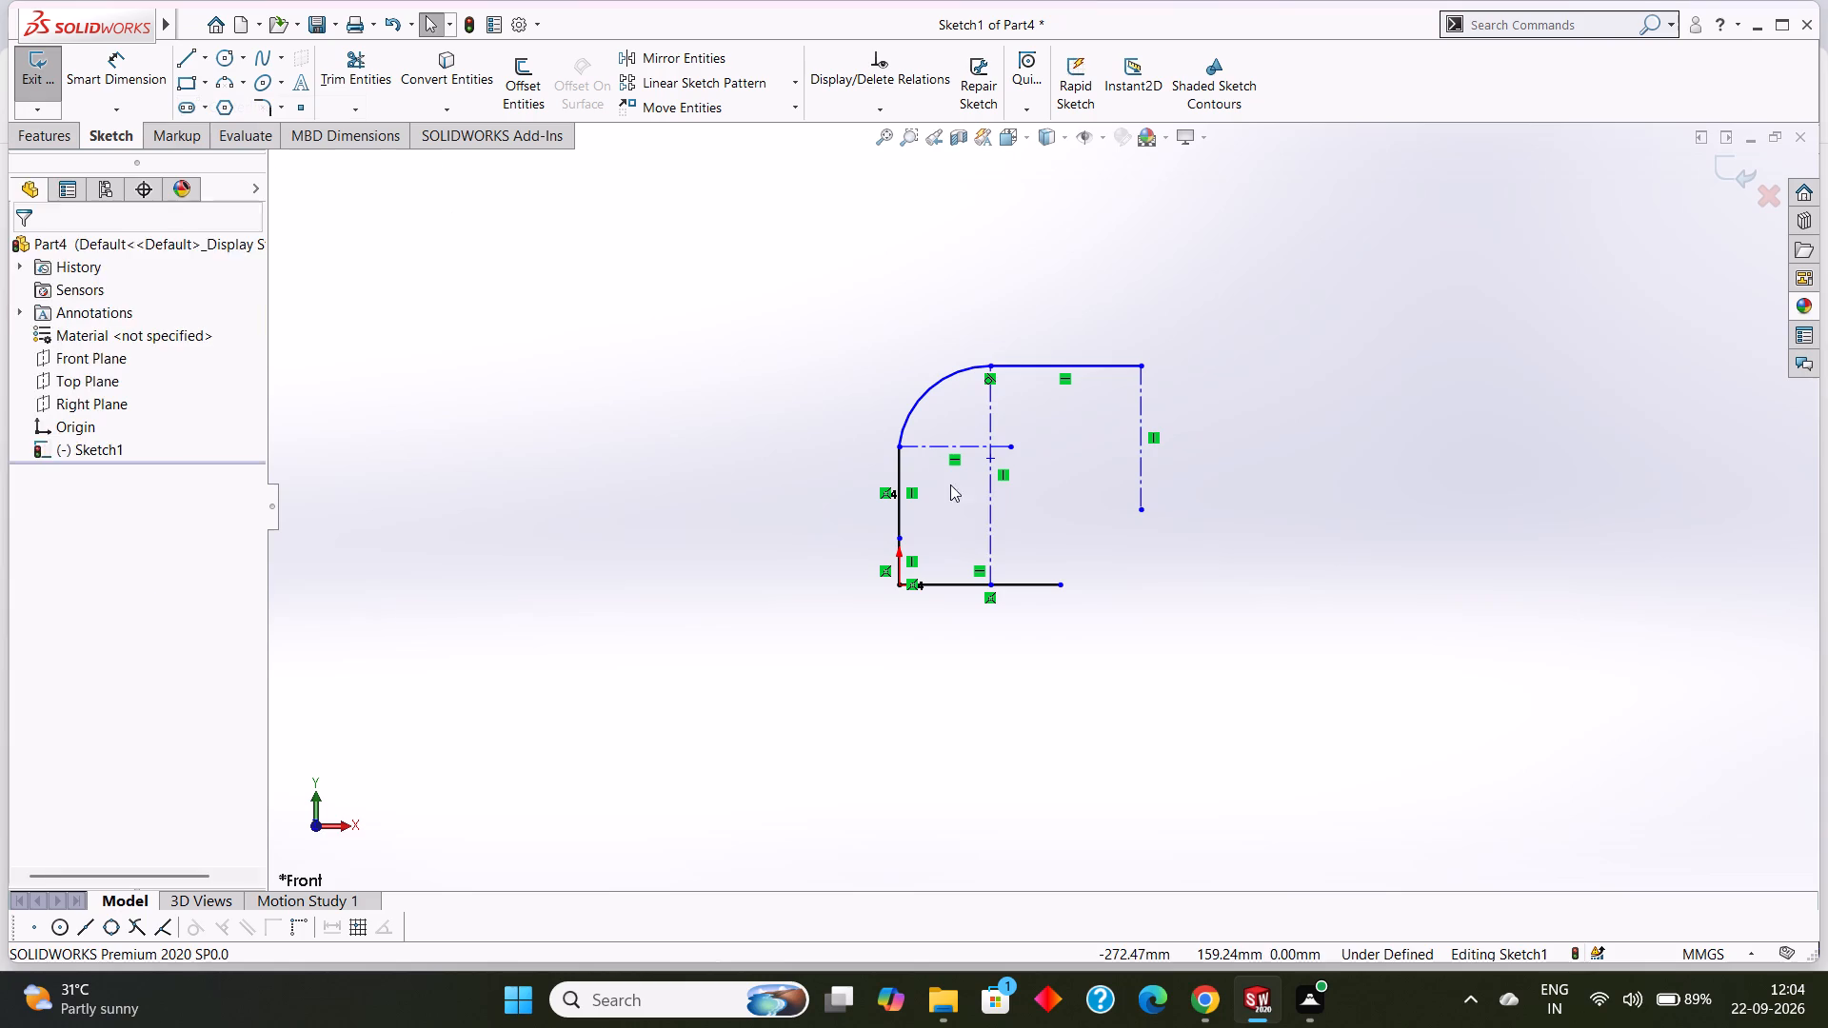
left_click(1062, 587)
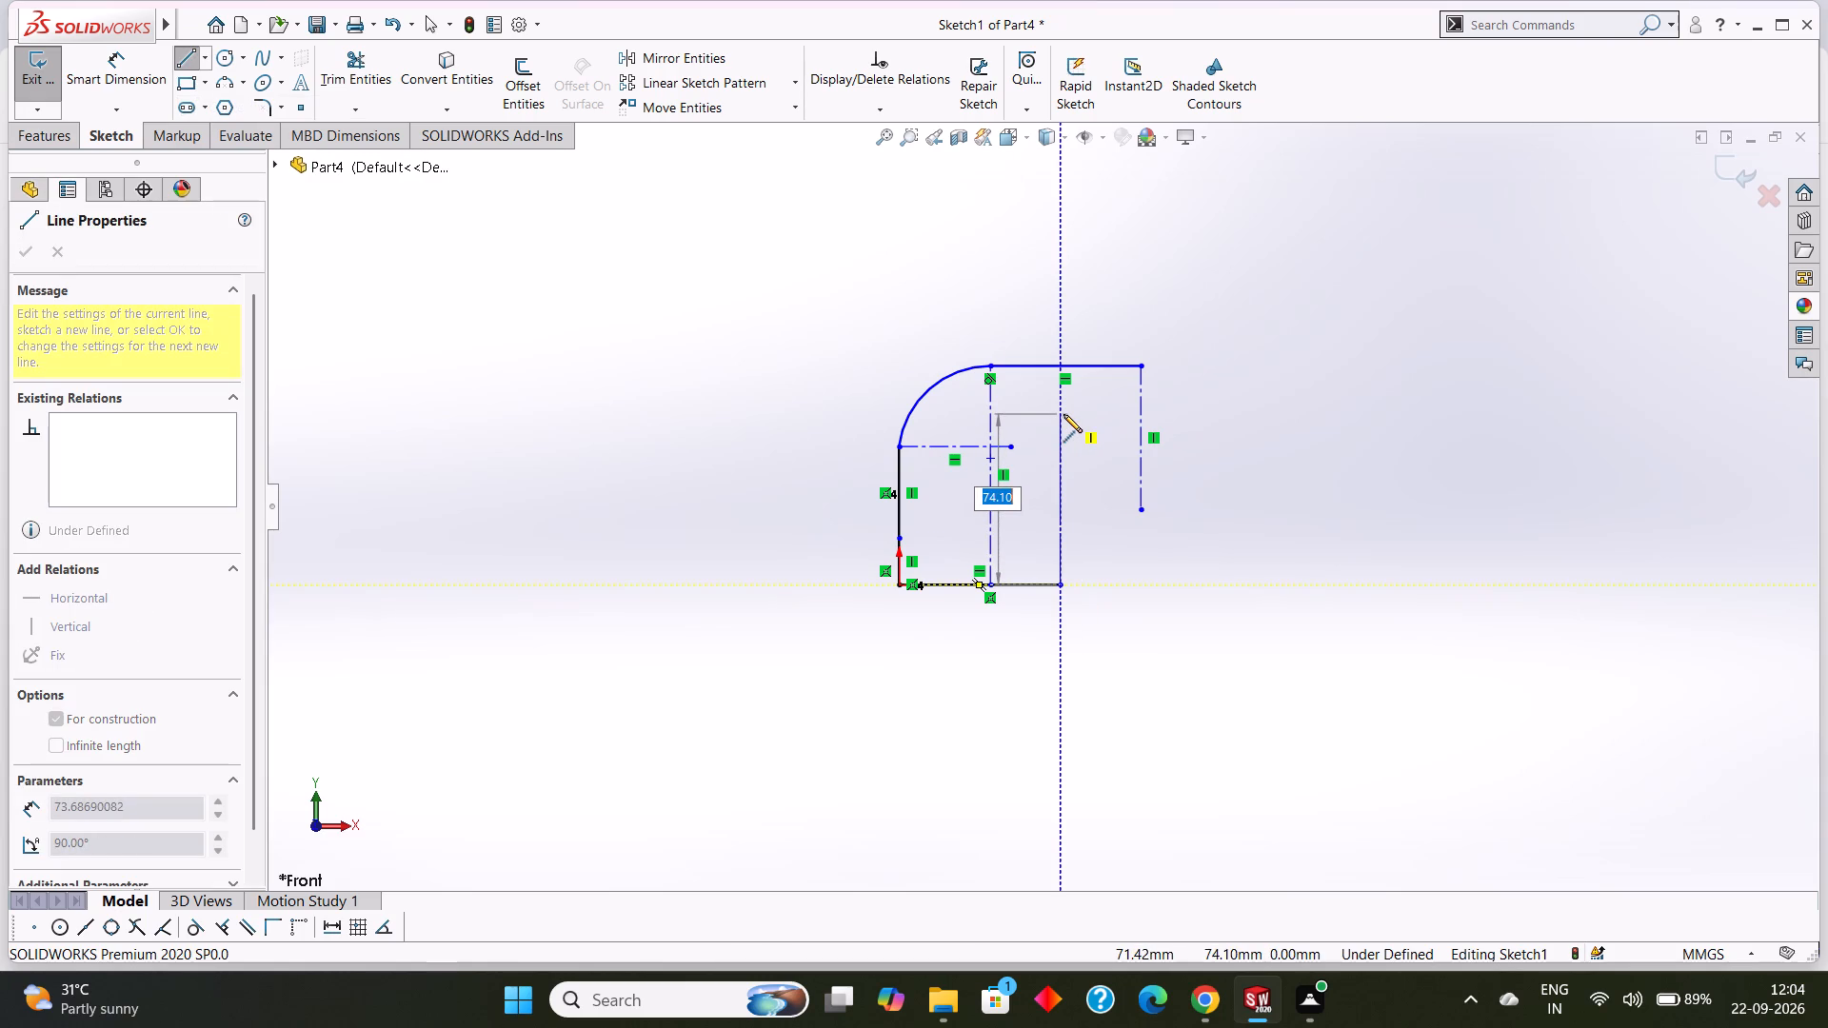
type("75")
key("Return")
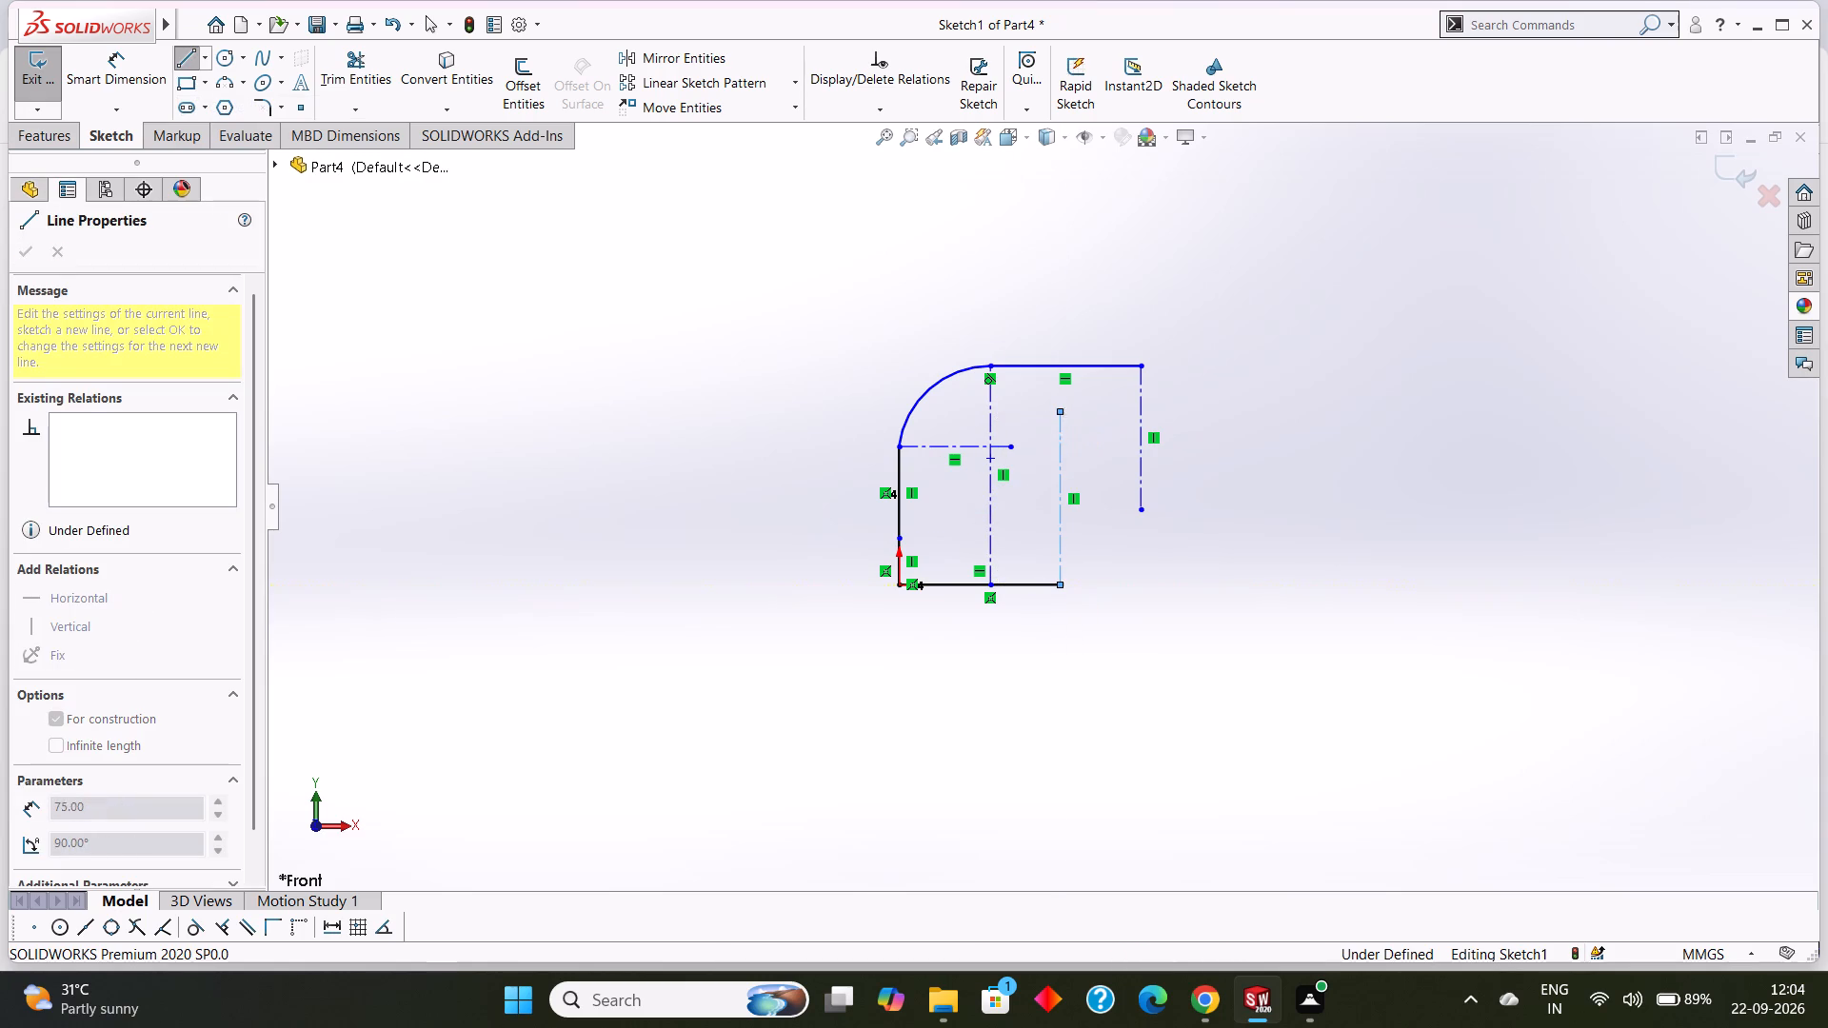
Continue with a horizontal centerline from the 75 mm centerline's top endpoint, extending past the vertical centerline under the upper line's free end.
left_click(1262, 409)
right_click(1295, 470)
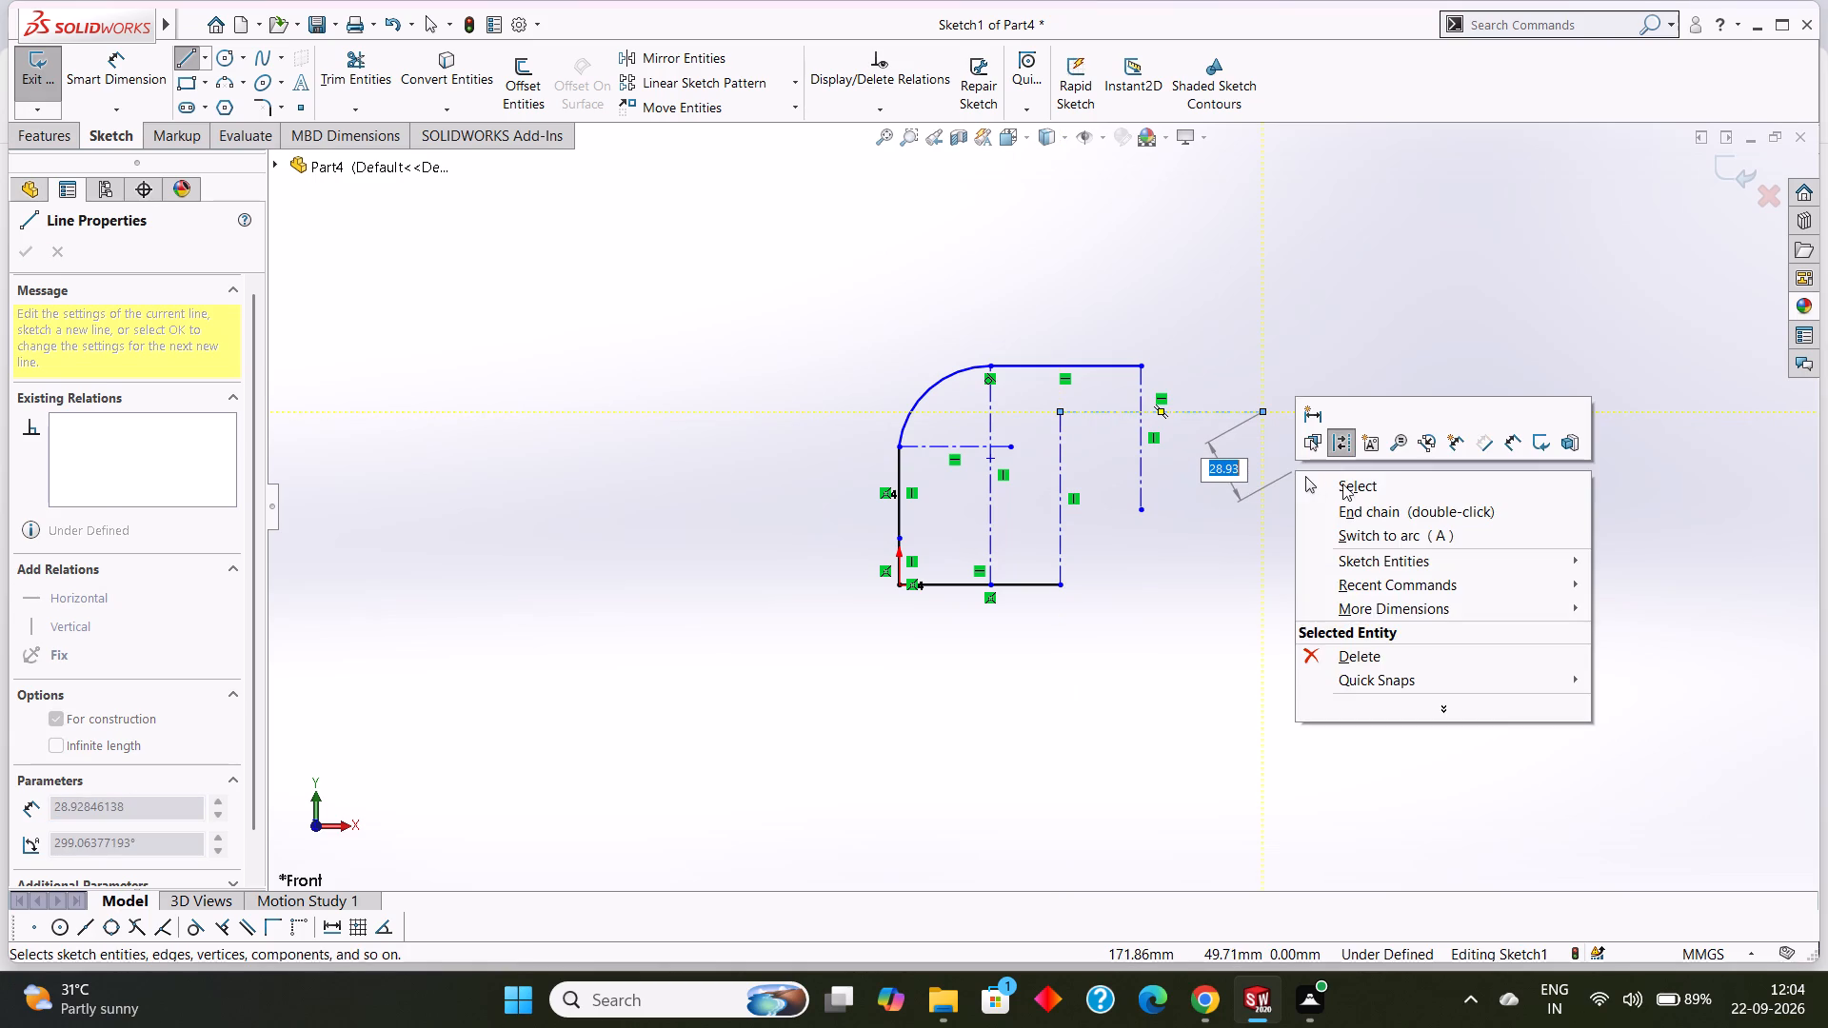
left_click(1353, 487)
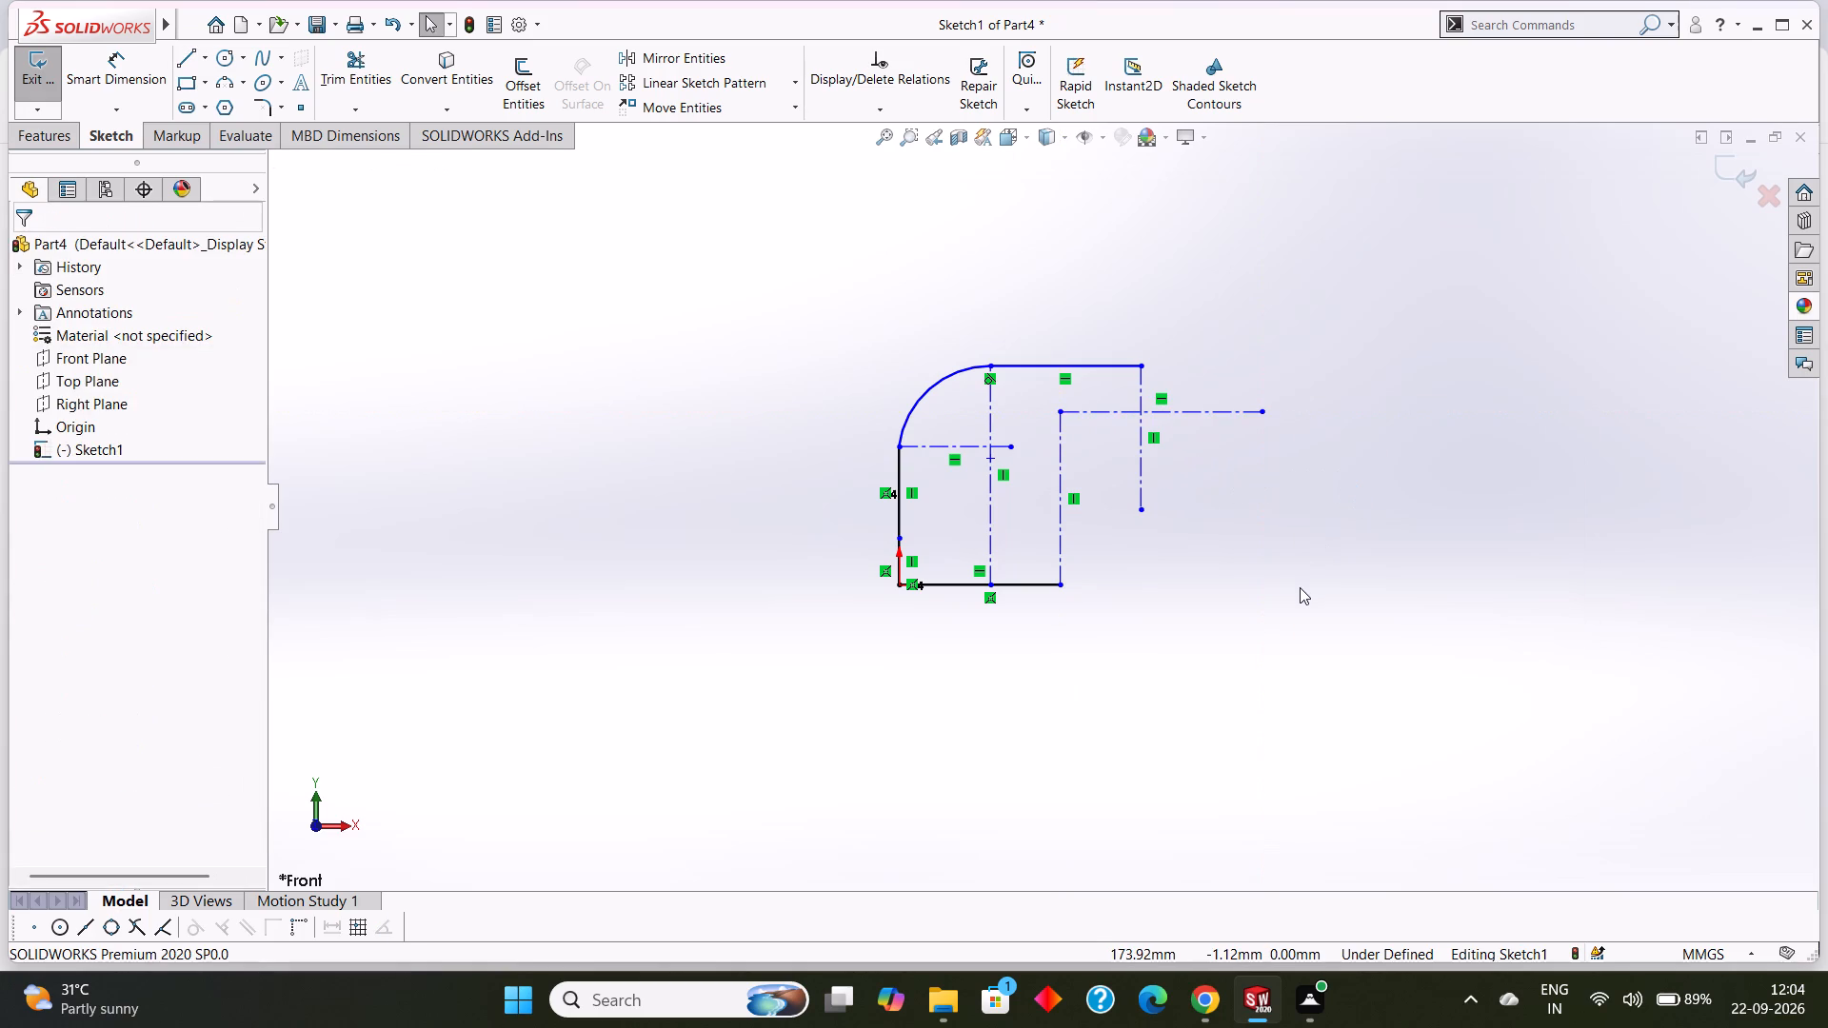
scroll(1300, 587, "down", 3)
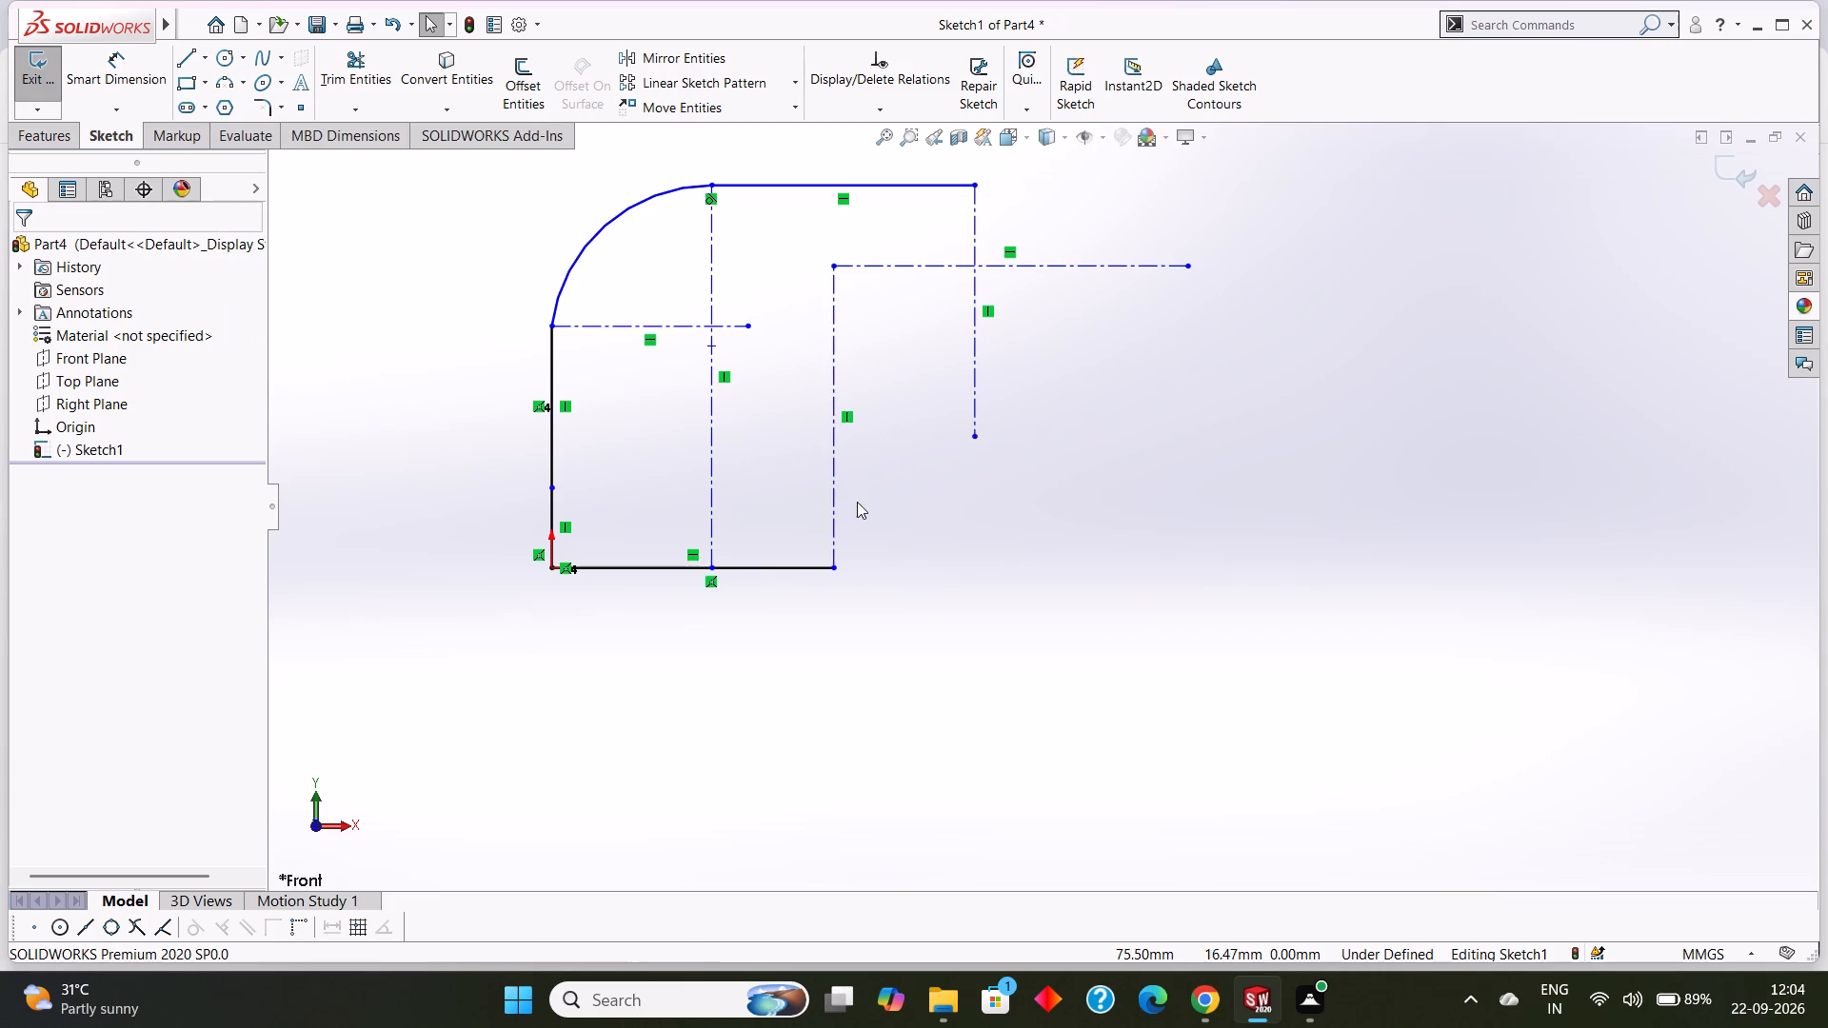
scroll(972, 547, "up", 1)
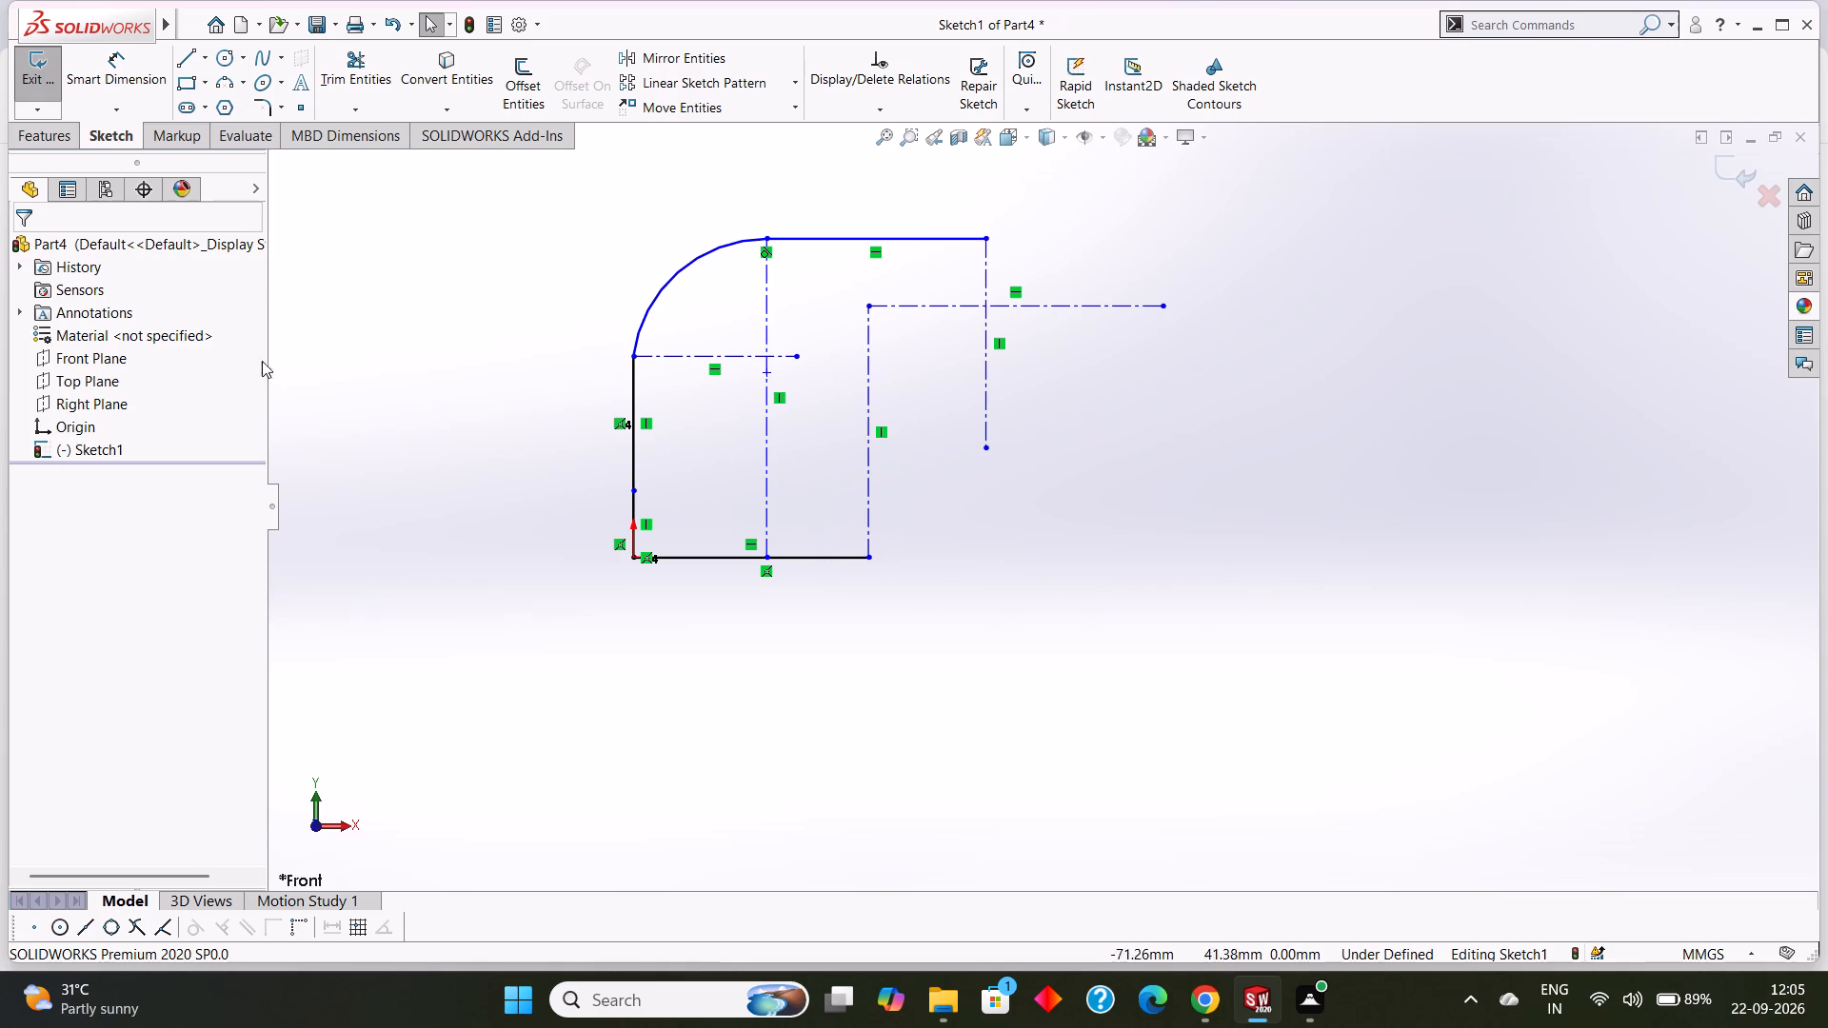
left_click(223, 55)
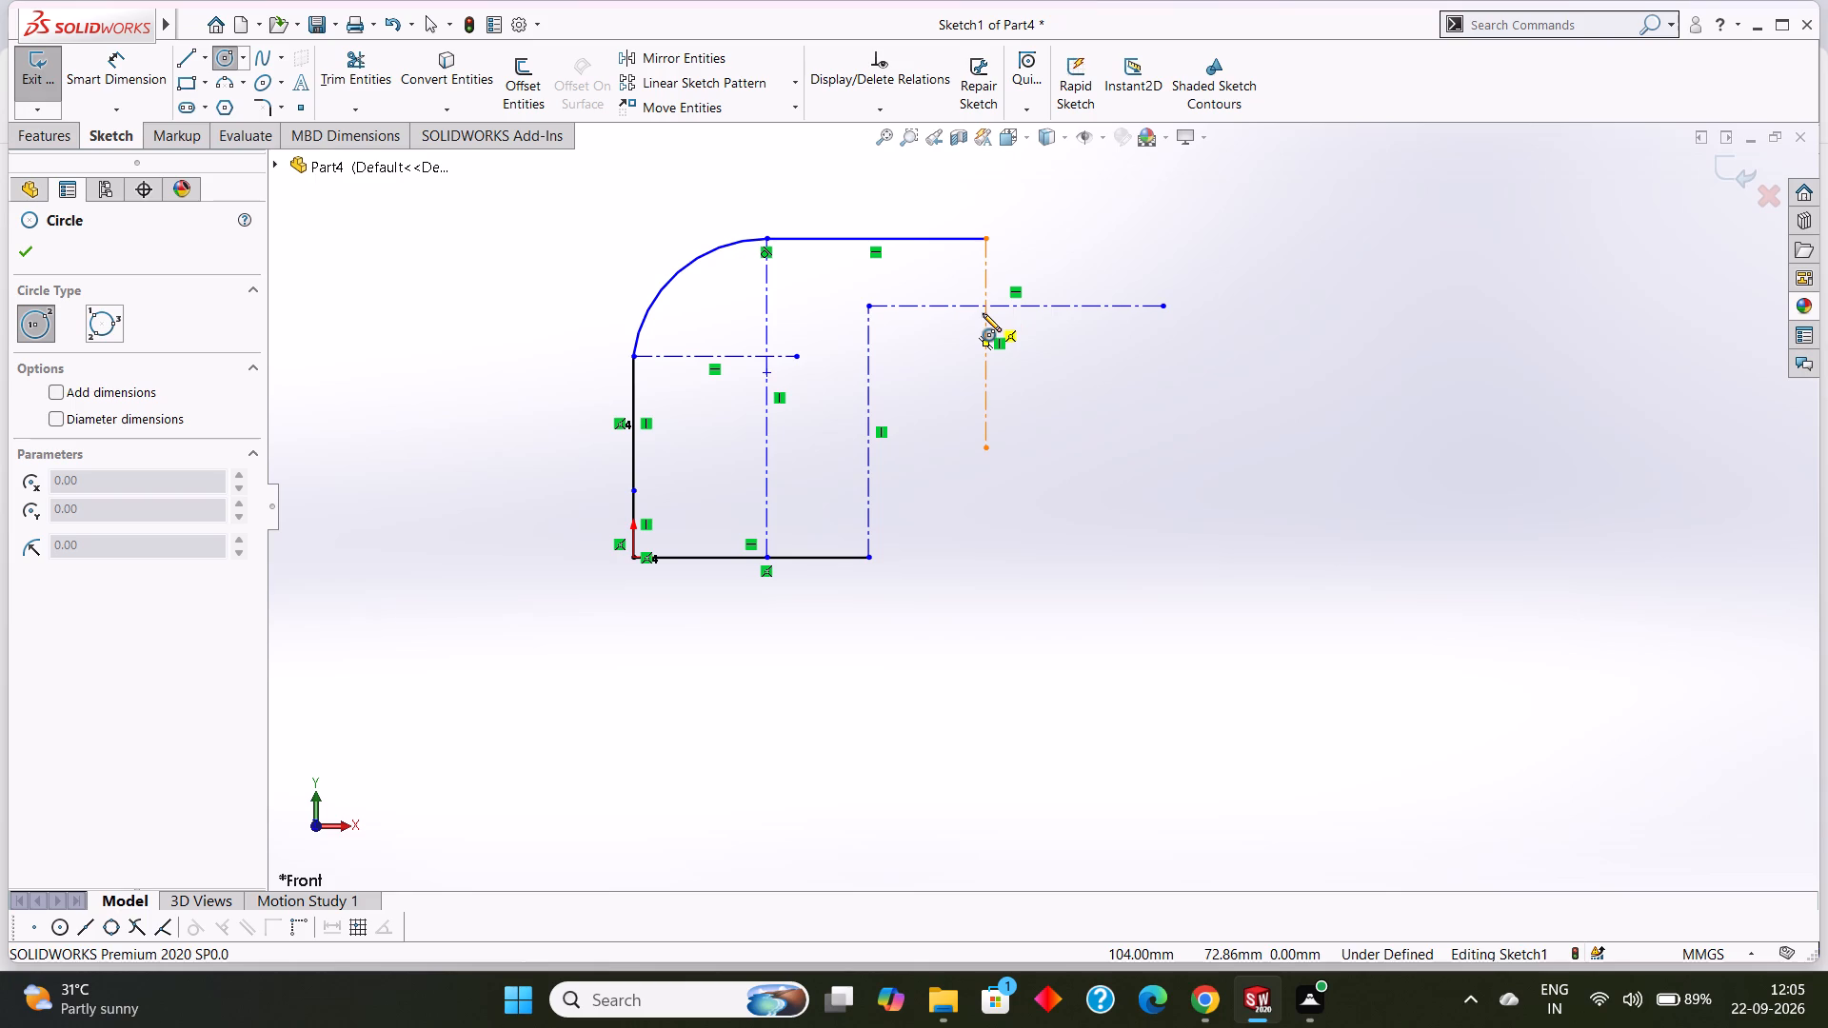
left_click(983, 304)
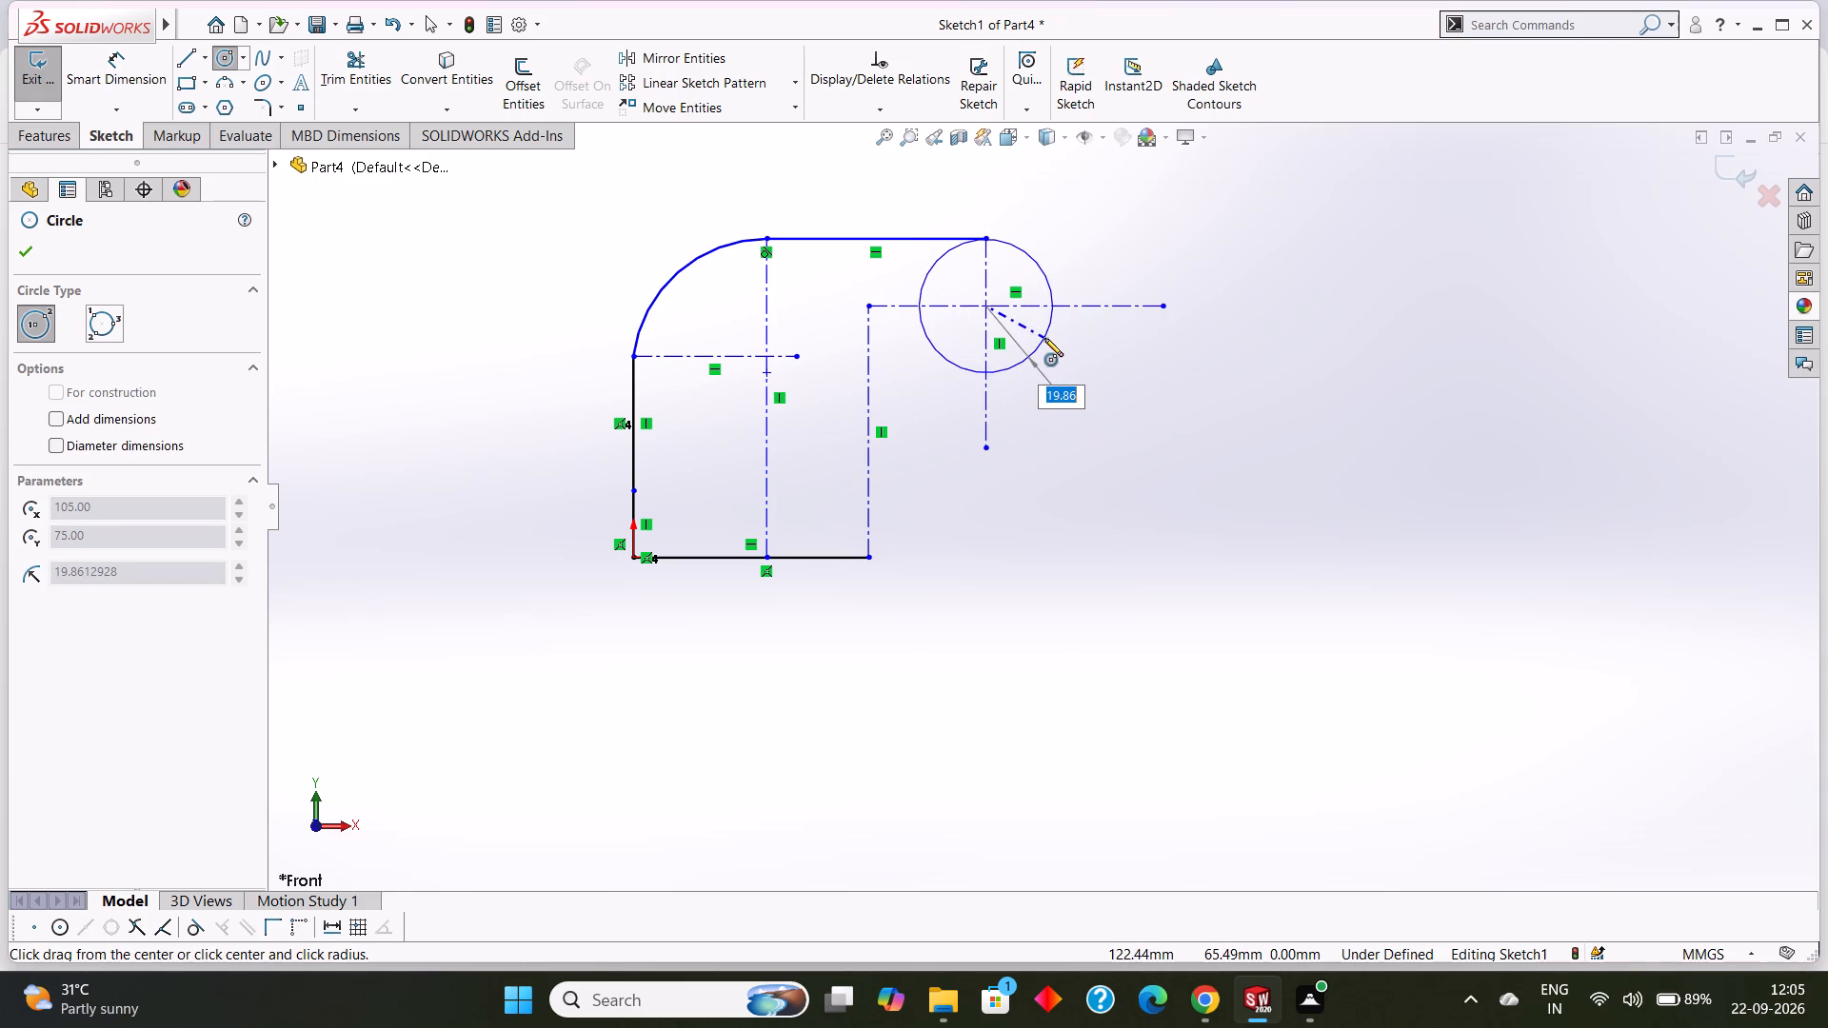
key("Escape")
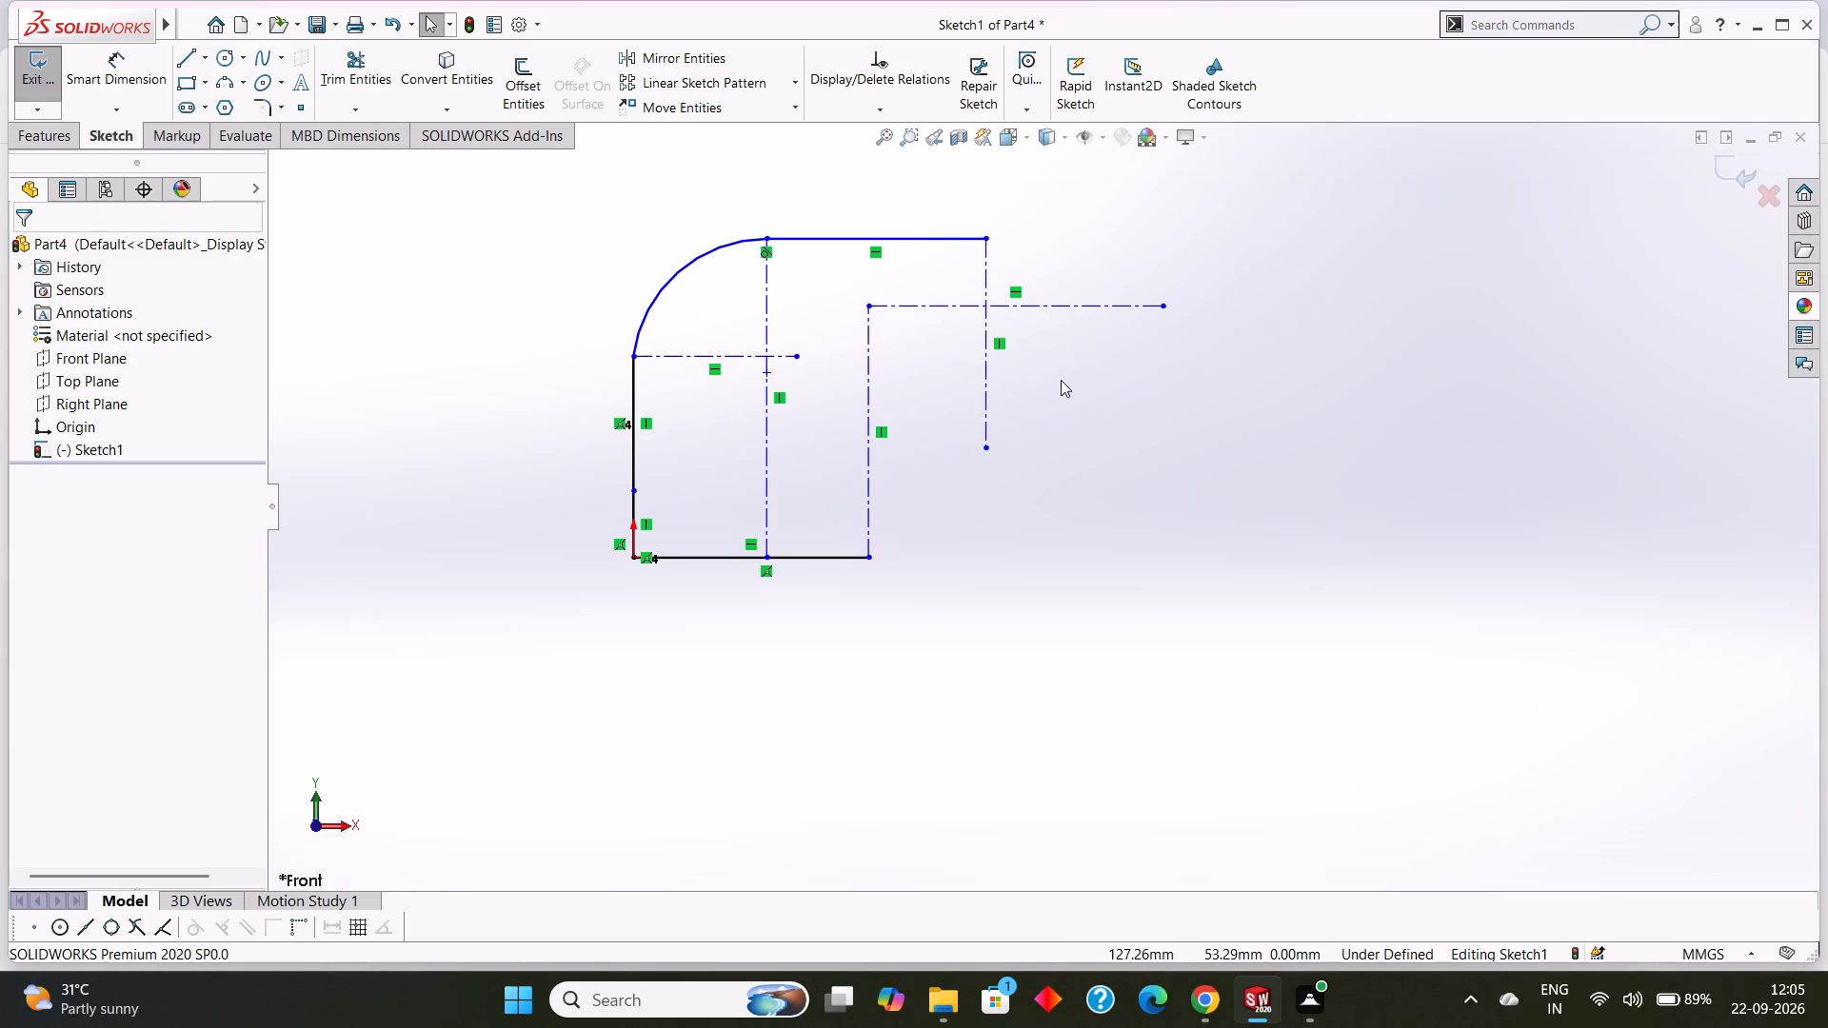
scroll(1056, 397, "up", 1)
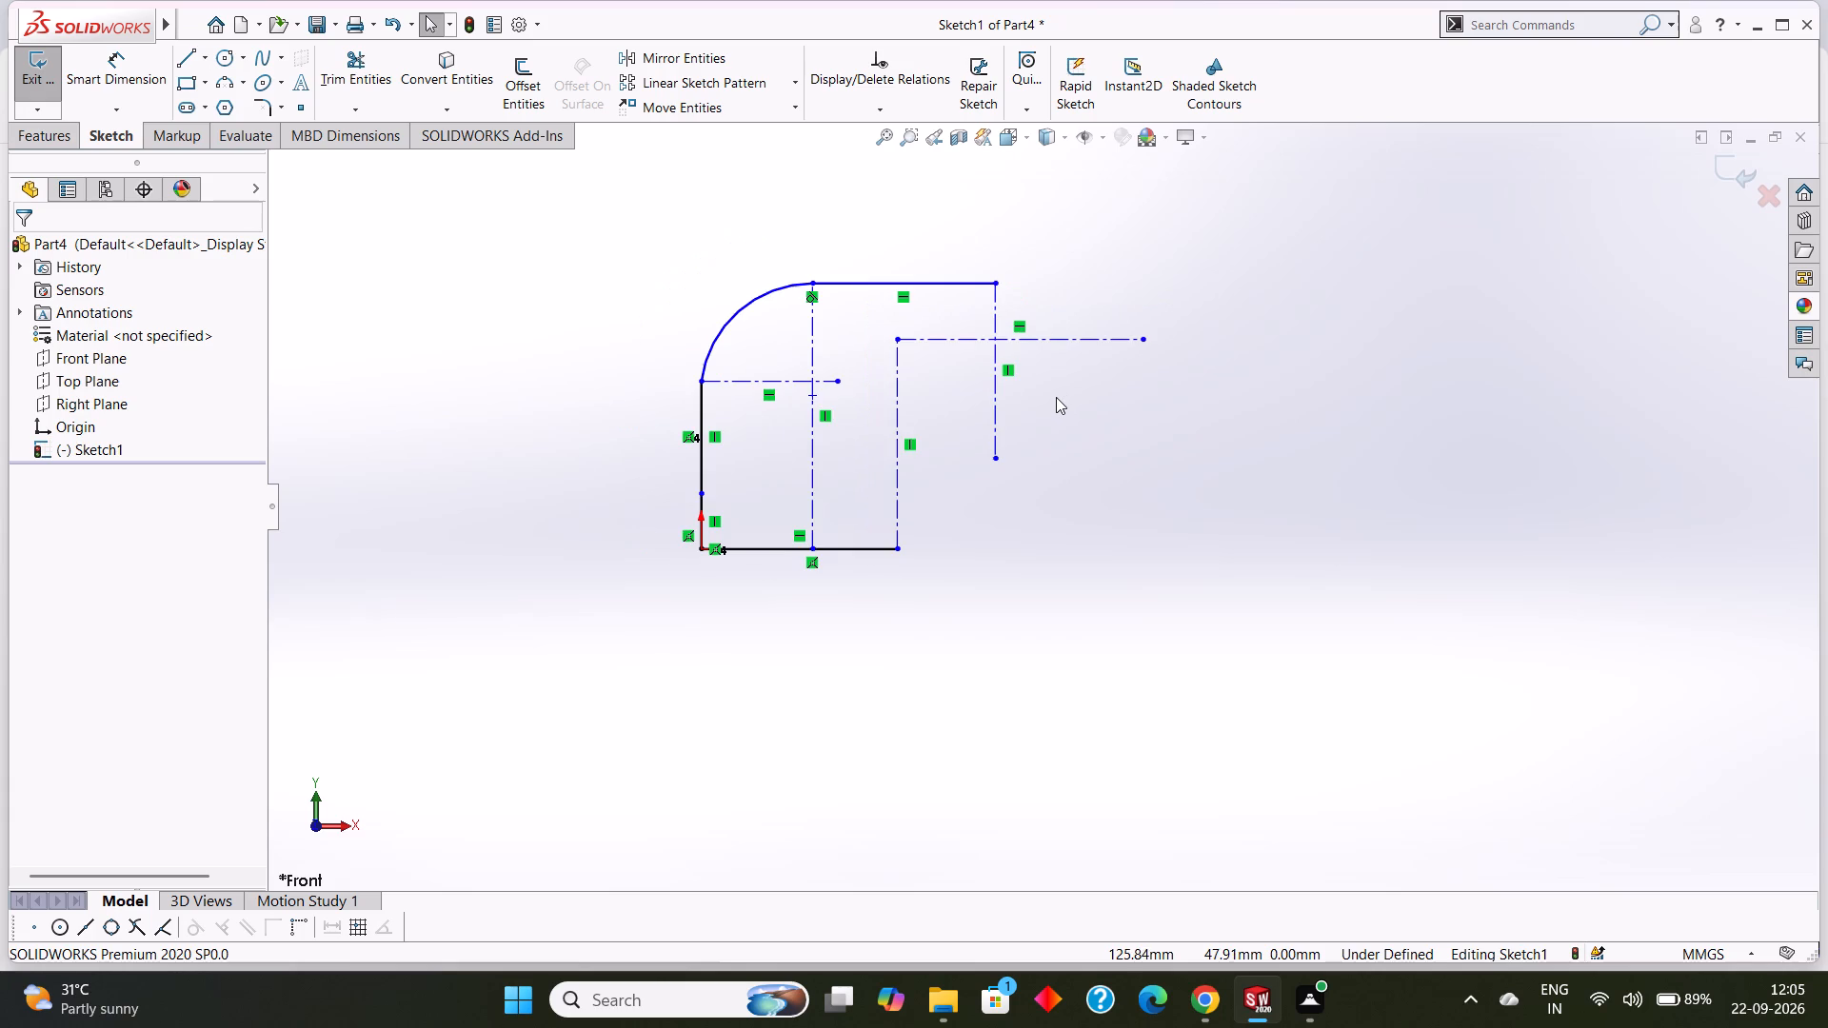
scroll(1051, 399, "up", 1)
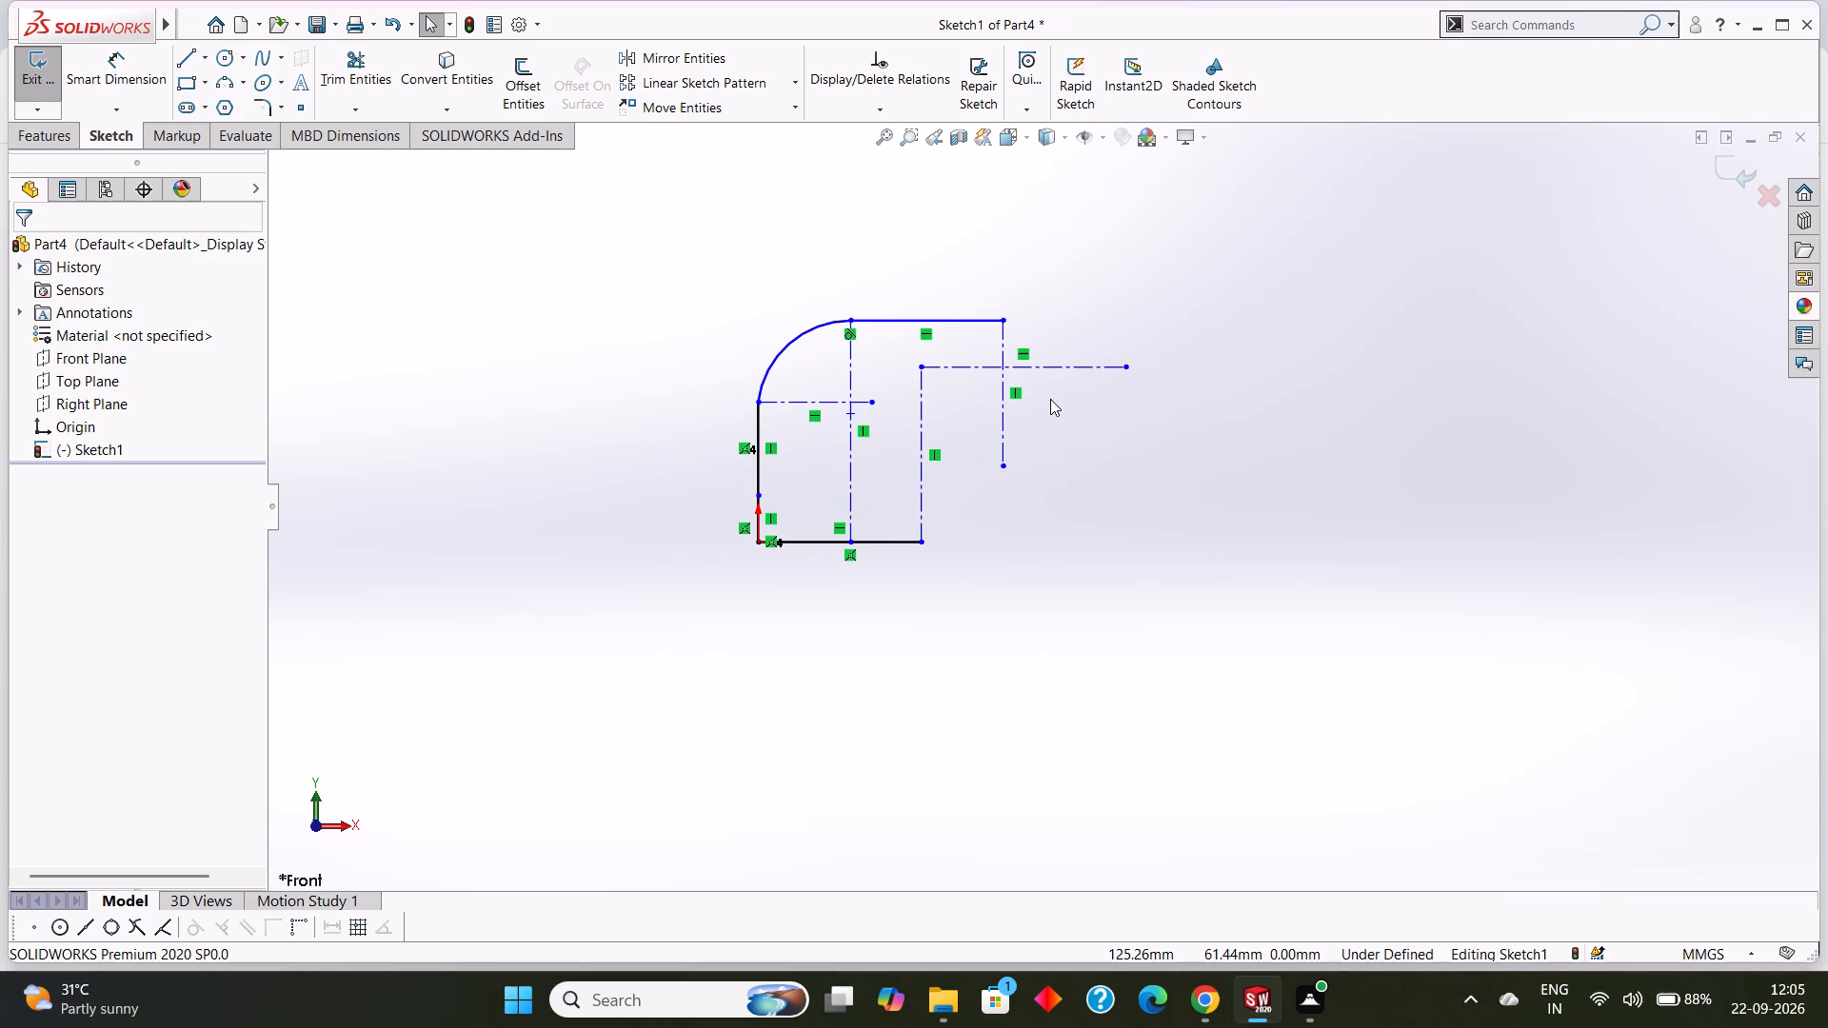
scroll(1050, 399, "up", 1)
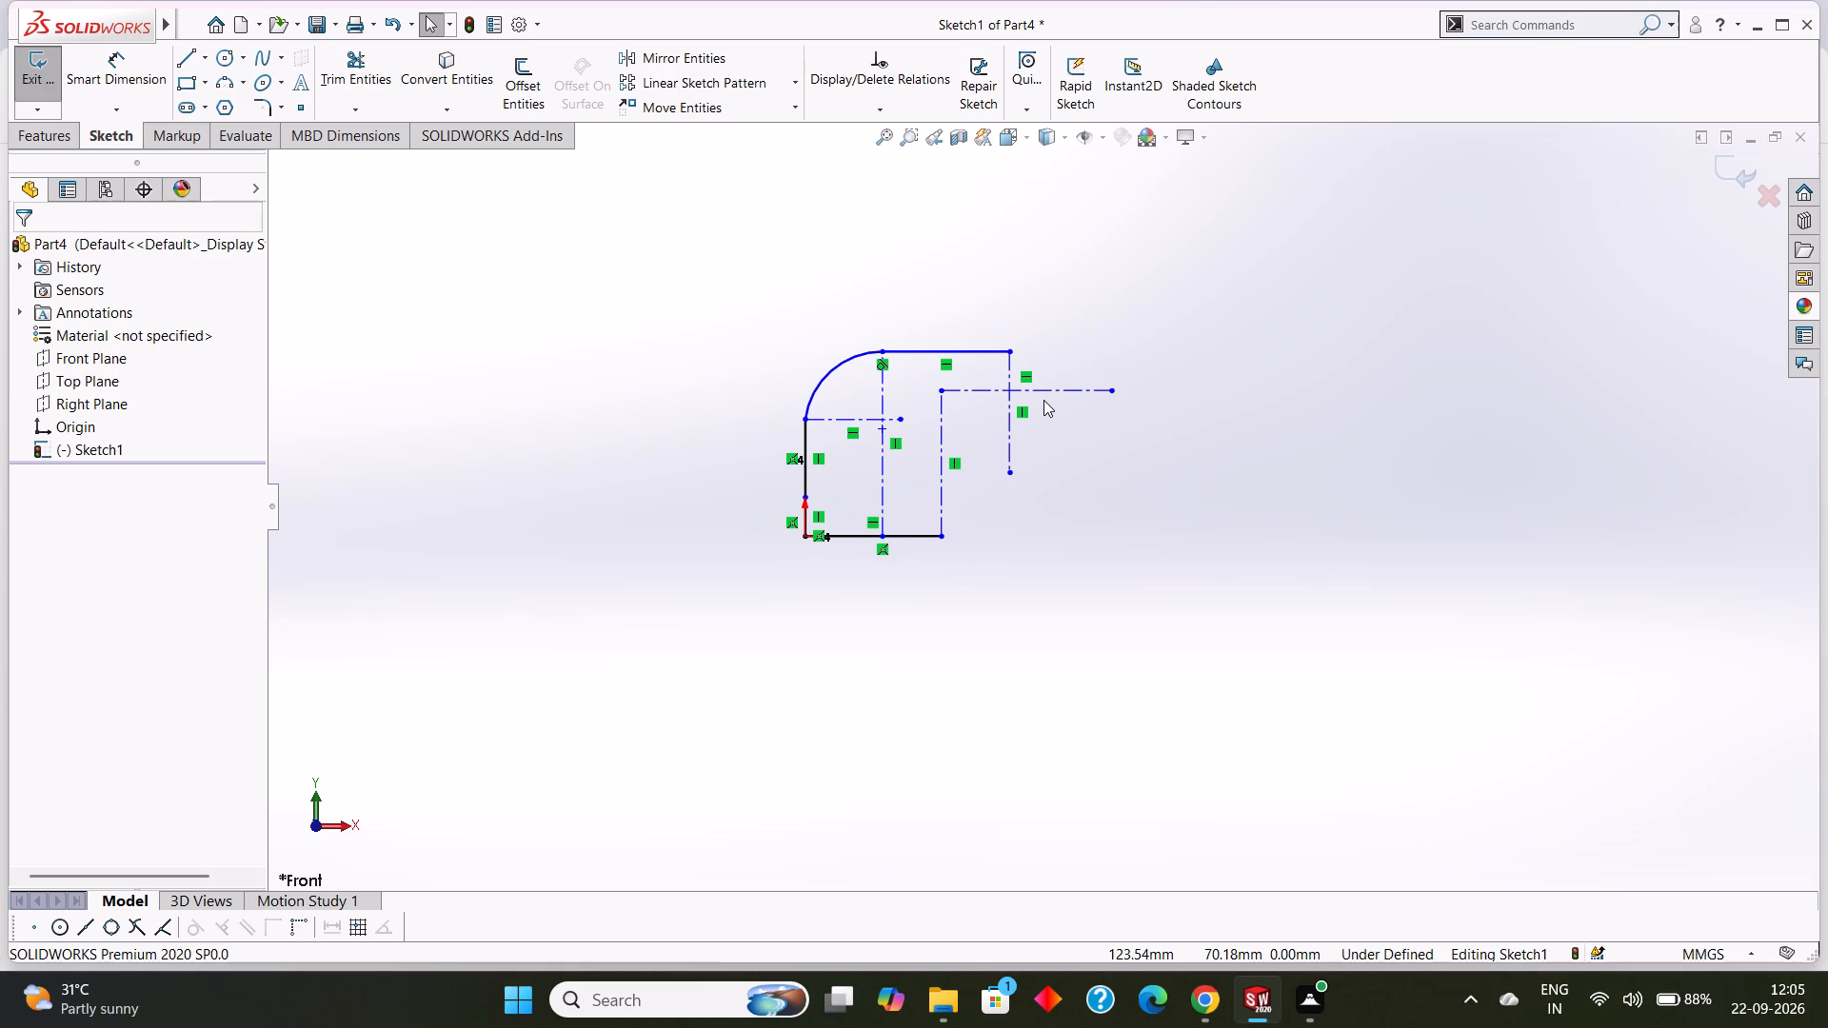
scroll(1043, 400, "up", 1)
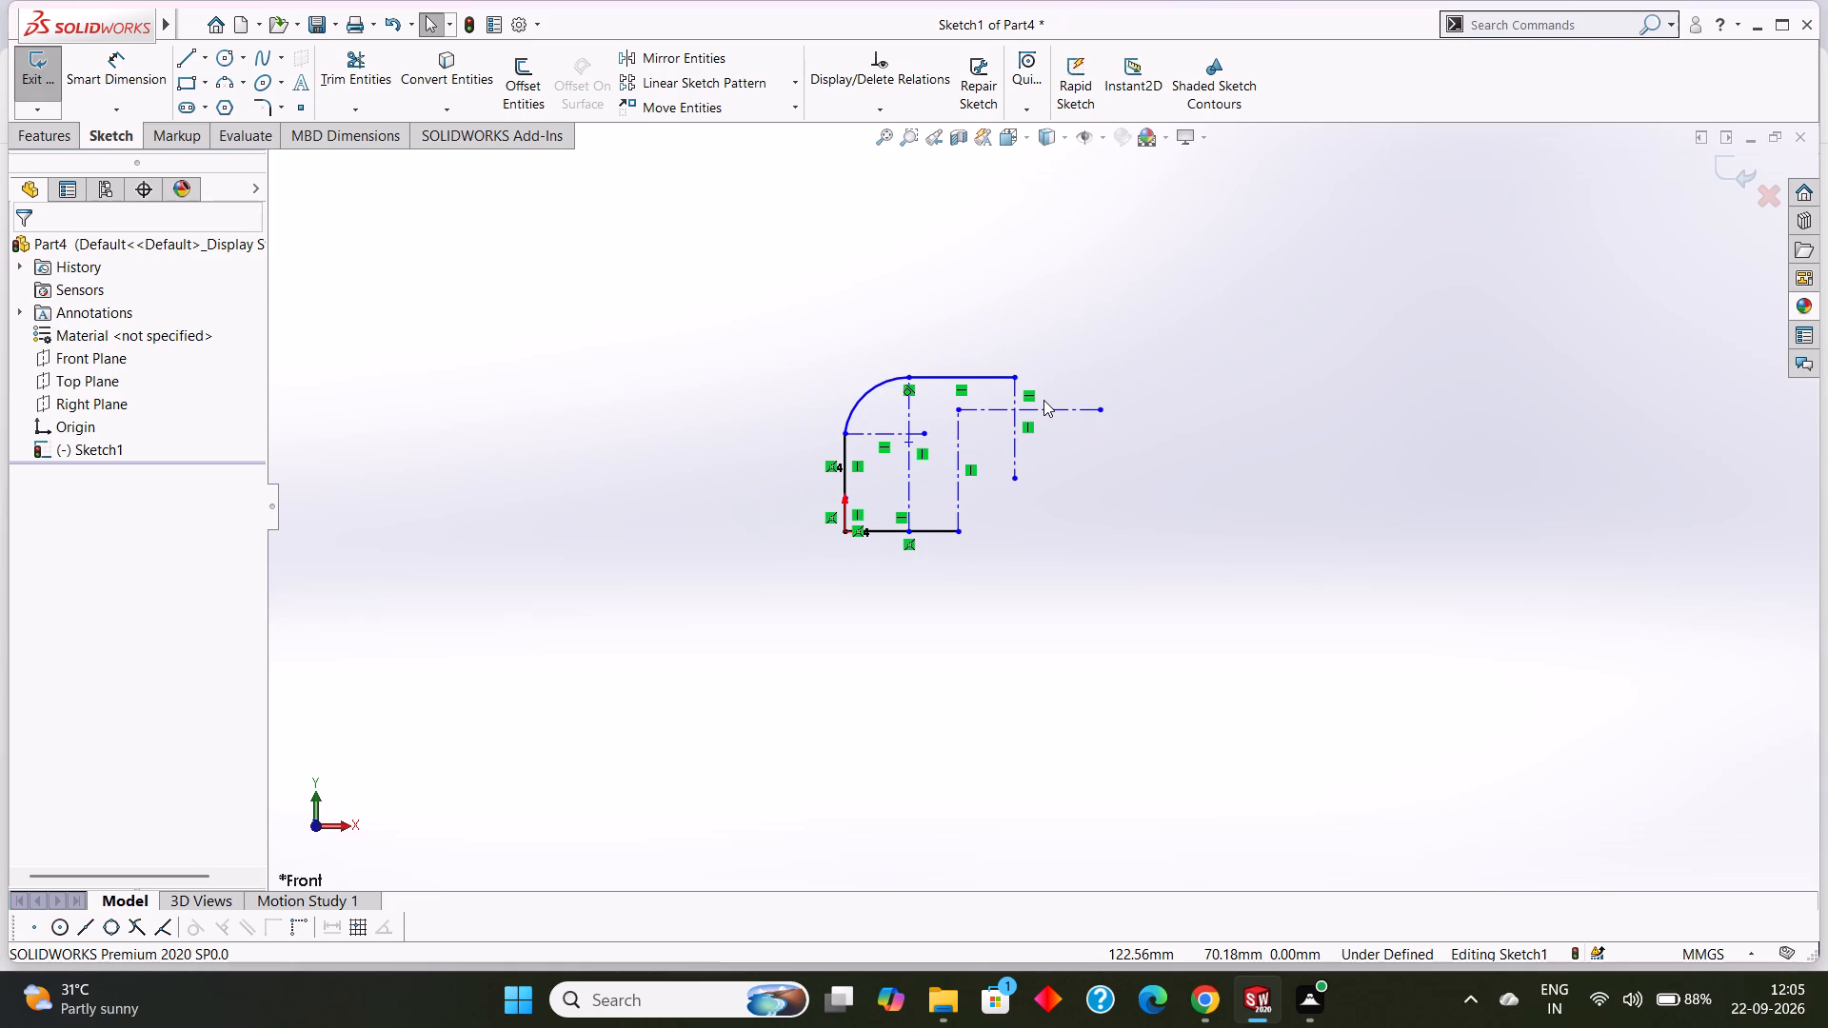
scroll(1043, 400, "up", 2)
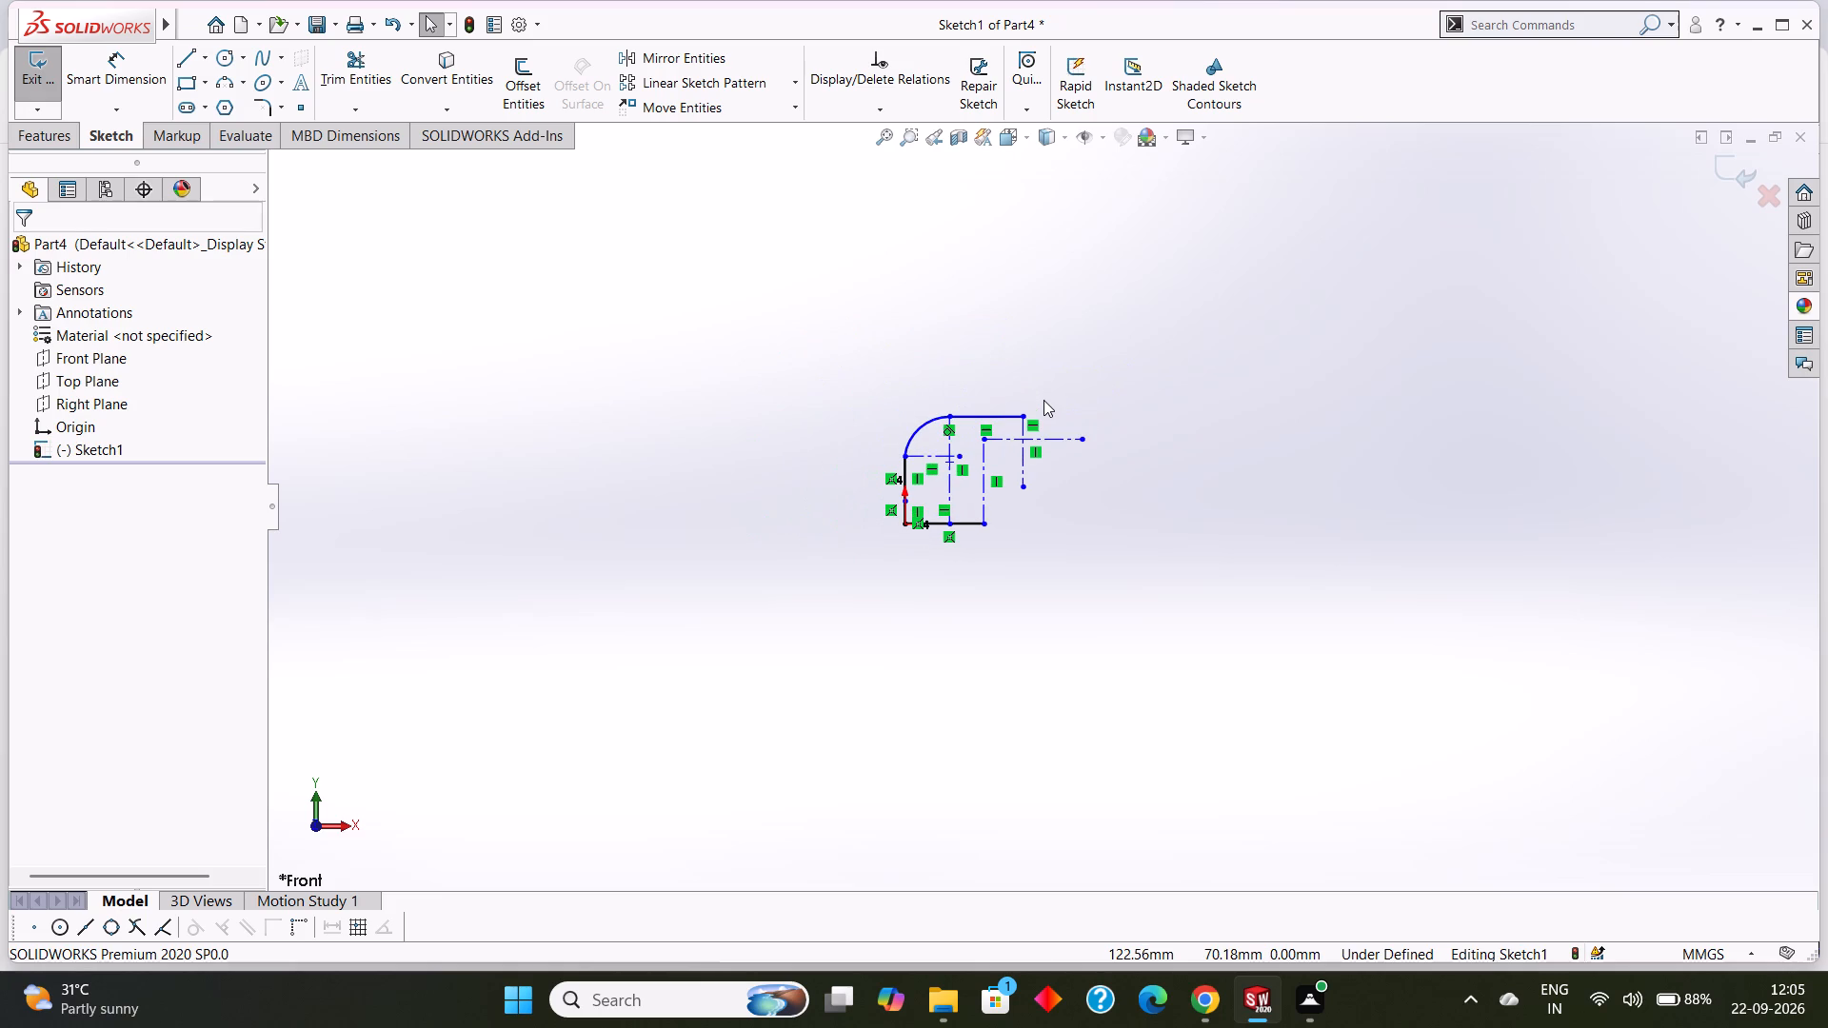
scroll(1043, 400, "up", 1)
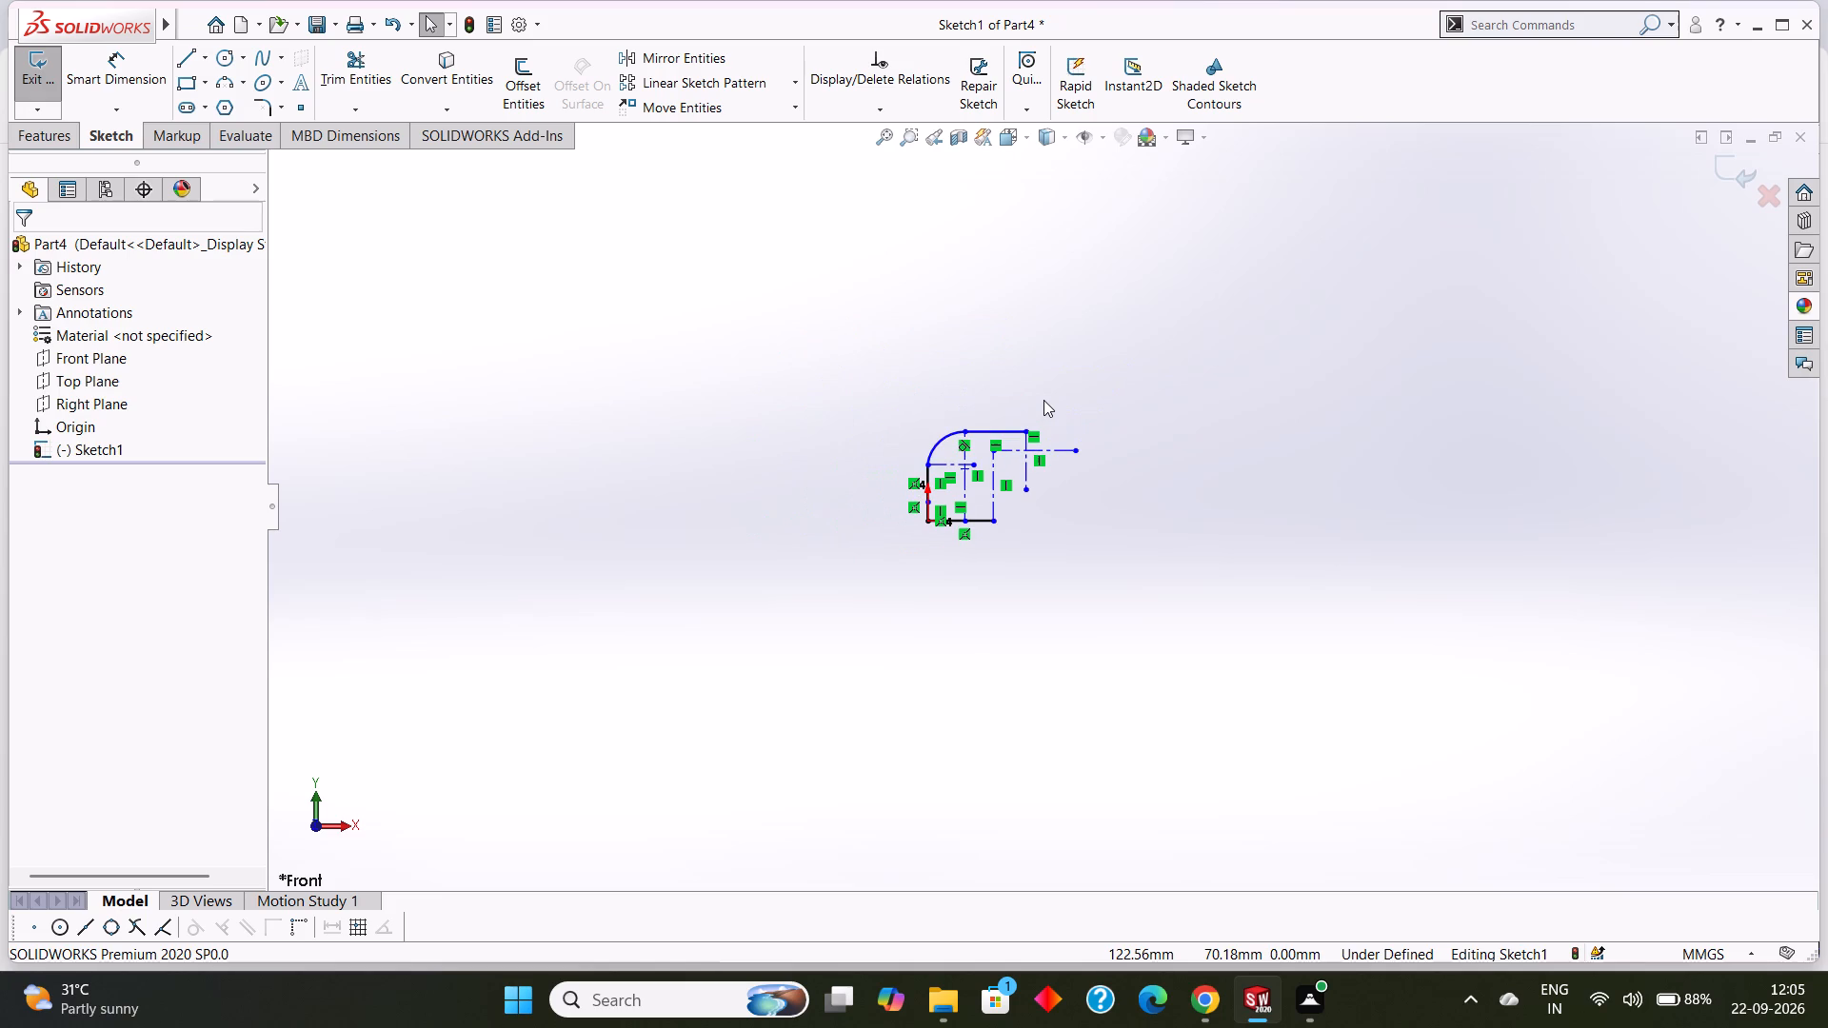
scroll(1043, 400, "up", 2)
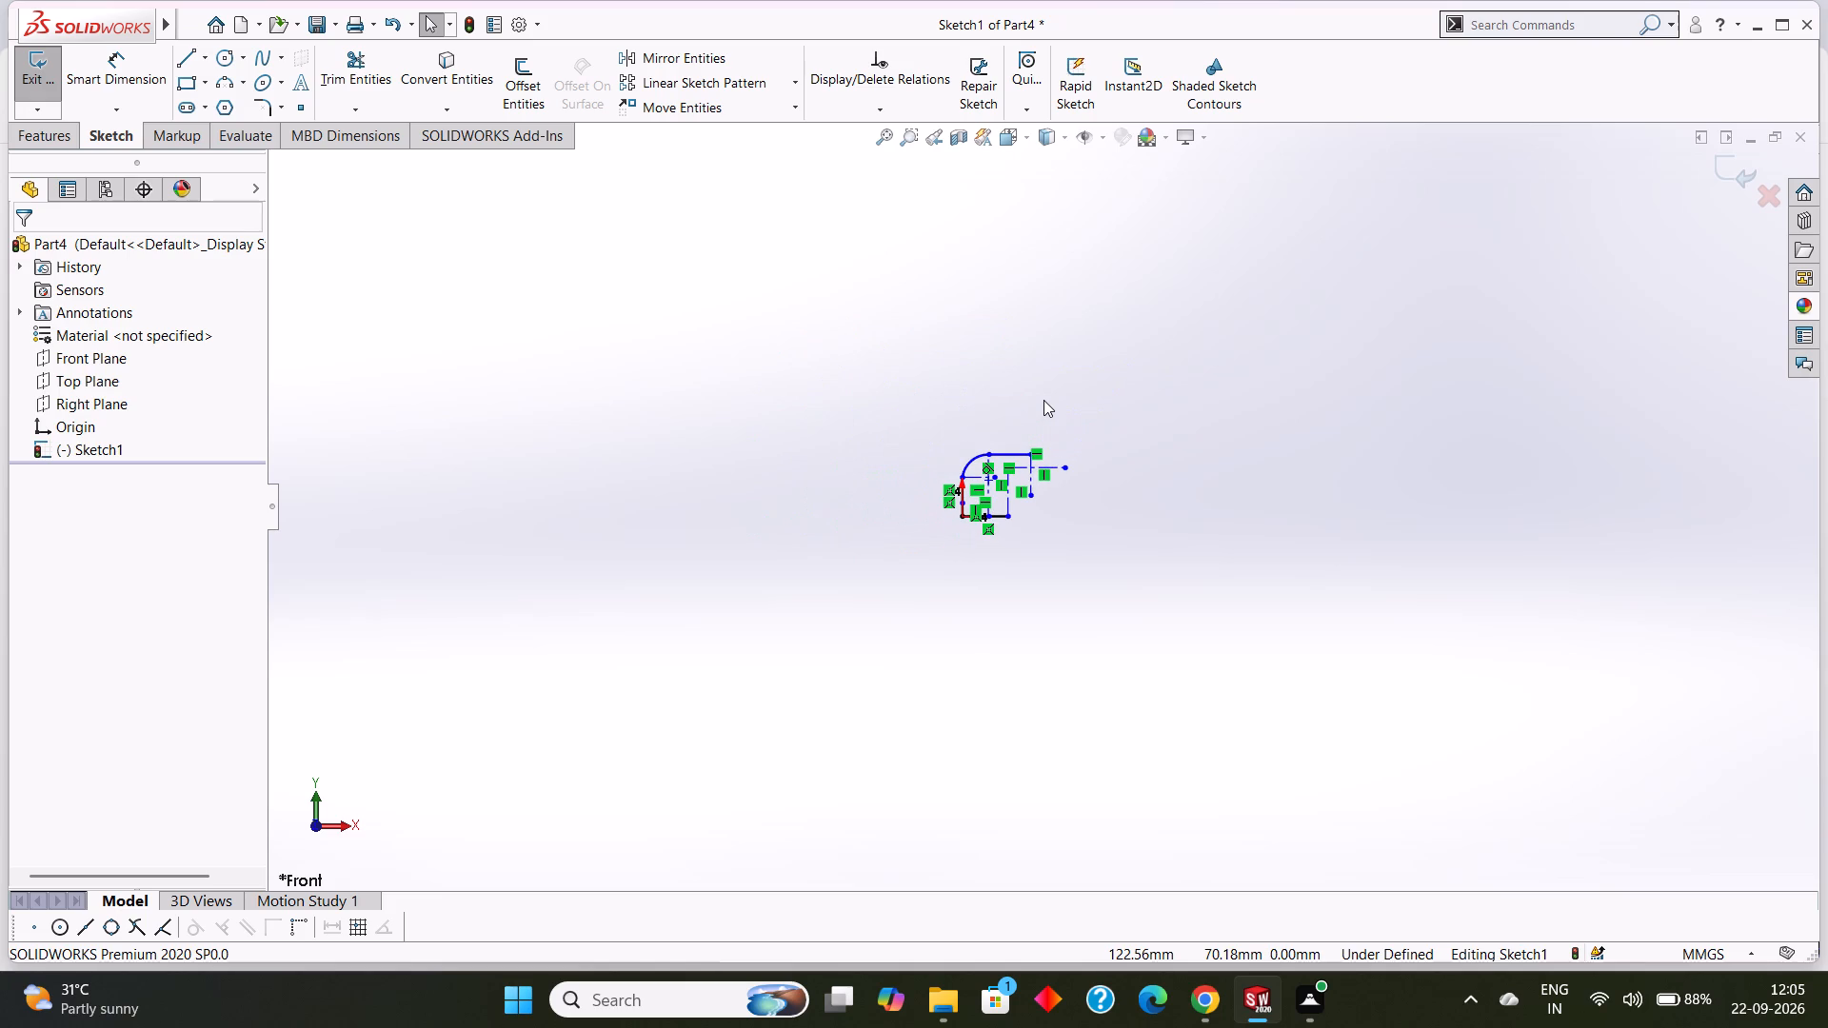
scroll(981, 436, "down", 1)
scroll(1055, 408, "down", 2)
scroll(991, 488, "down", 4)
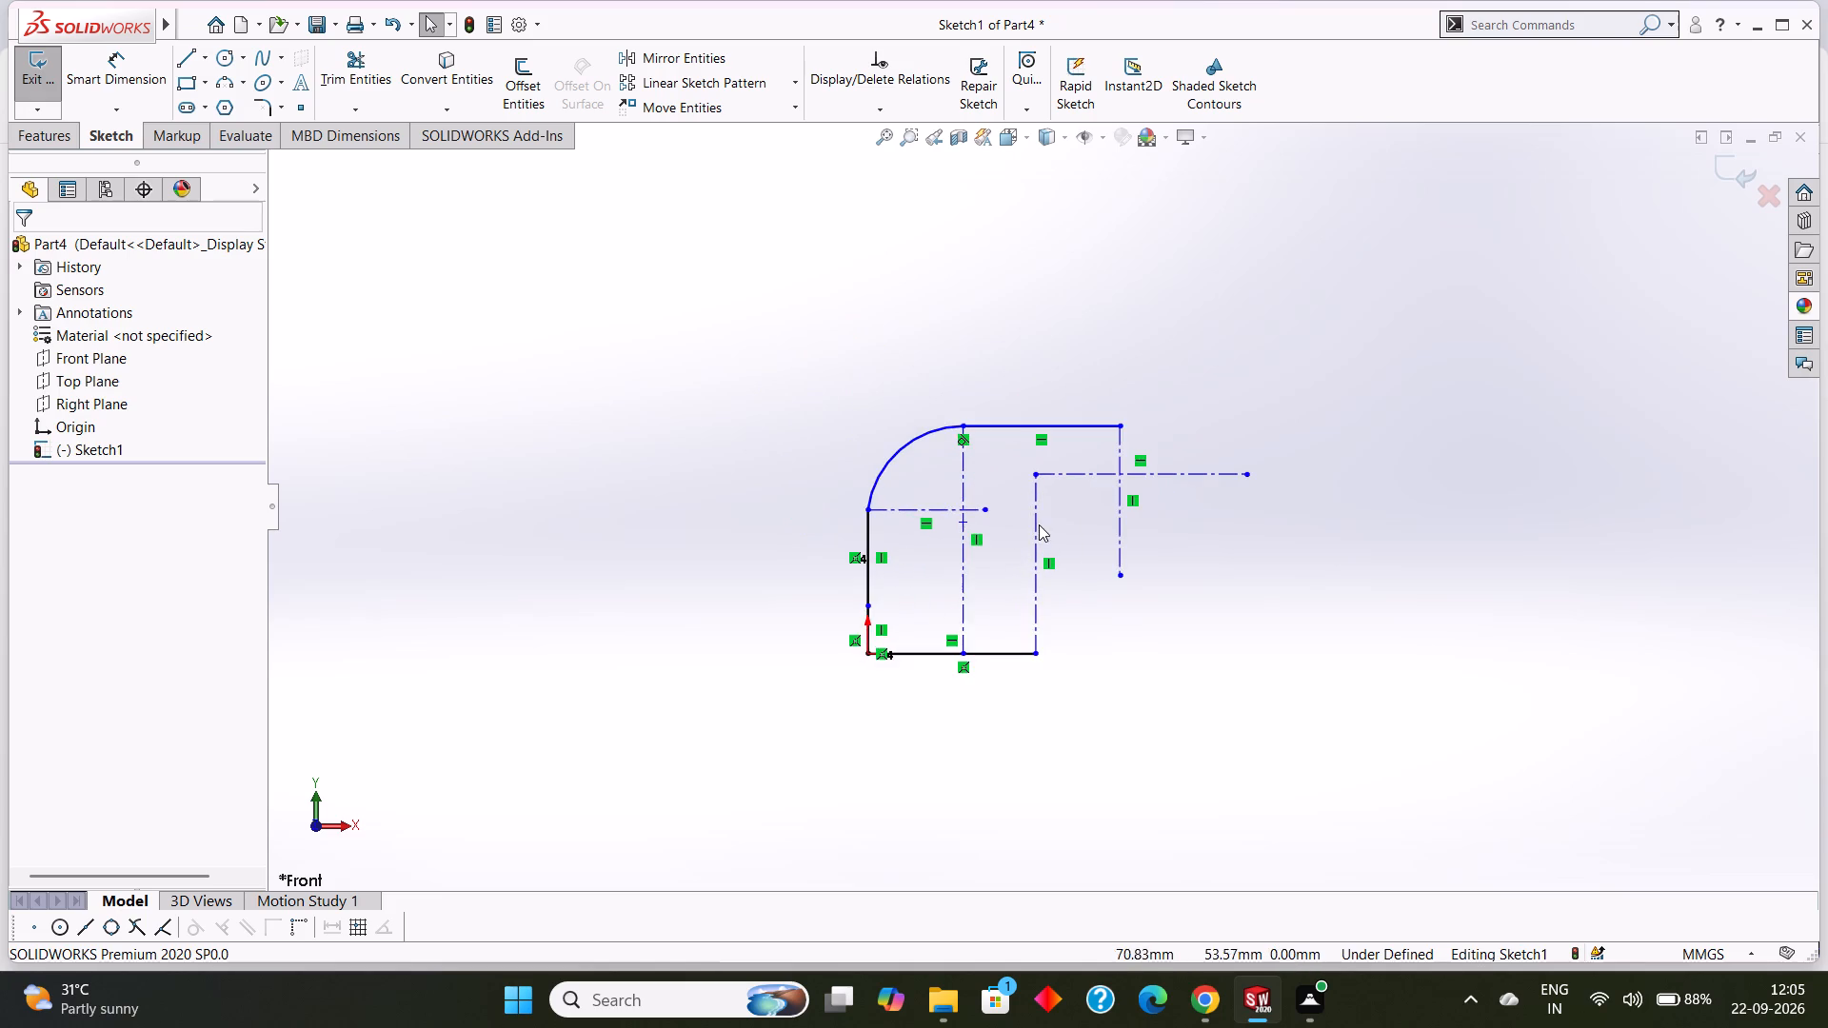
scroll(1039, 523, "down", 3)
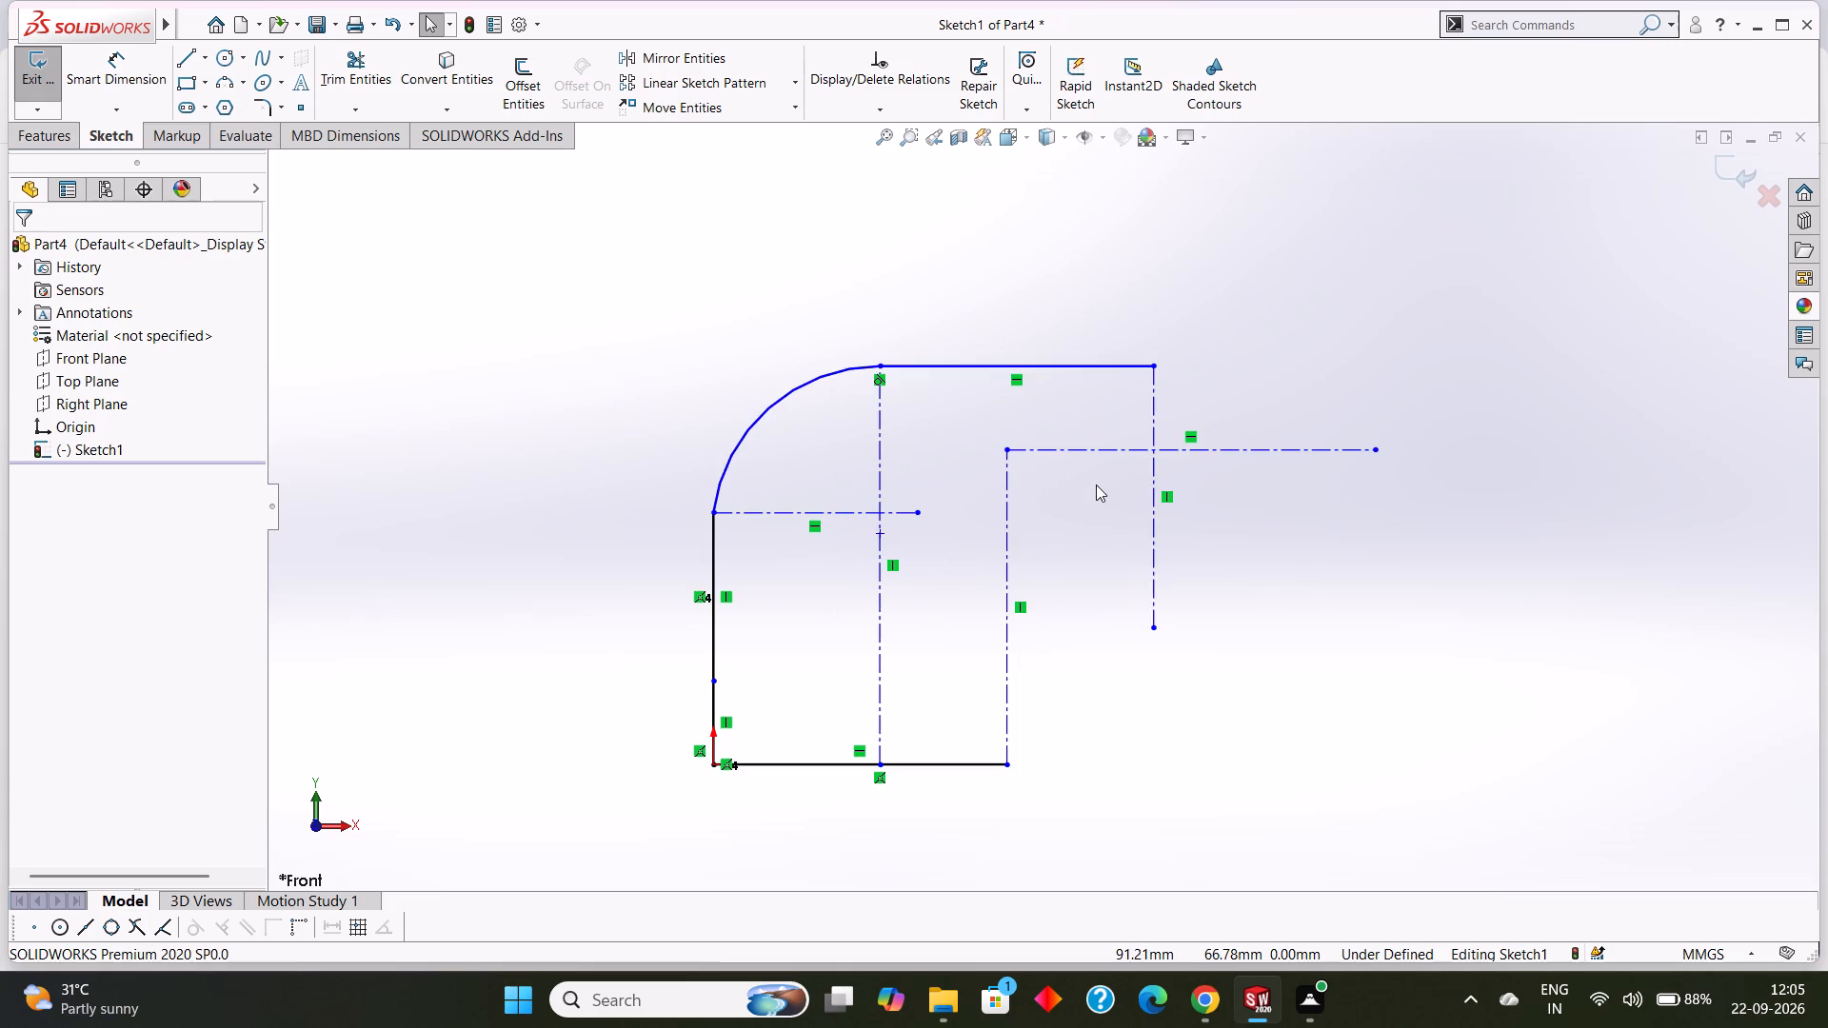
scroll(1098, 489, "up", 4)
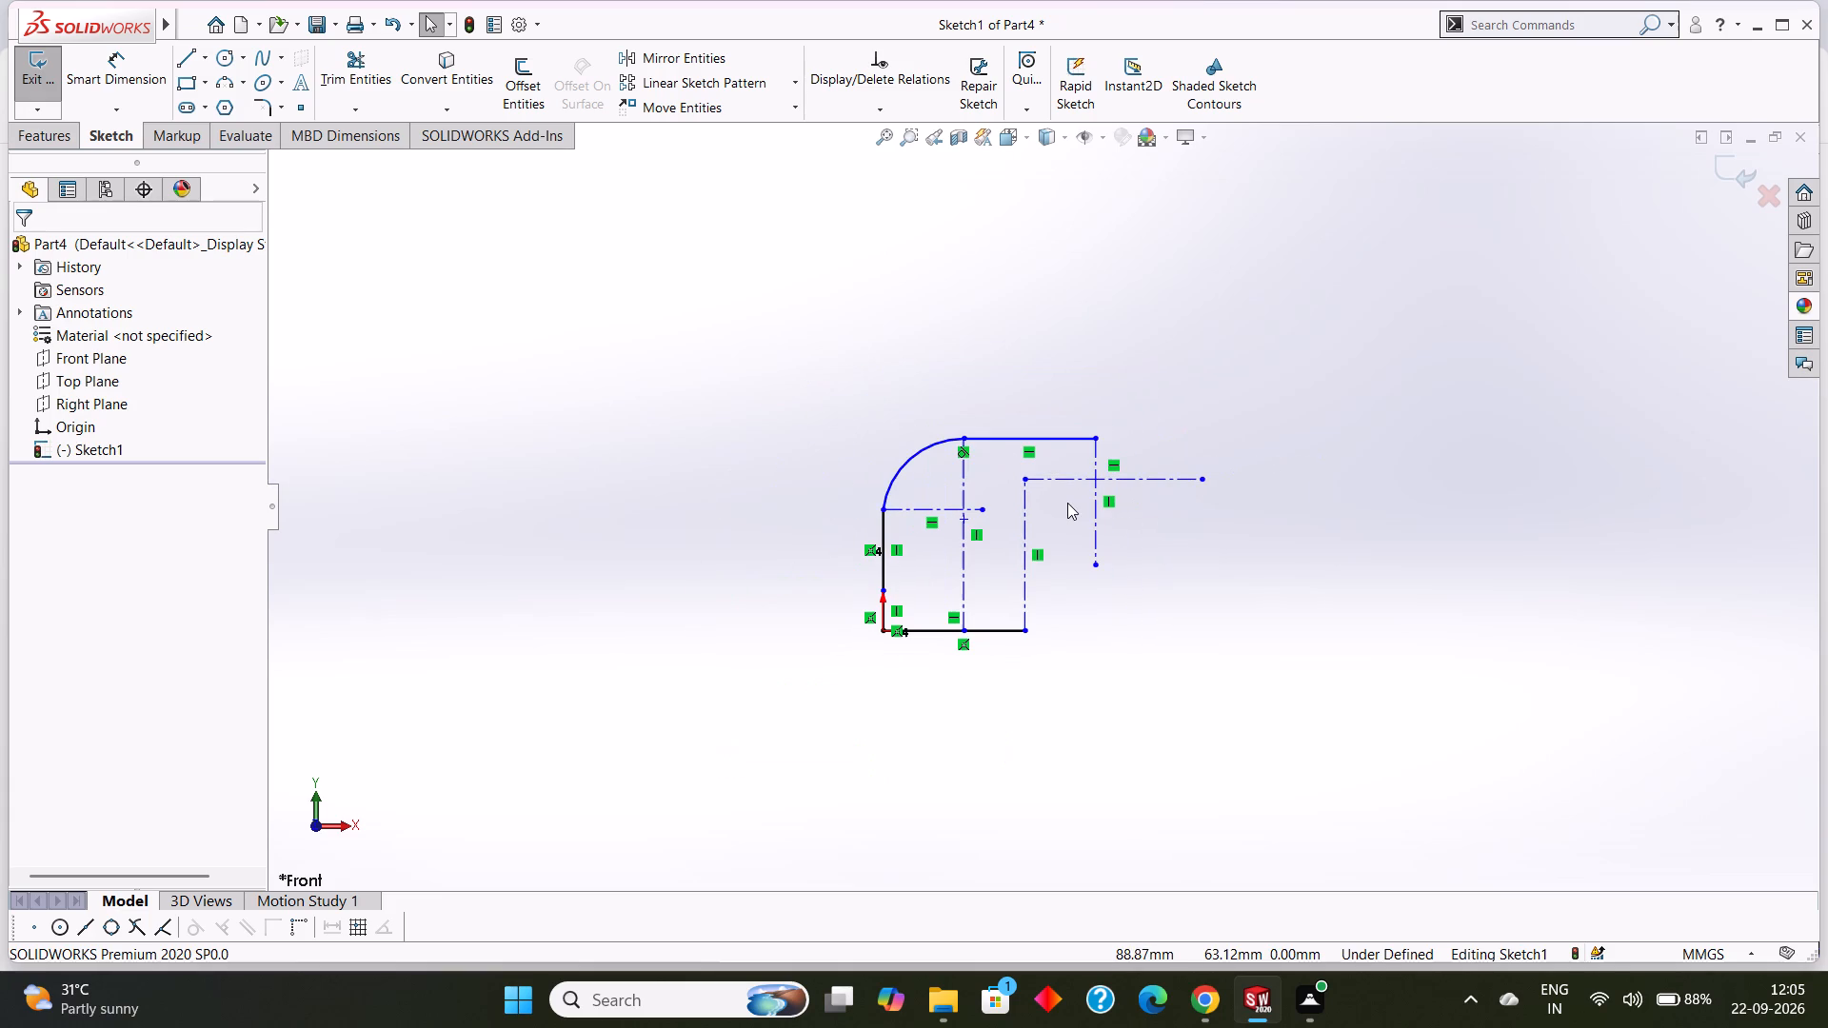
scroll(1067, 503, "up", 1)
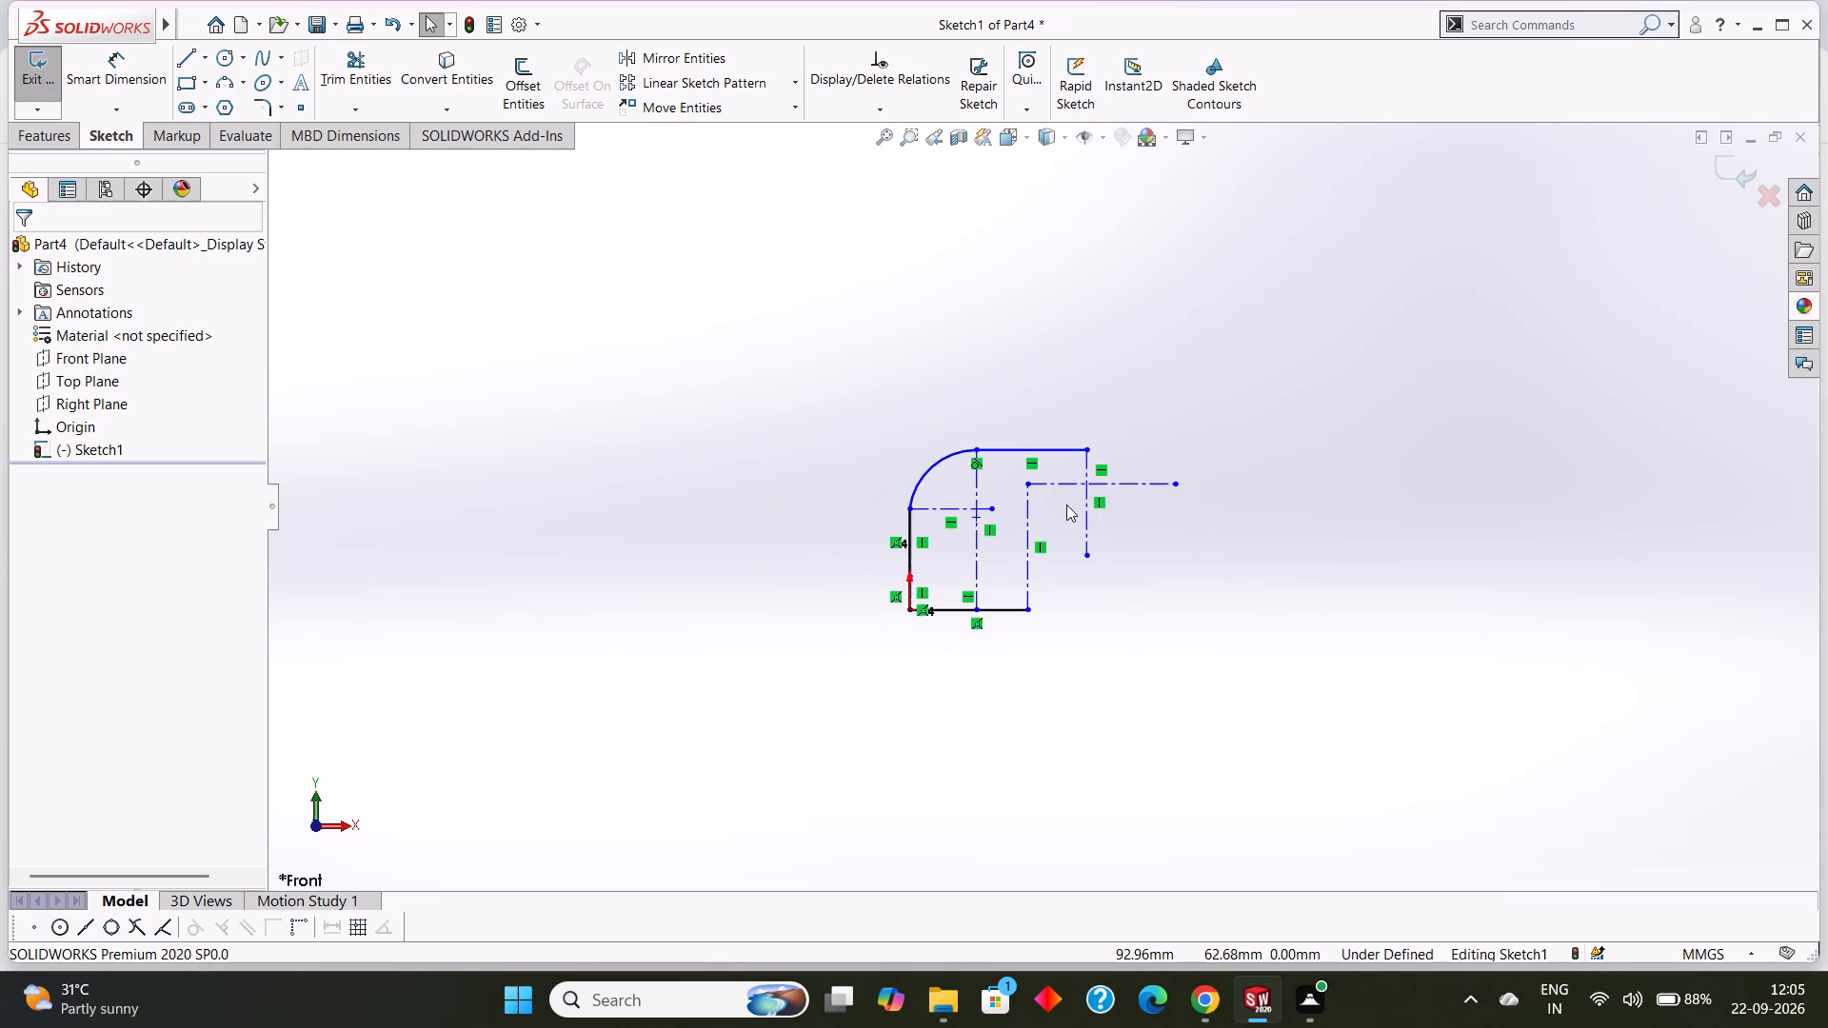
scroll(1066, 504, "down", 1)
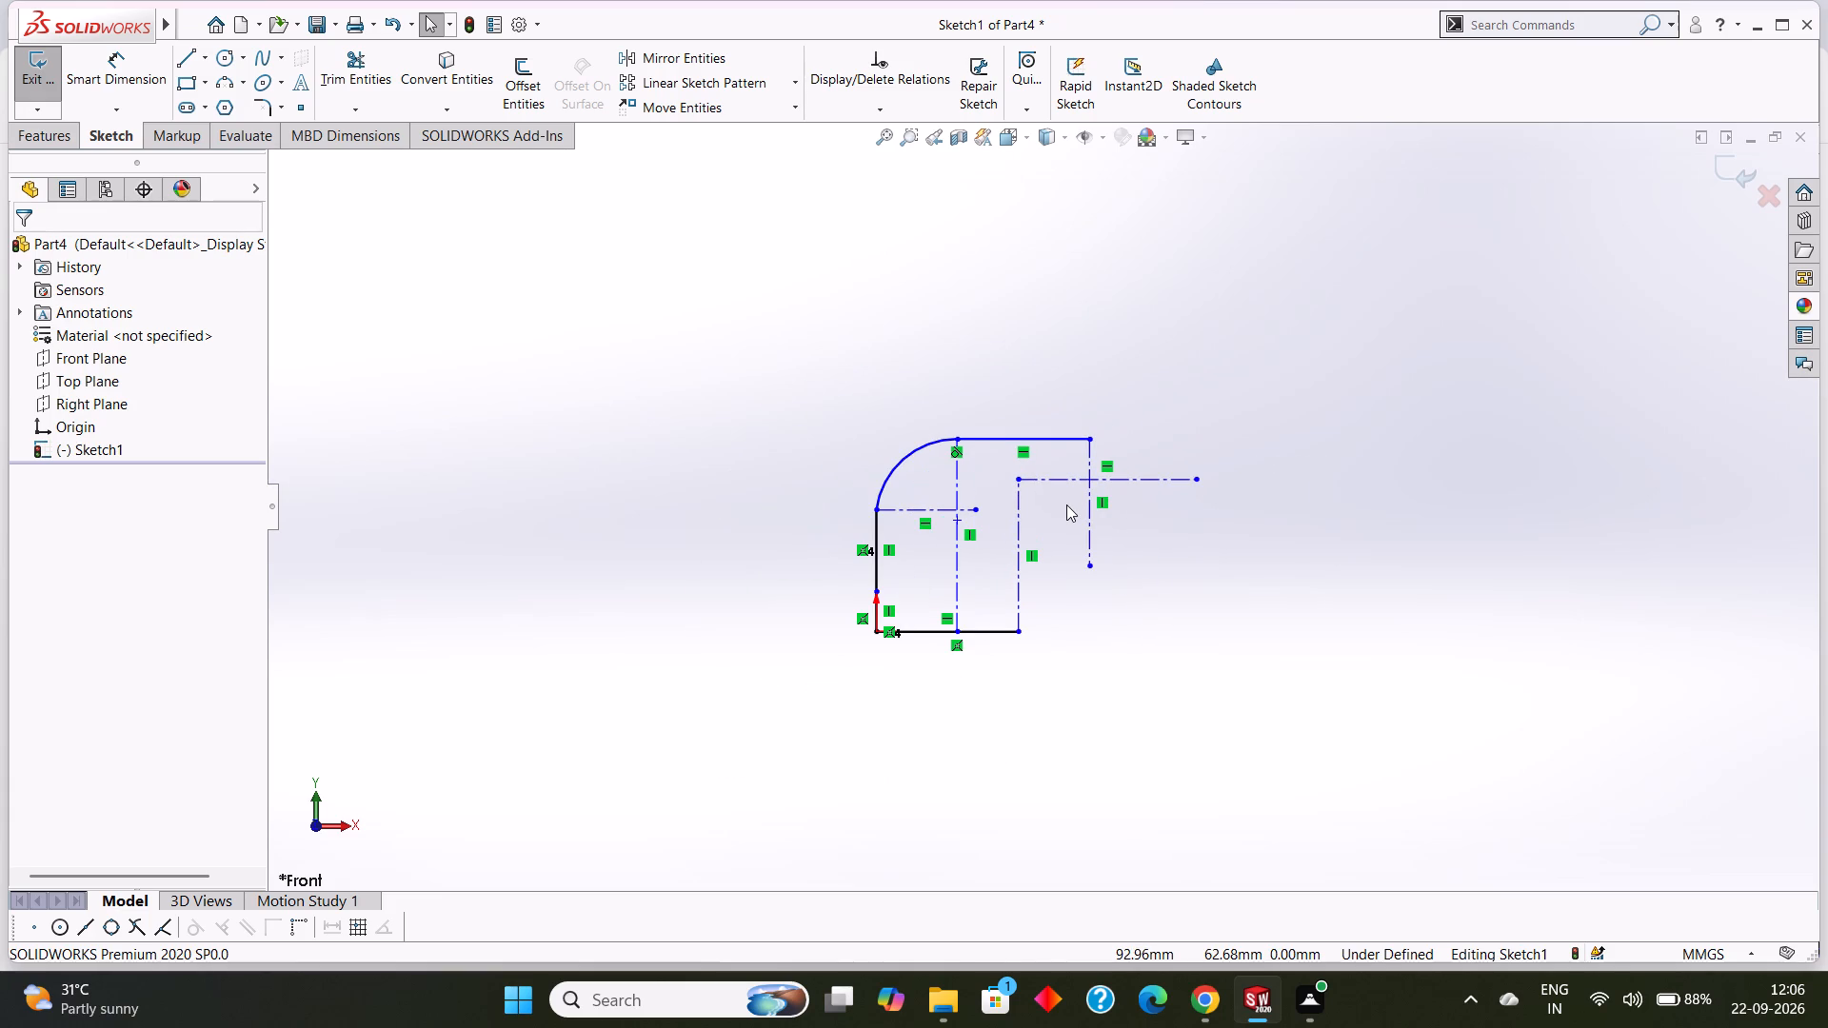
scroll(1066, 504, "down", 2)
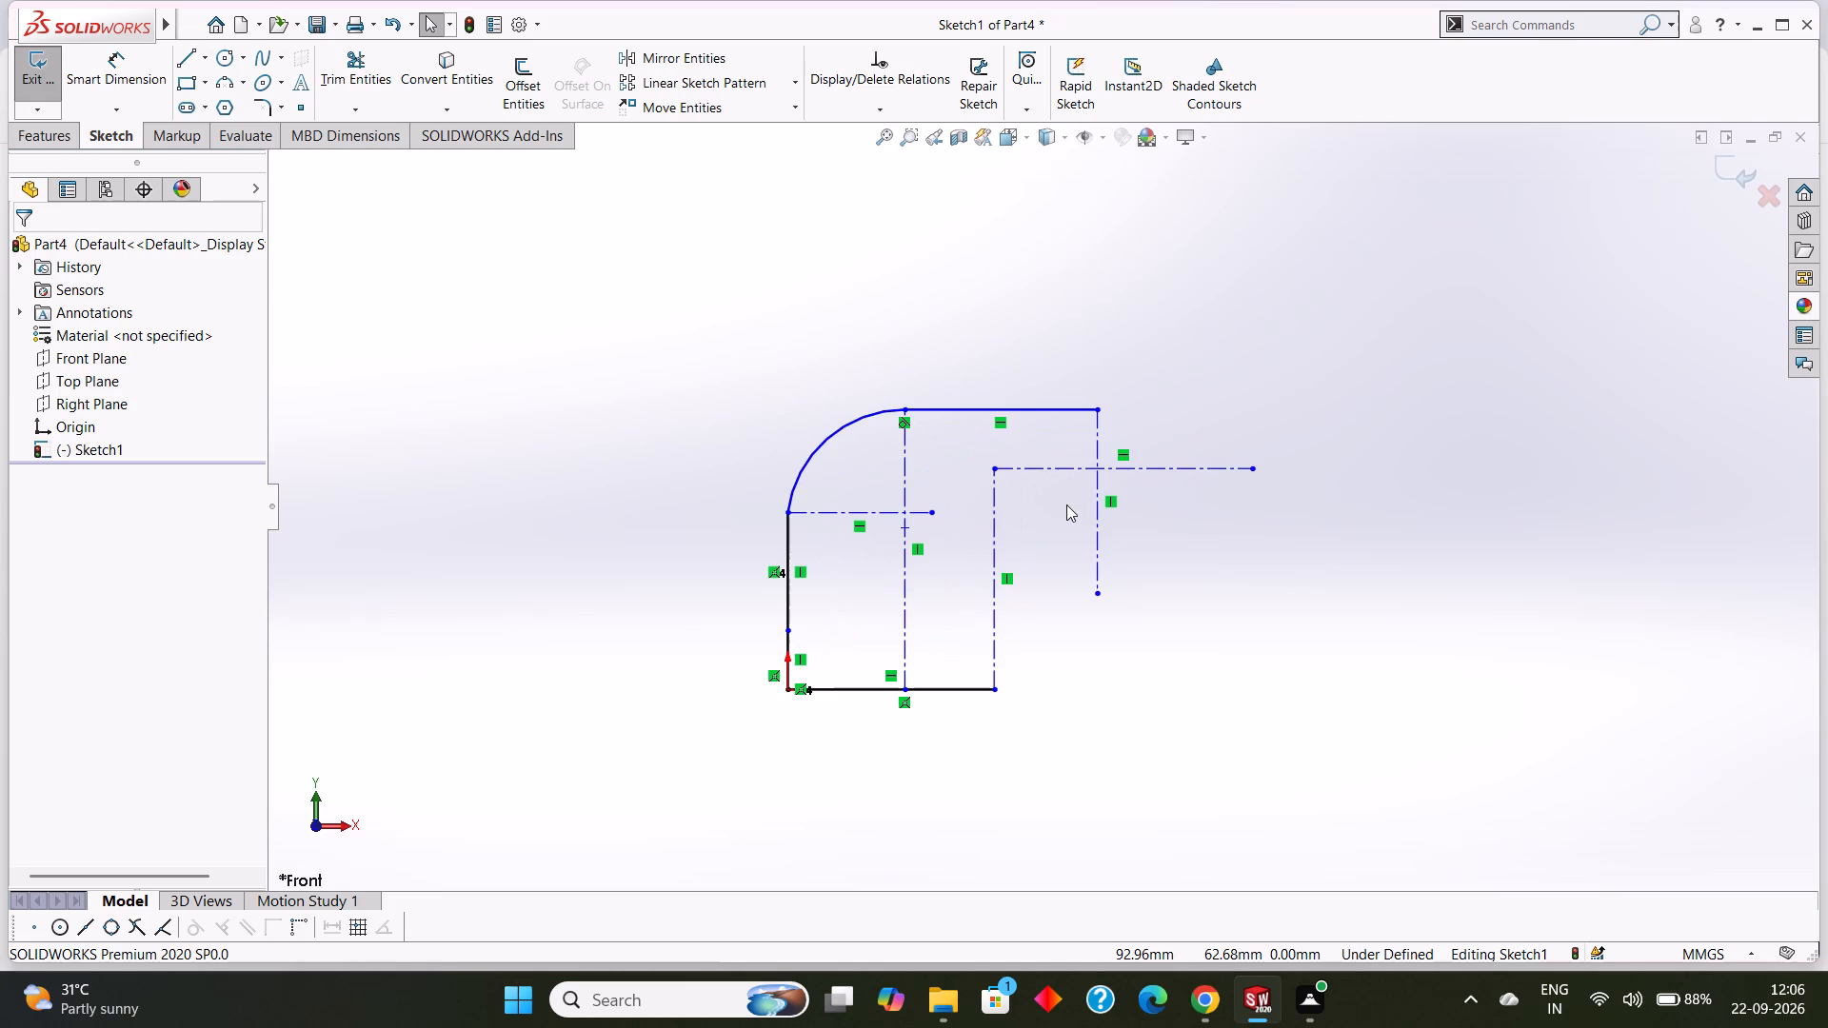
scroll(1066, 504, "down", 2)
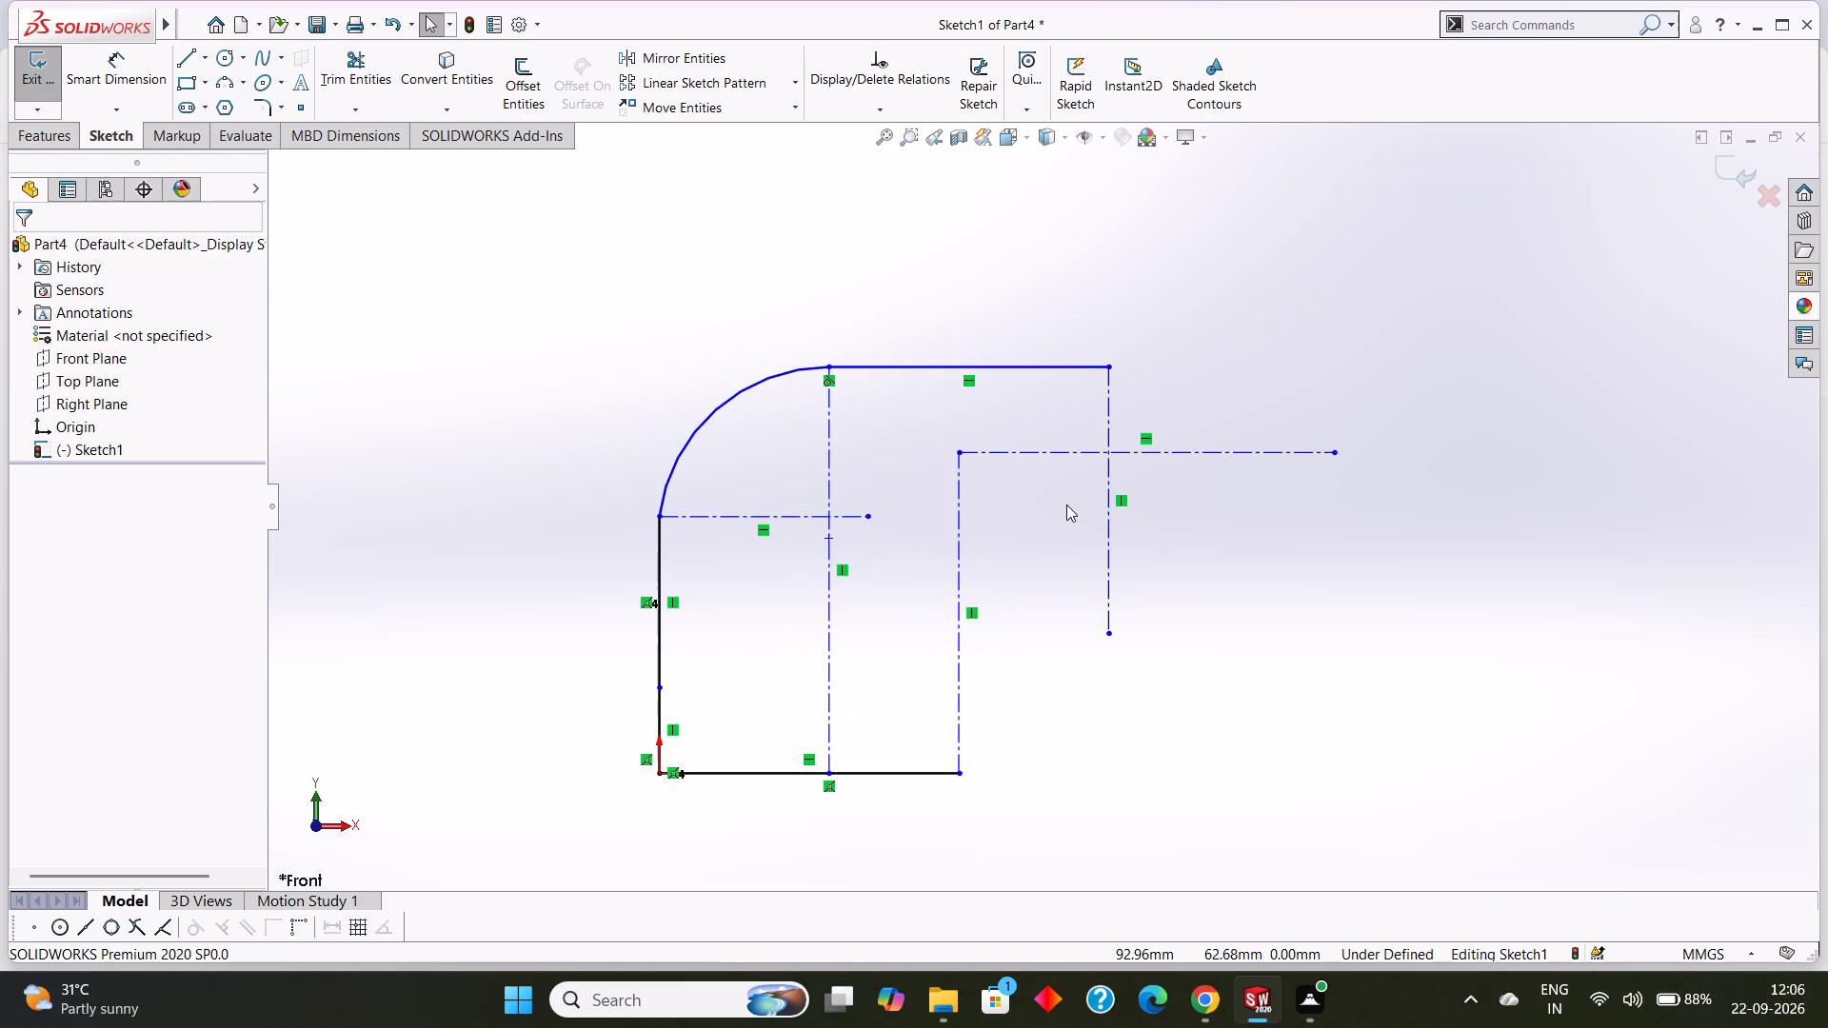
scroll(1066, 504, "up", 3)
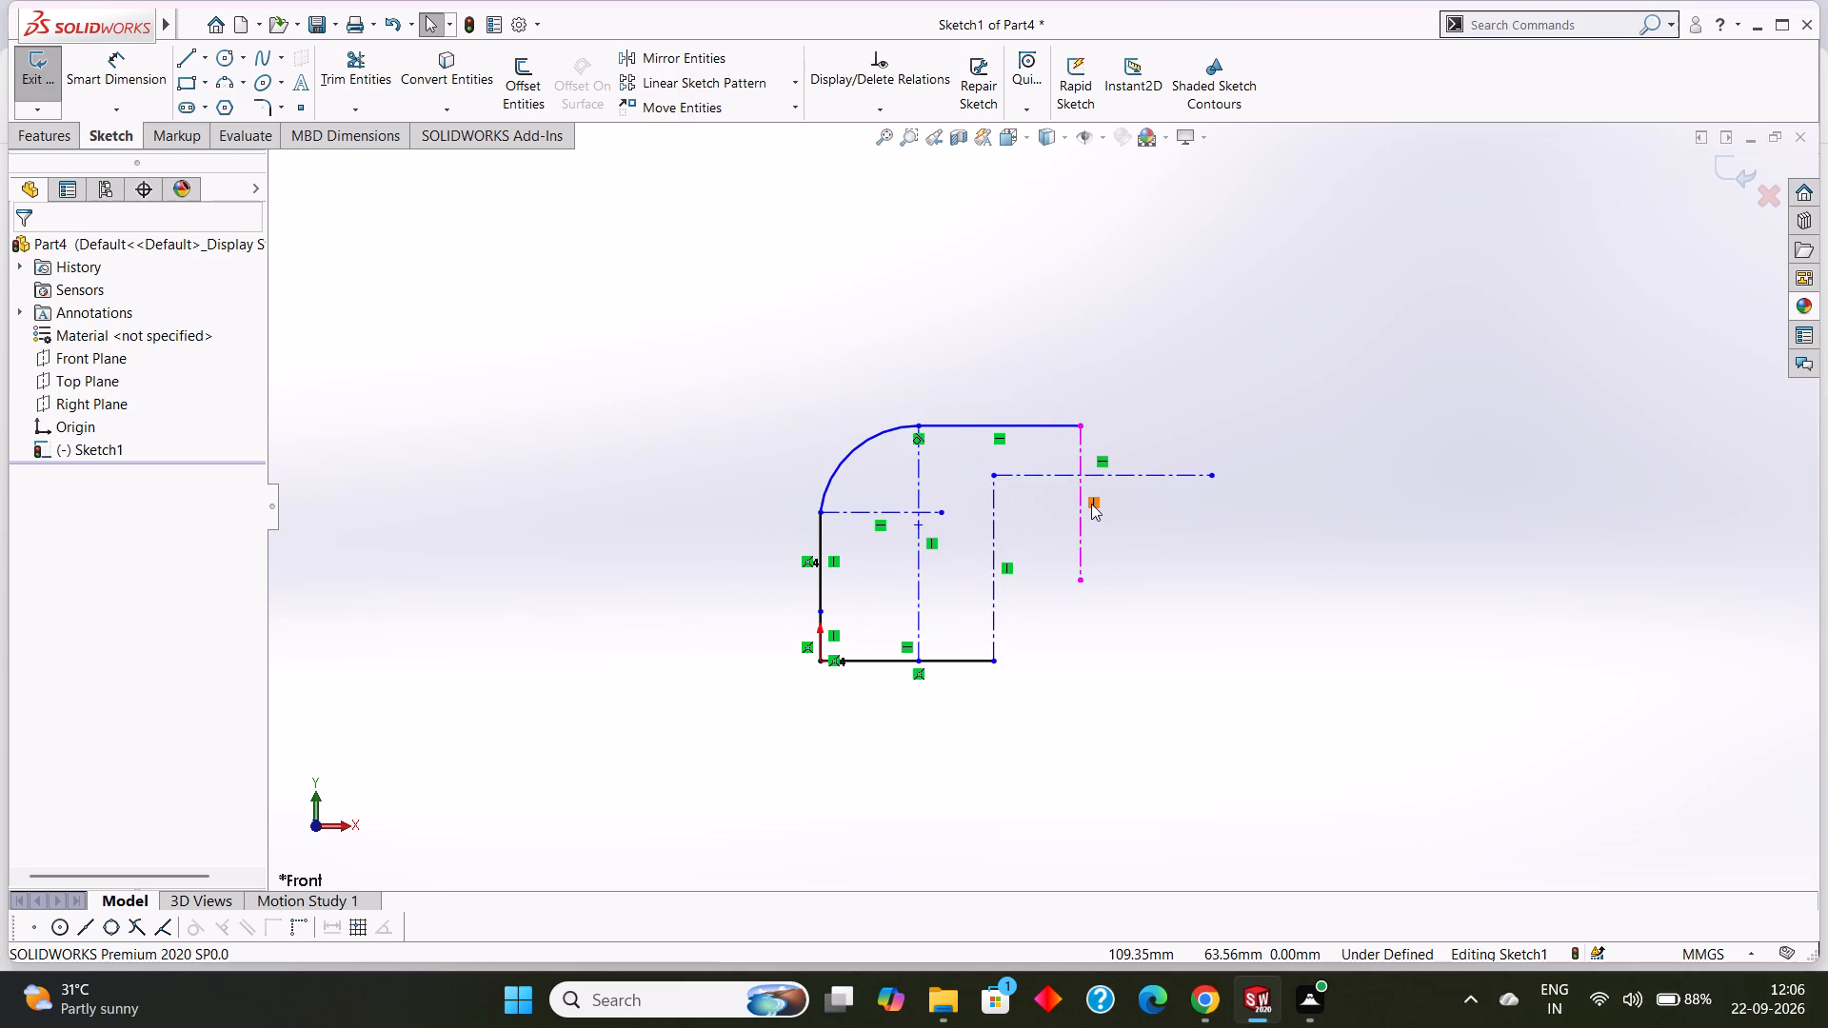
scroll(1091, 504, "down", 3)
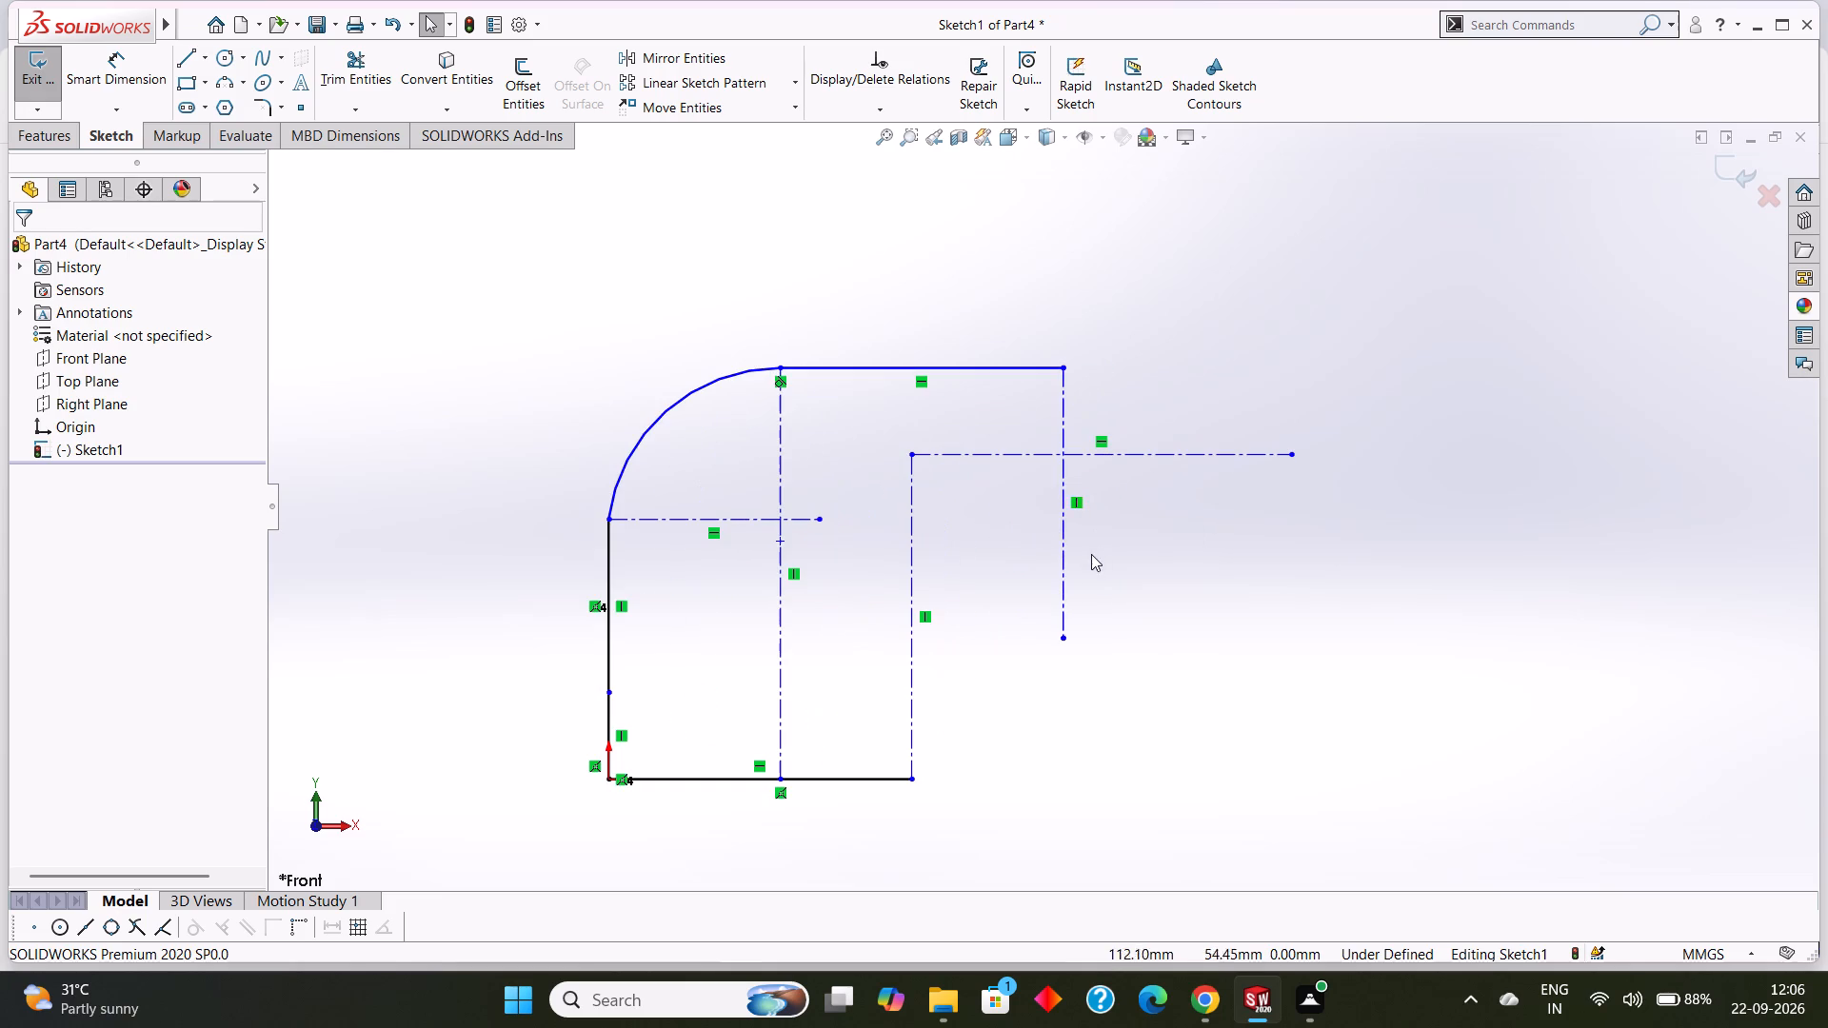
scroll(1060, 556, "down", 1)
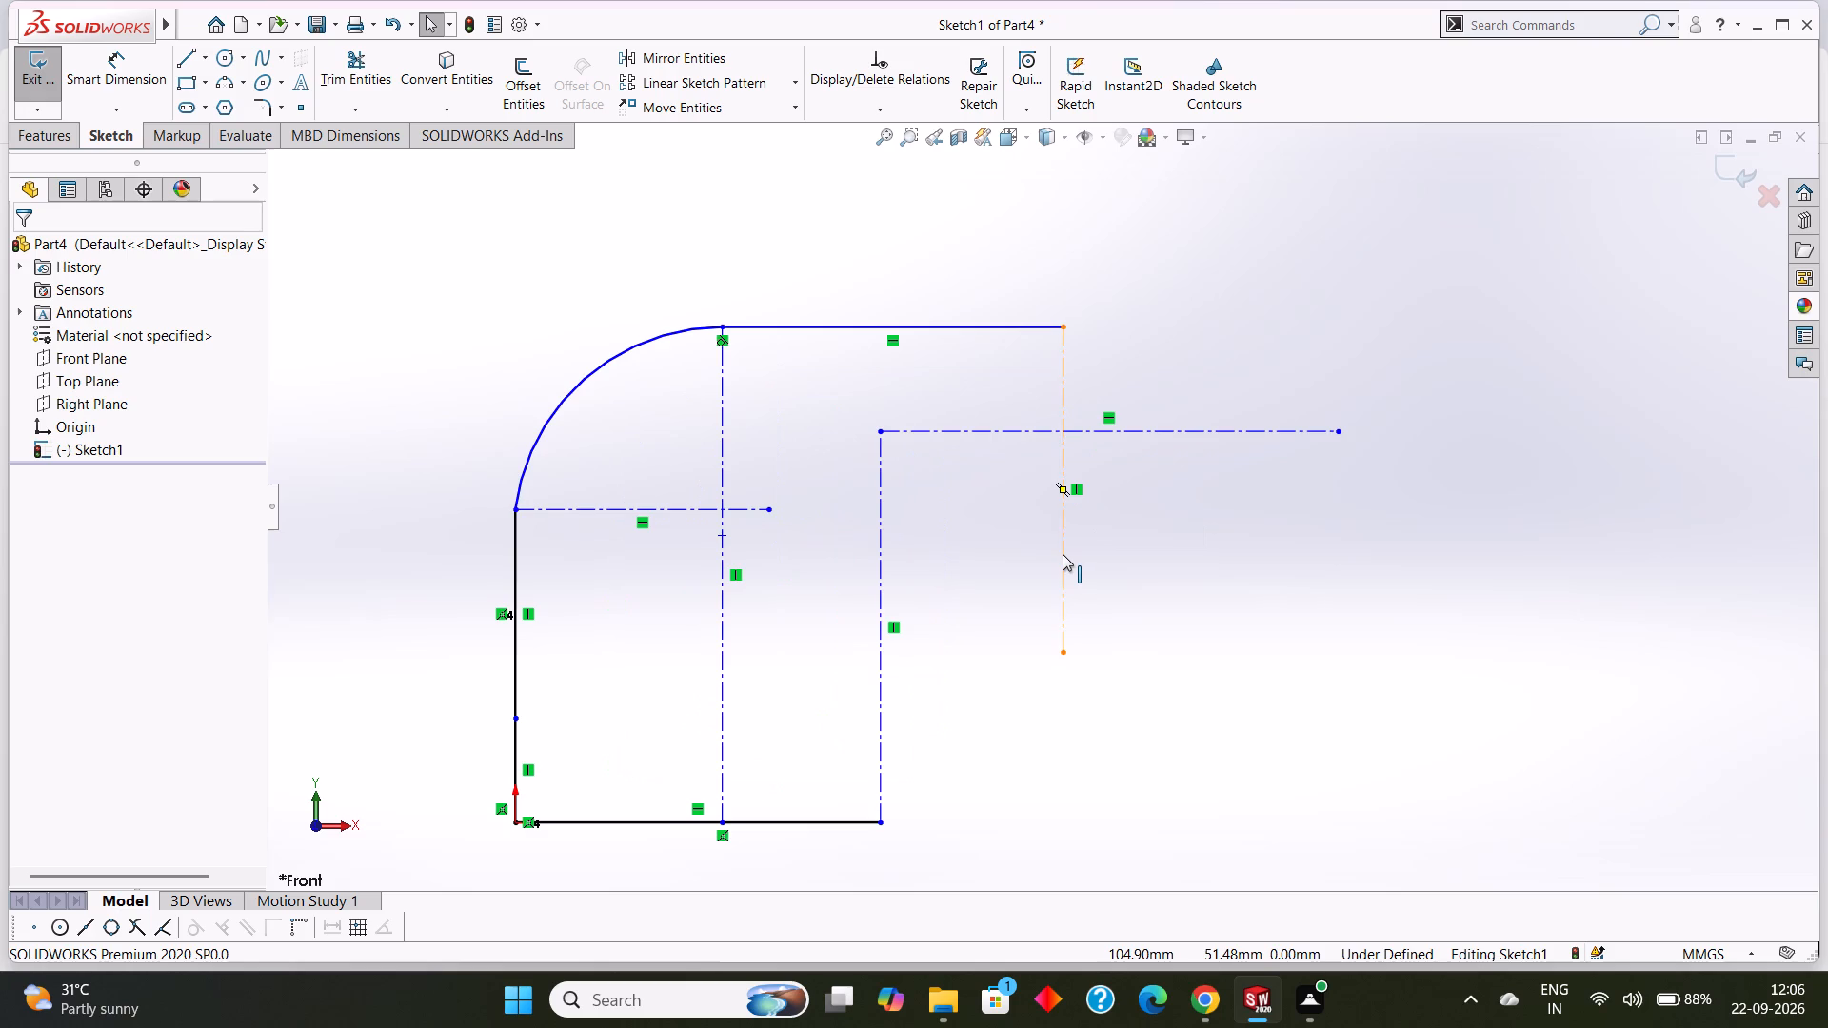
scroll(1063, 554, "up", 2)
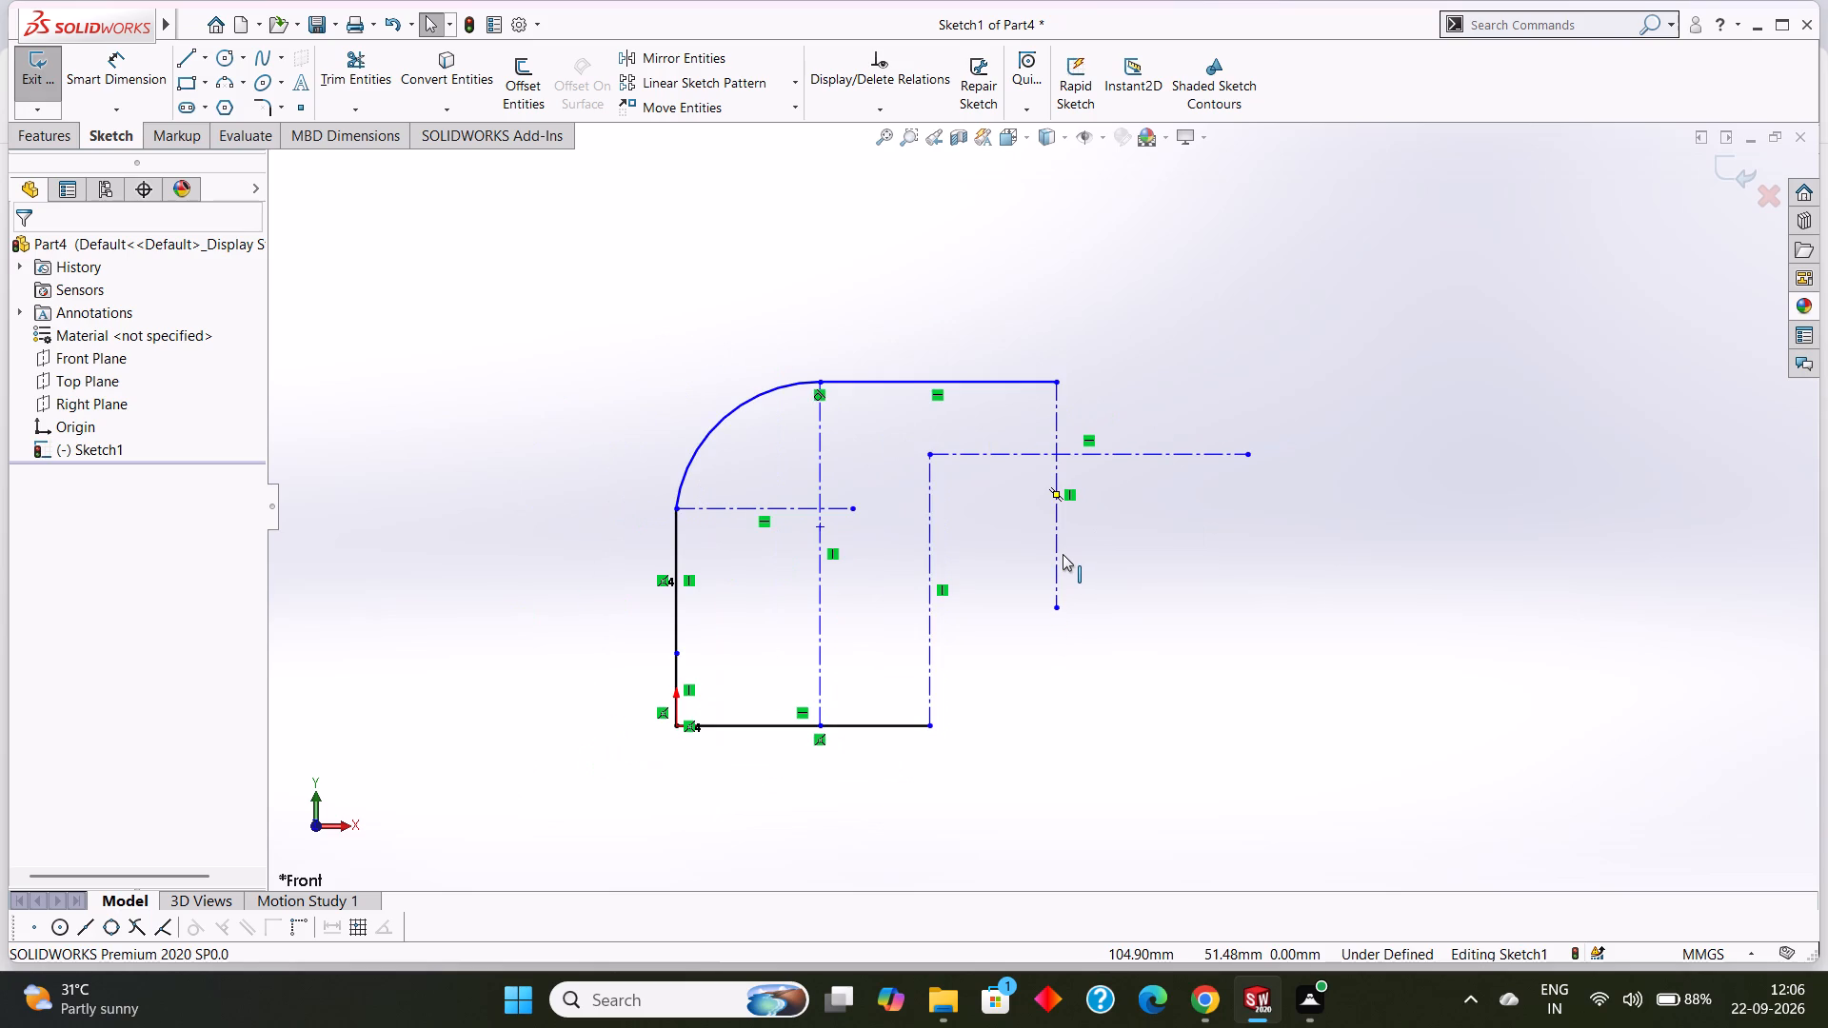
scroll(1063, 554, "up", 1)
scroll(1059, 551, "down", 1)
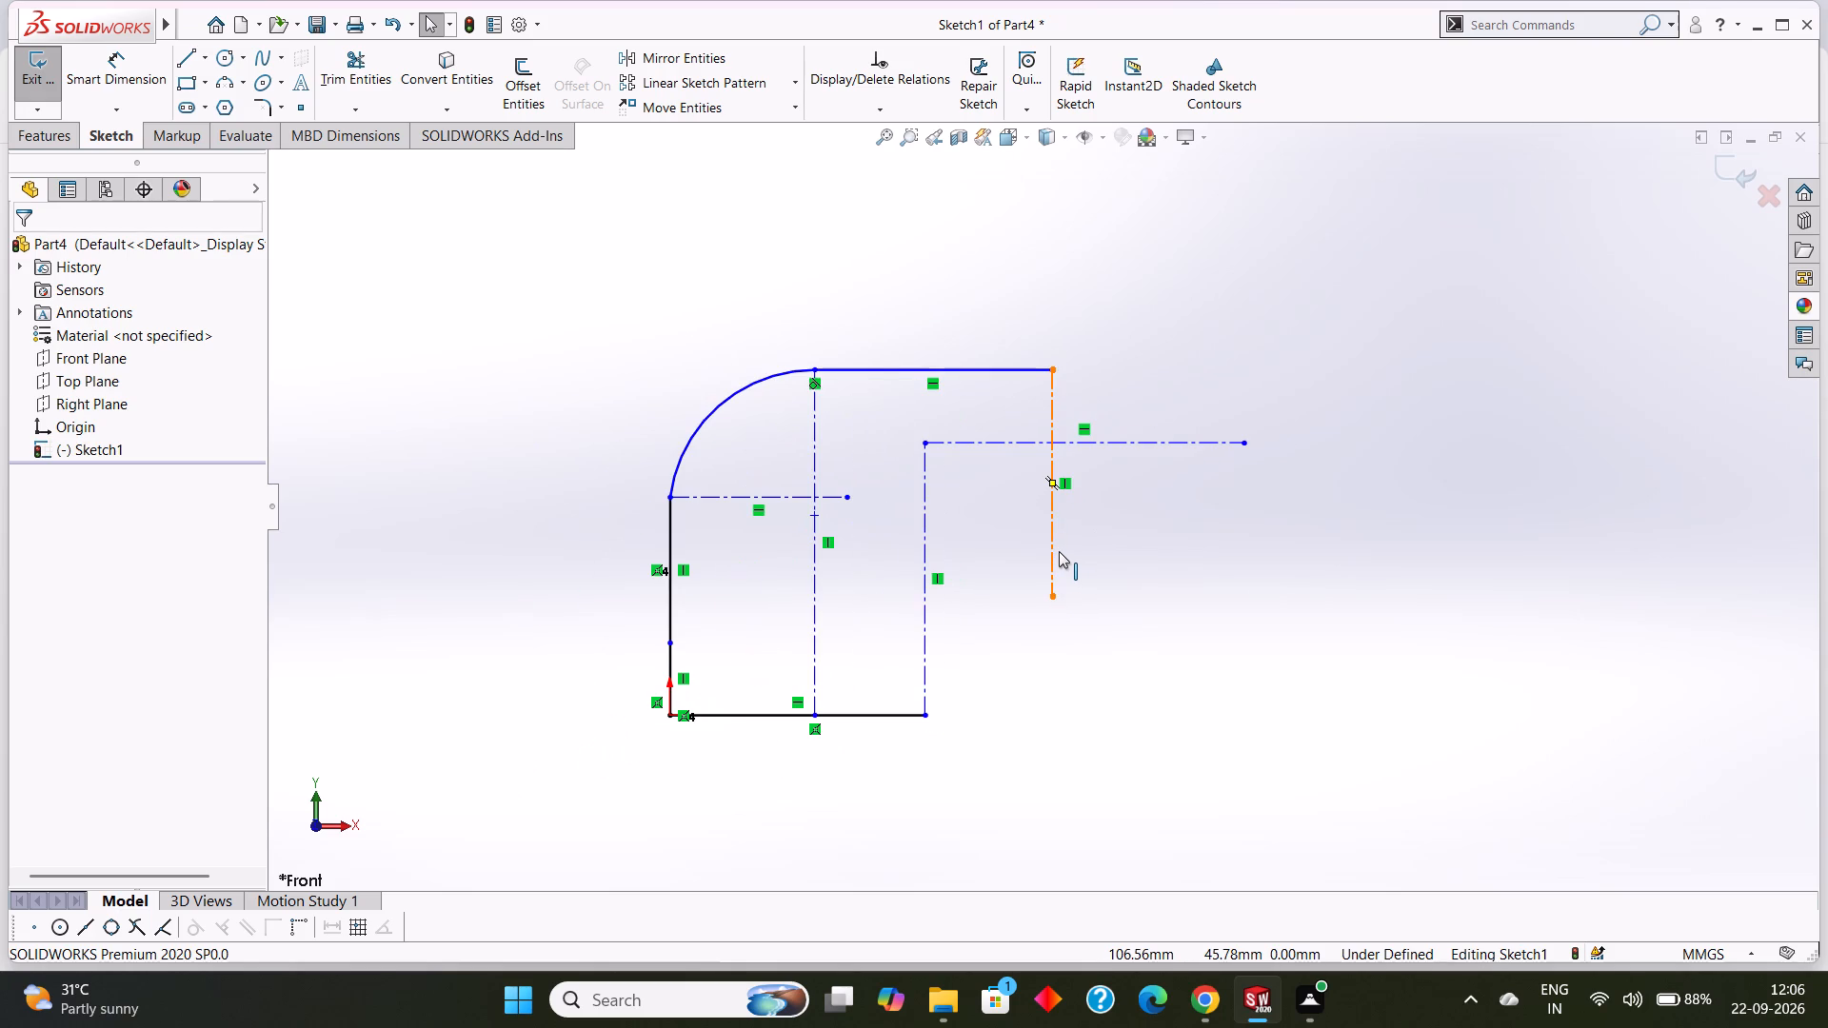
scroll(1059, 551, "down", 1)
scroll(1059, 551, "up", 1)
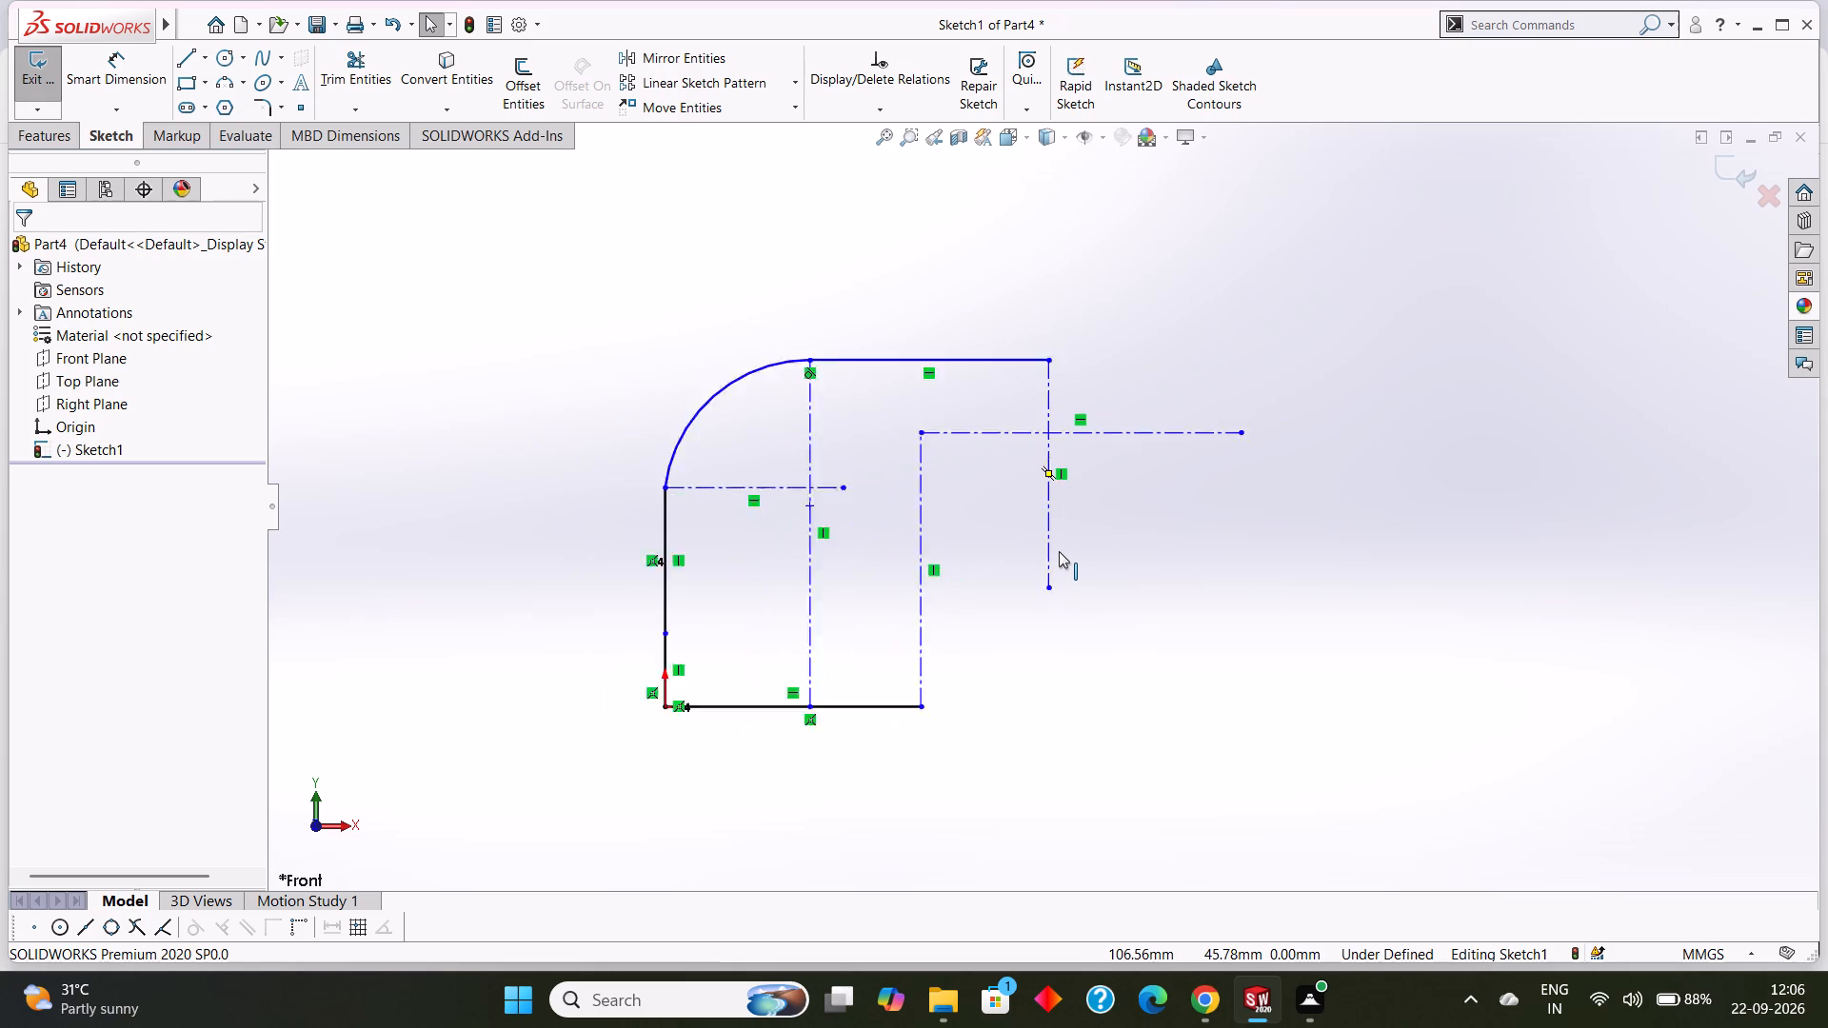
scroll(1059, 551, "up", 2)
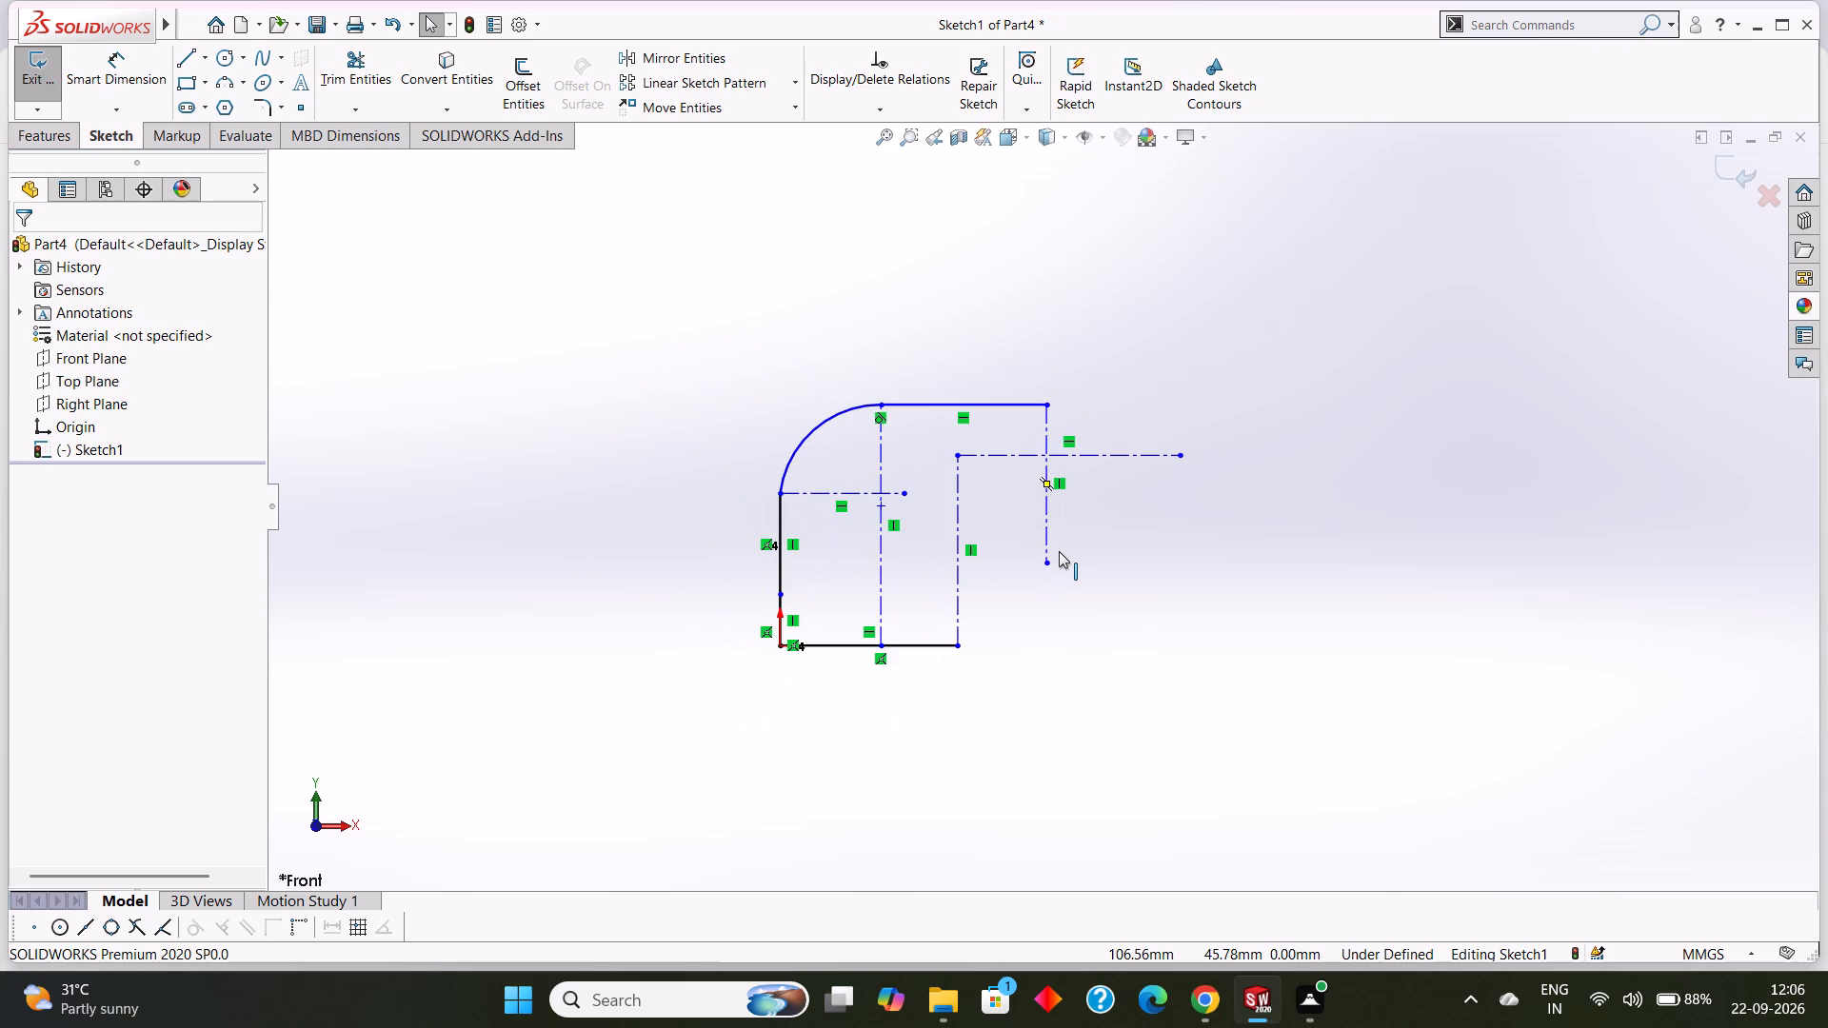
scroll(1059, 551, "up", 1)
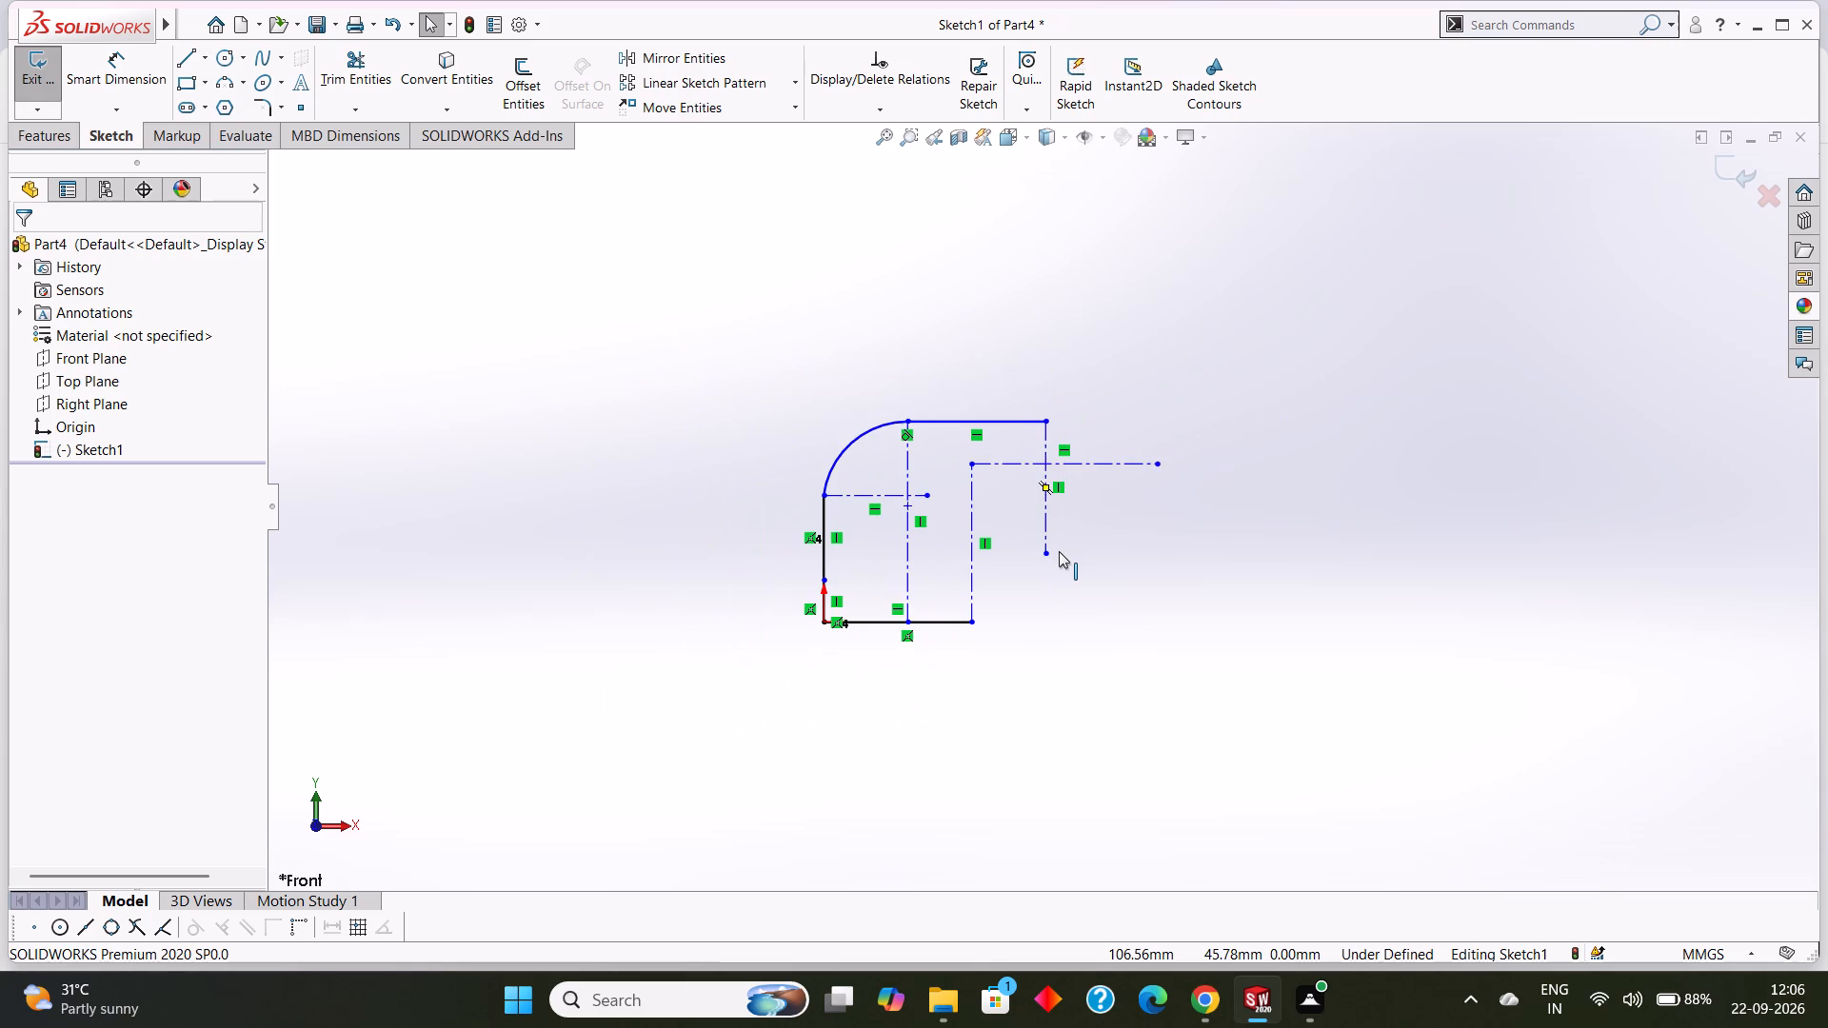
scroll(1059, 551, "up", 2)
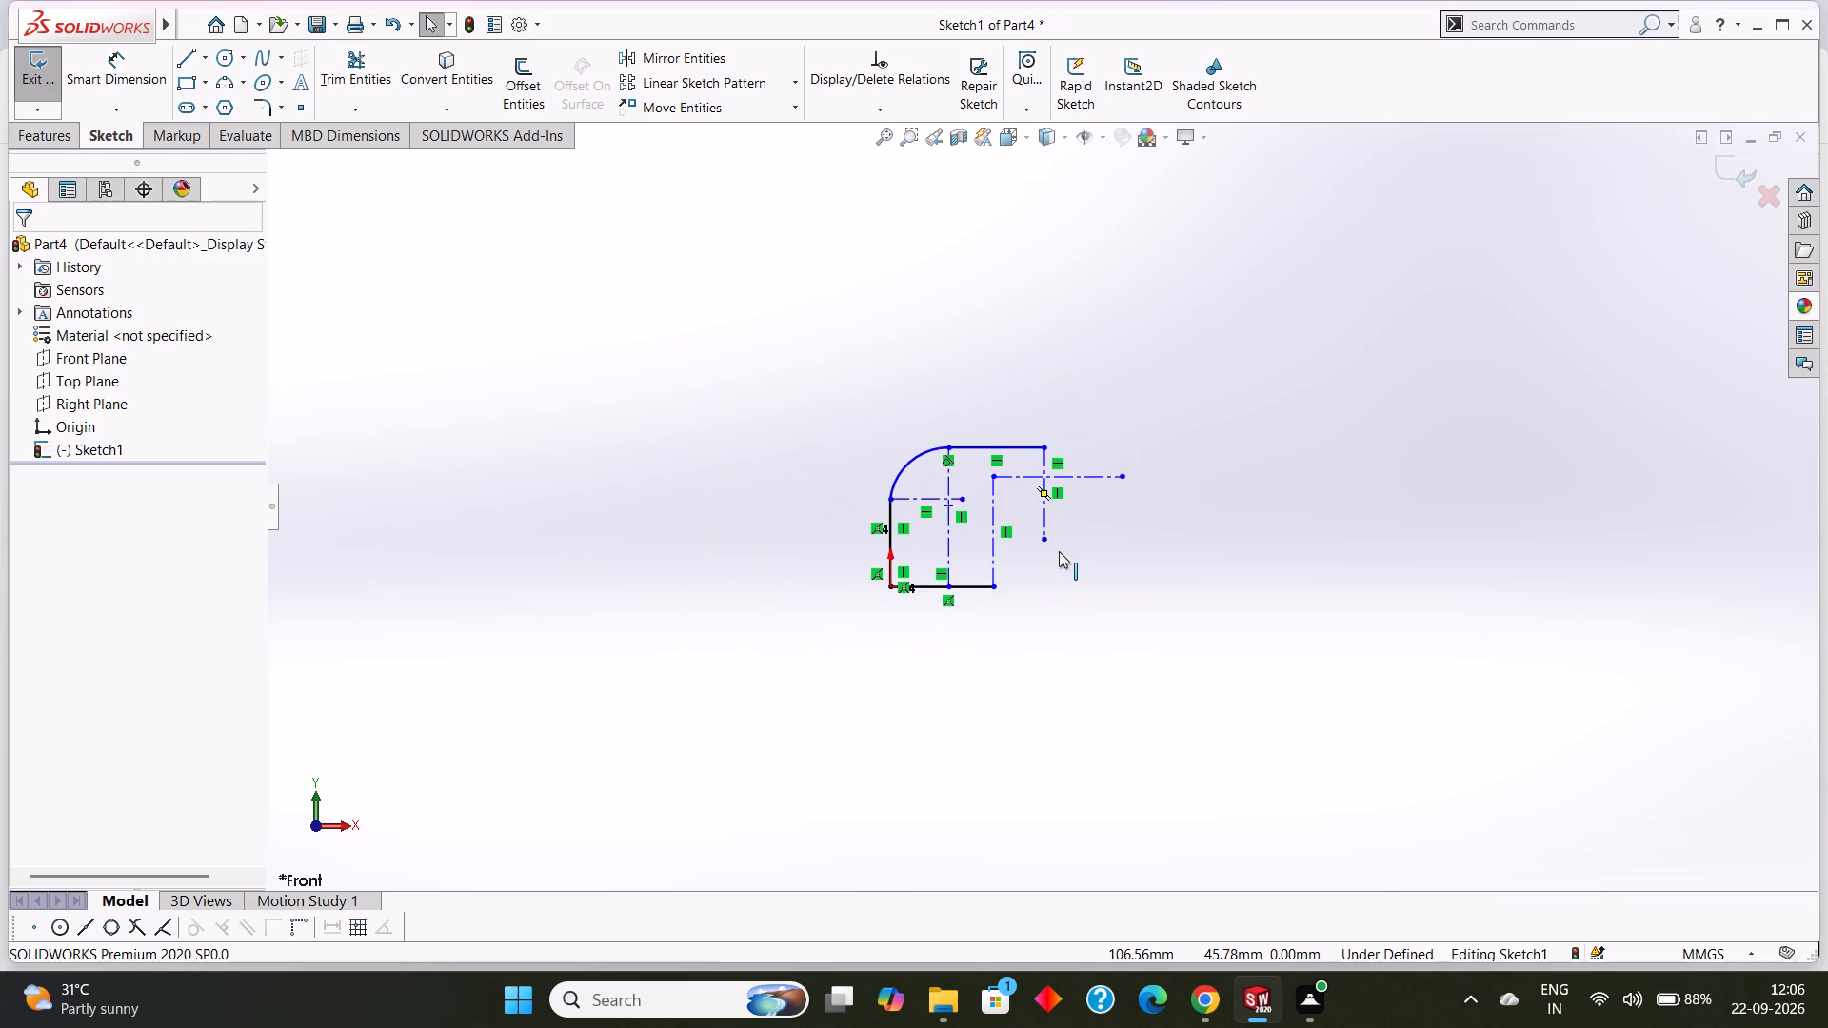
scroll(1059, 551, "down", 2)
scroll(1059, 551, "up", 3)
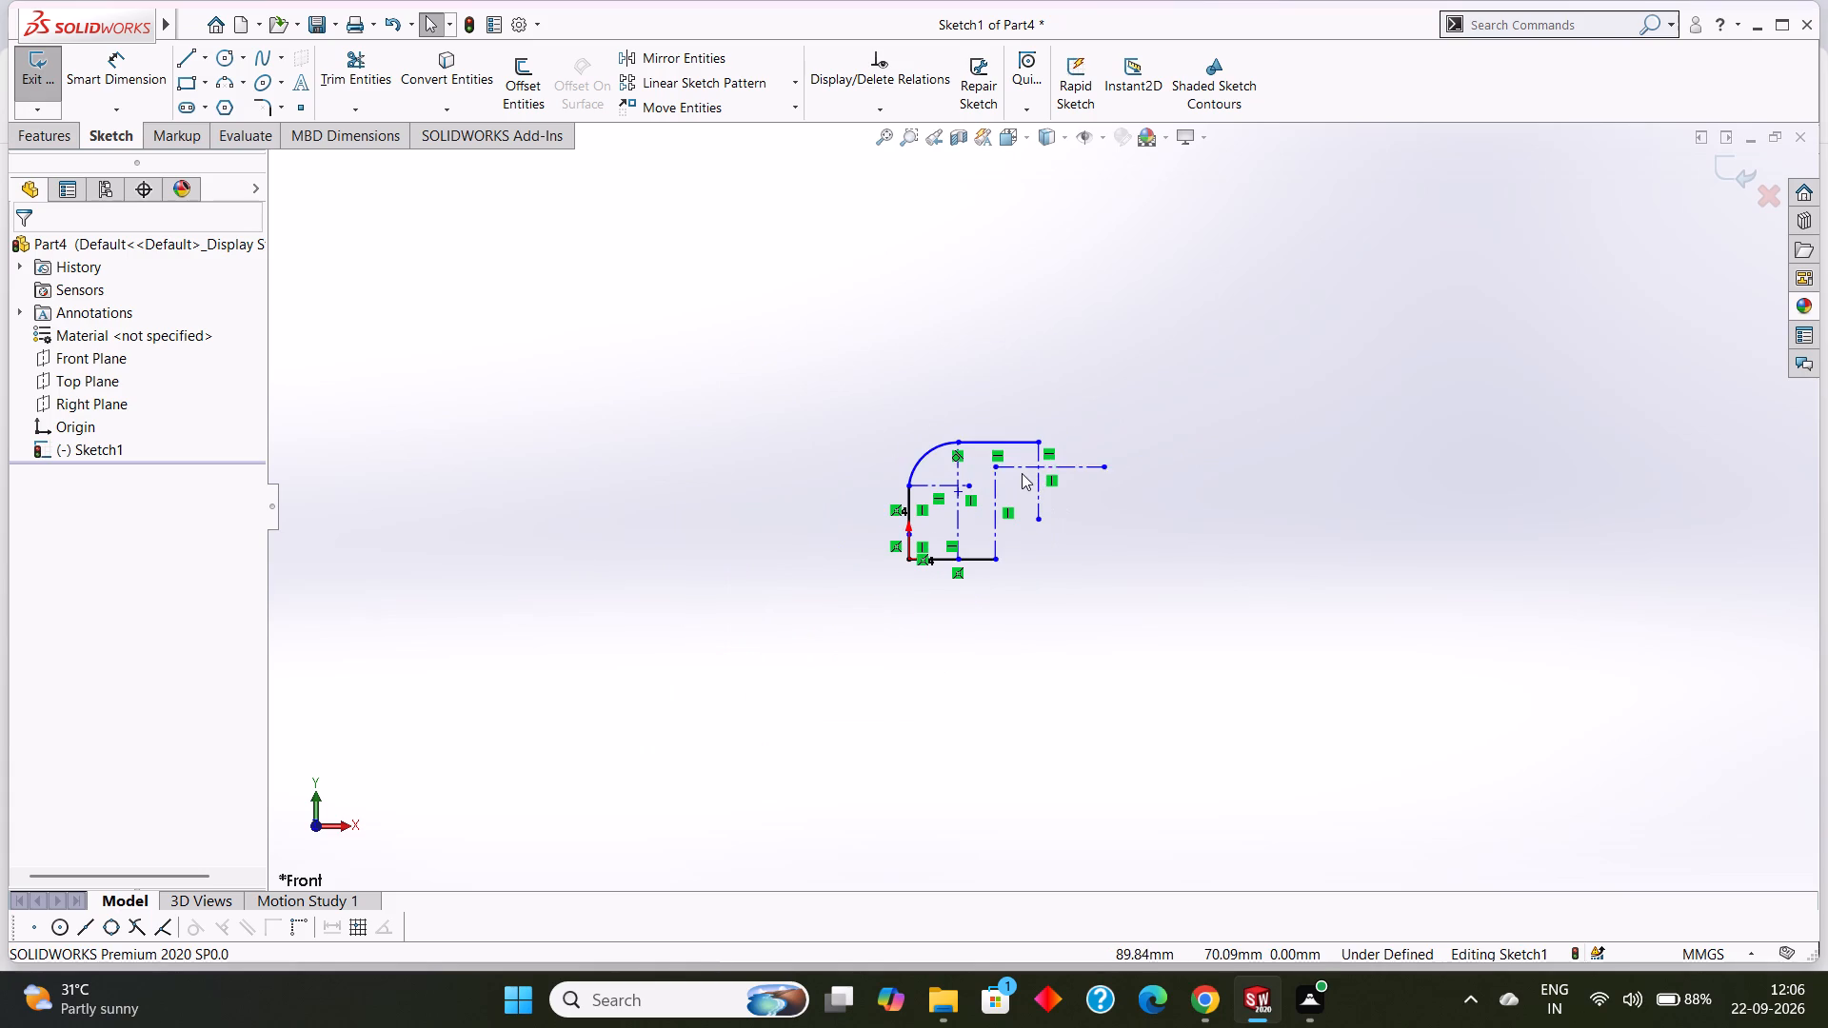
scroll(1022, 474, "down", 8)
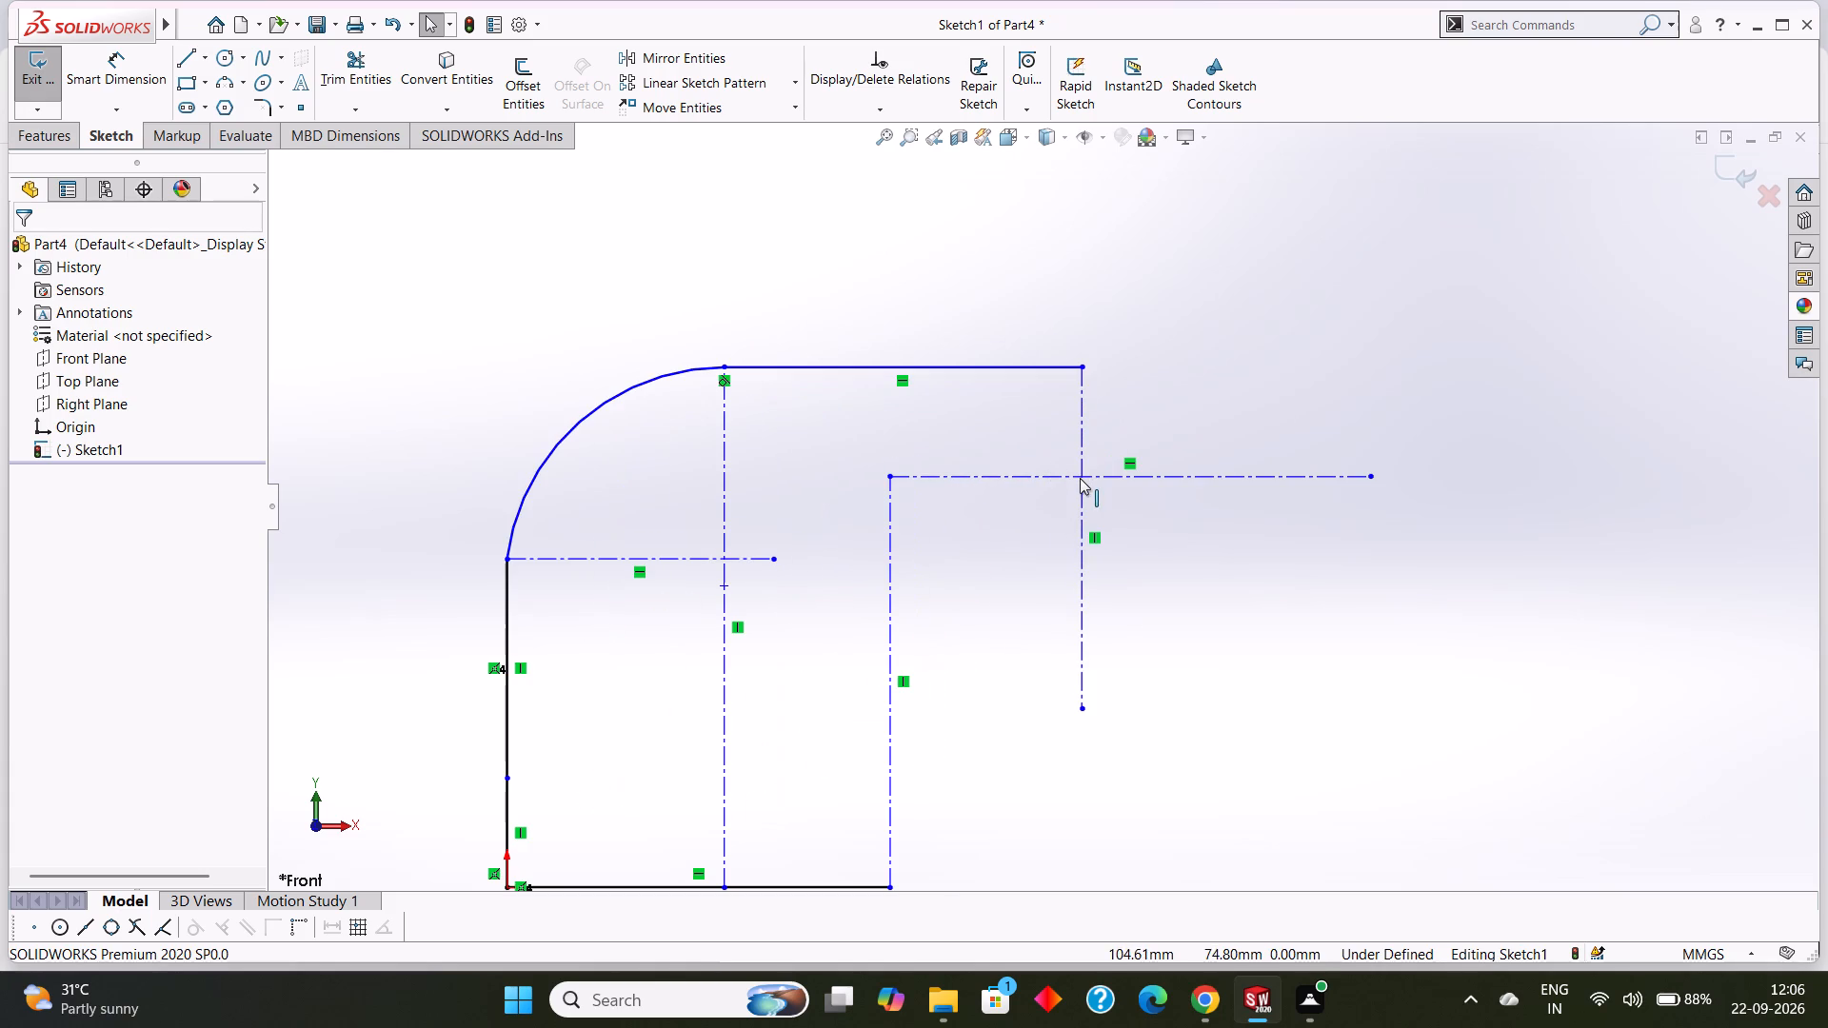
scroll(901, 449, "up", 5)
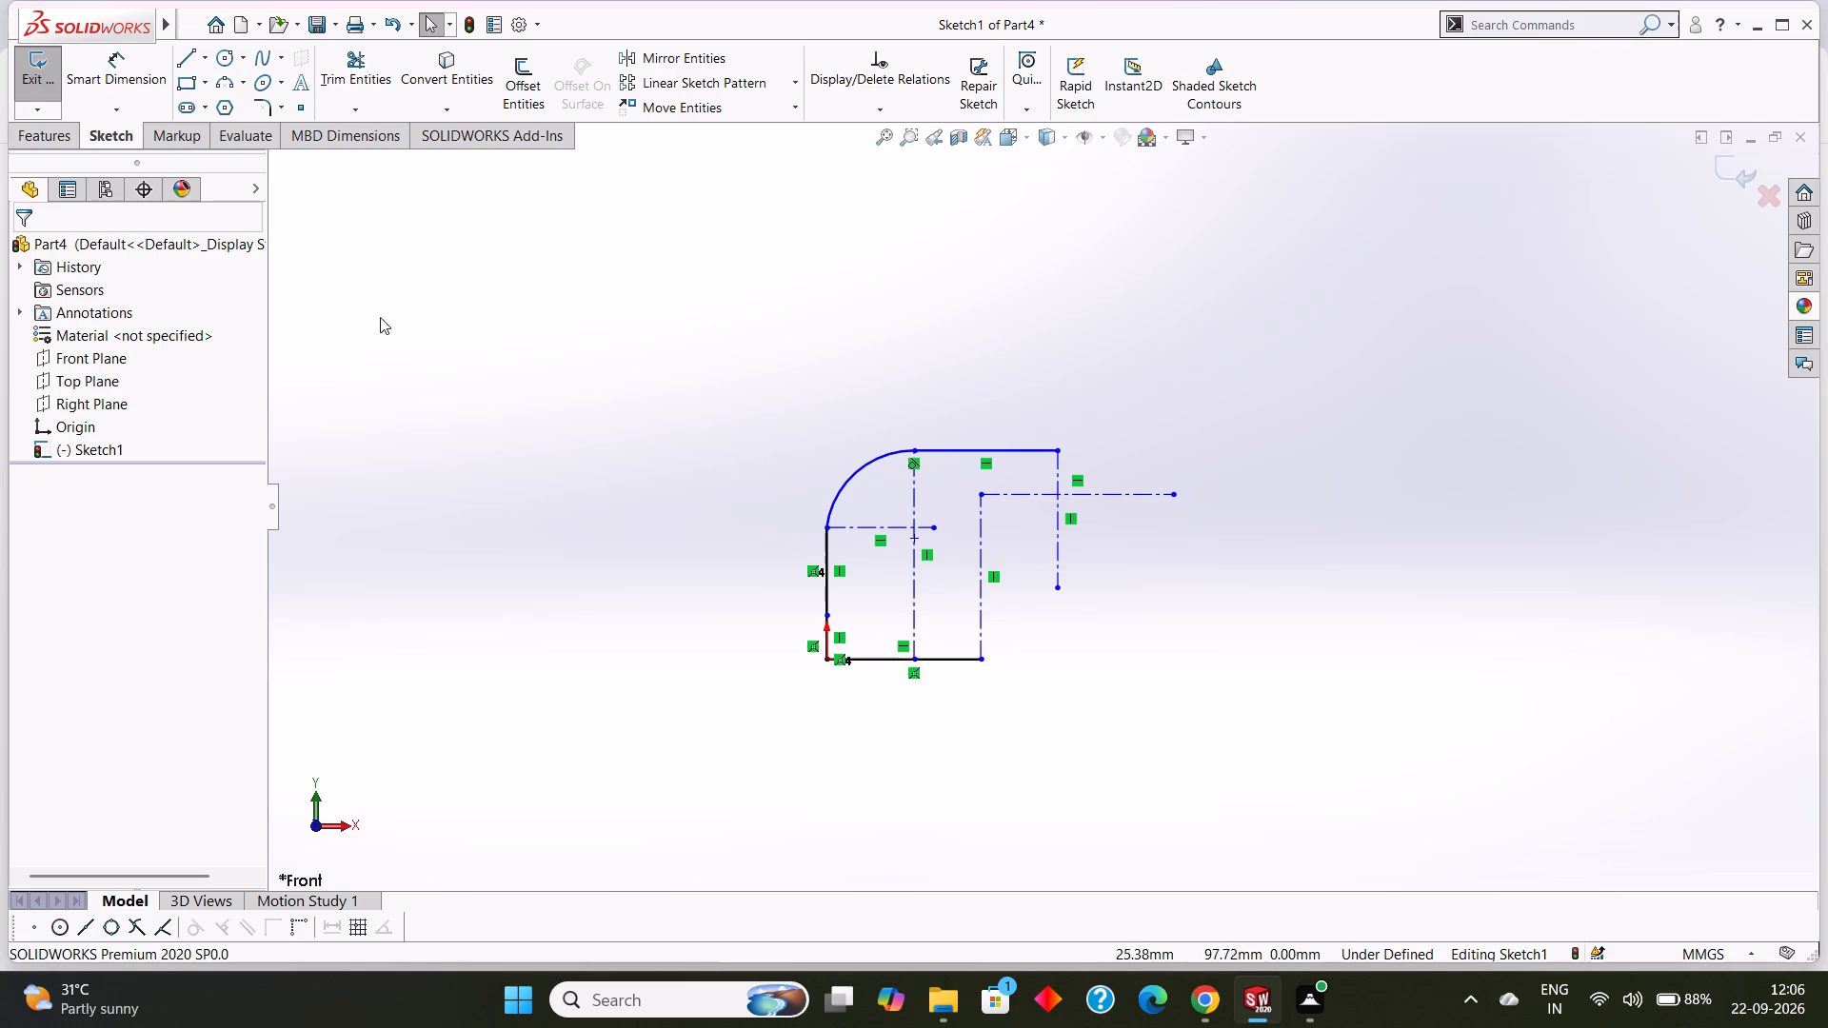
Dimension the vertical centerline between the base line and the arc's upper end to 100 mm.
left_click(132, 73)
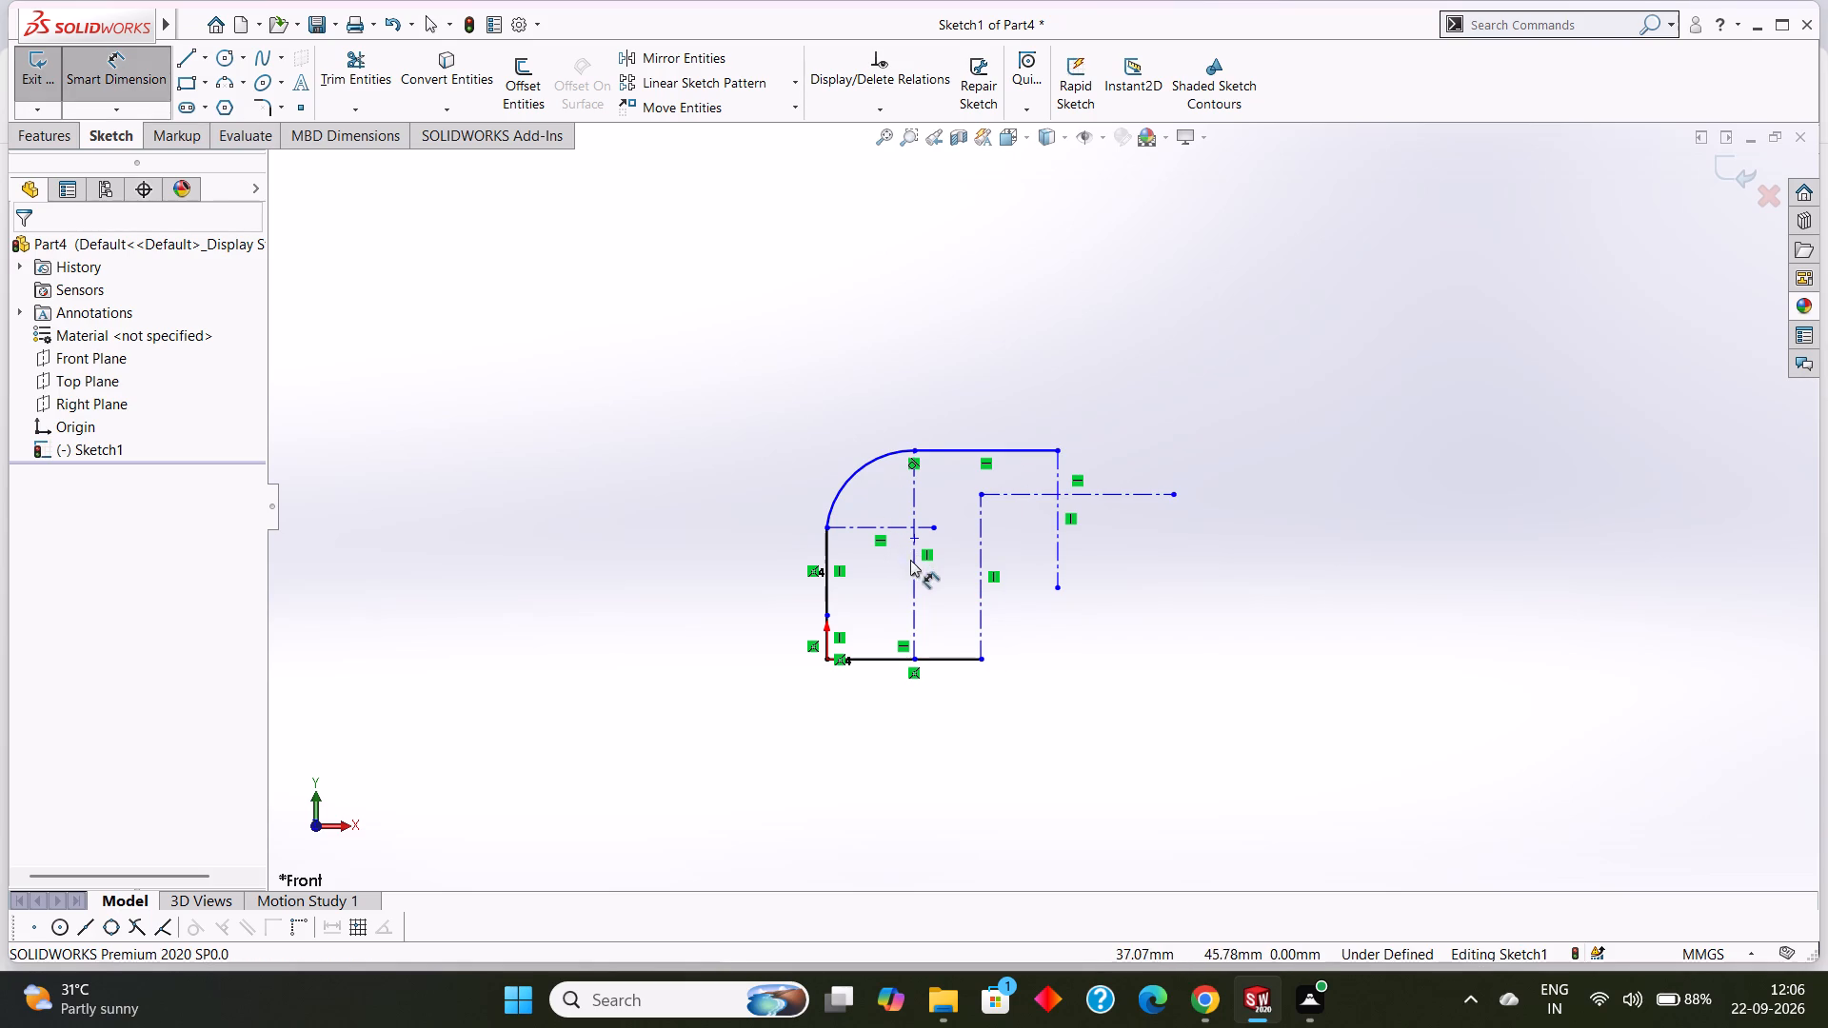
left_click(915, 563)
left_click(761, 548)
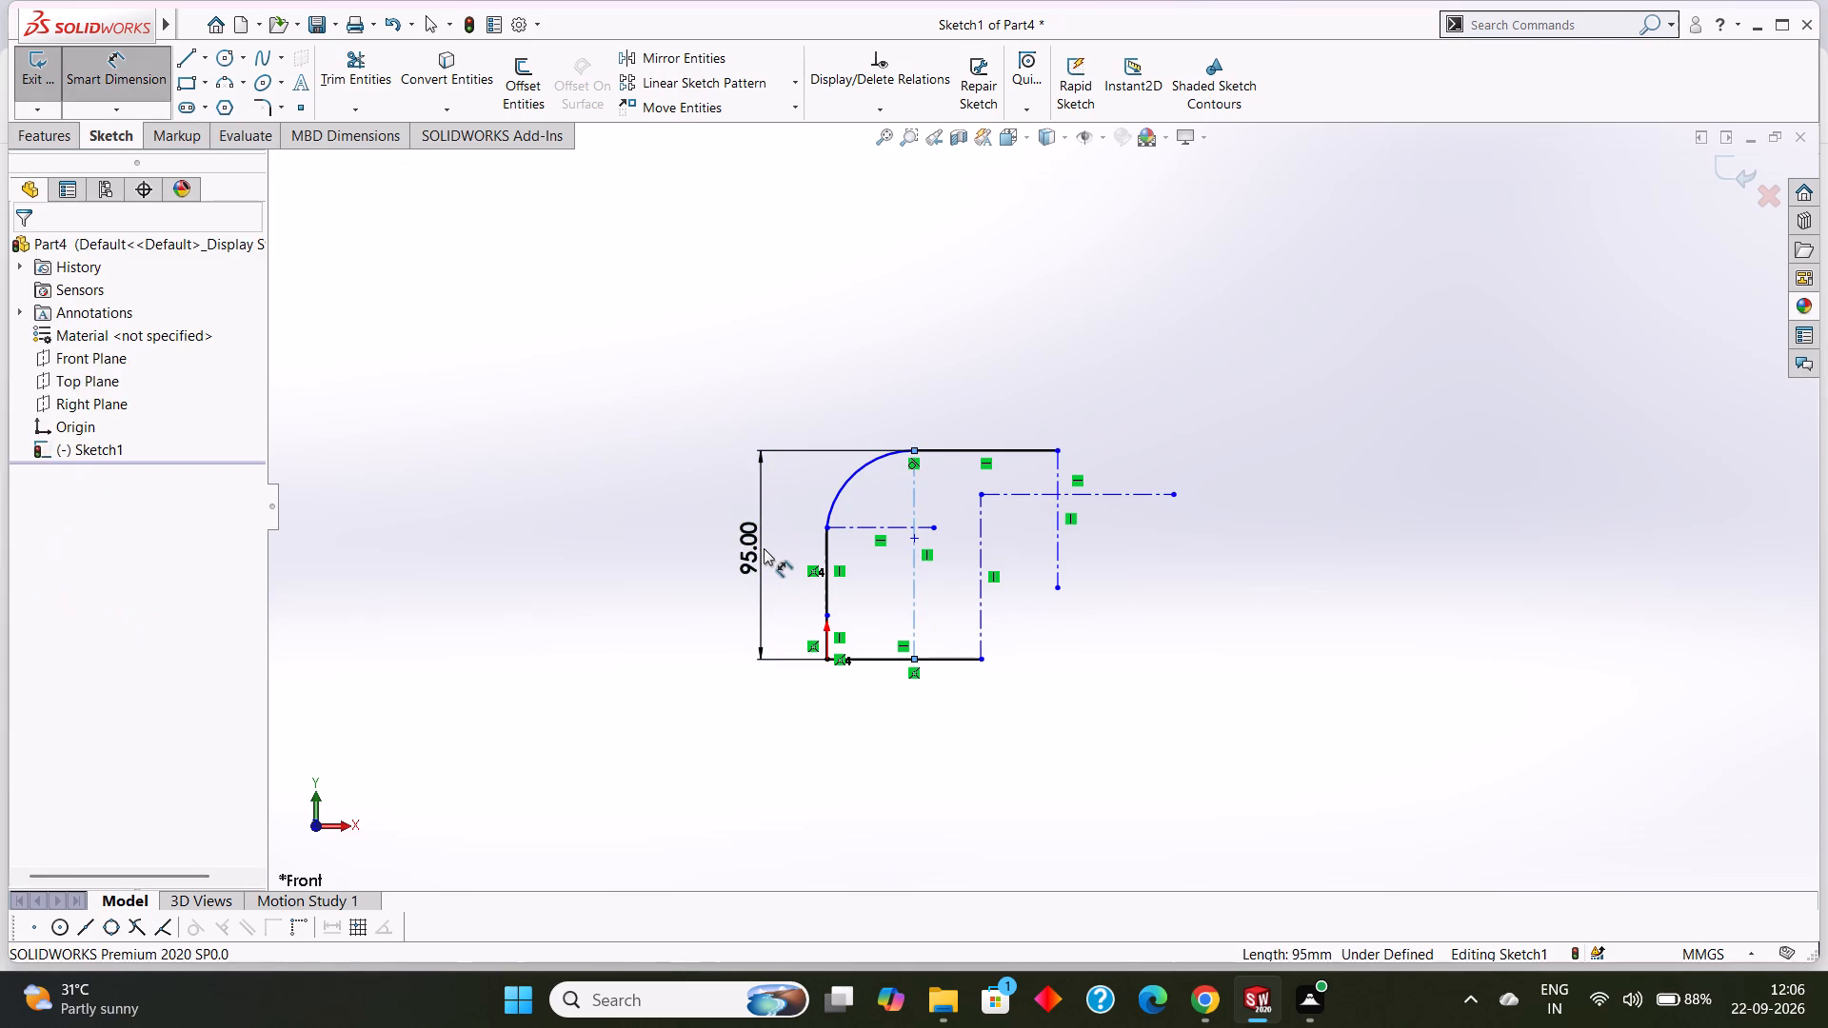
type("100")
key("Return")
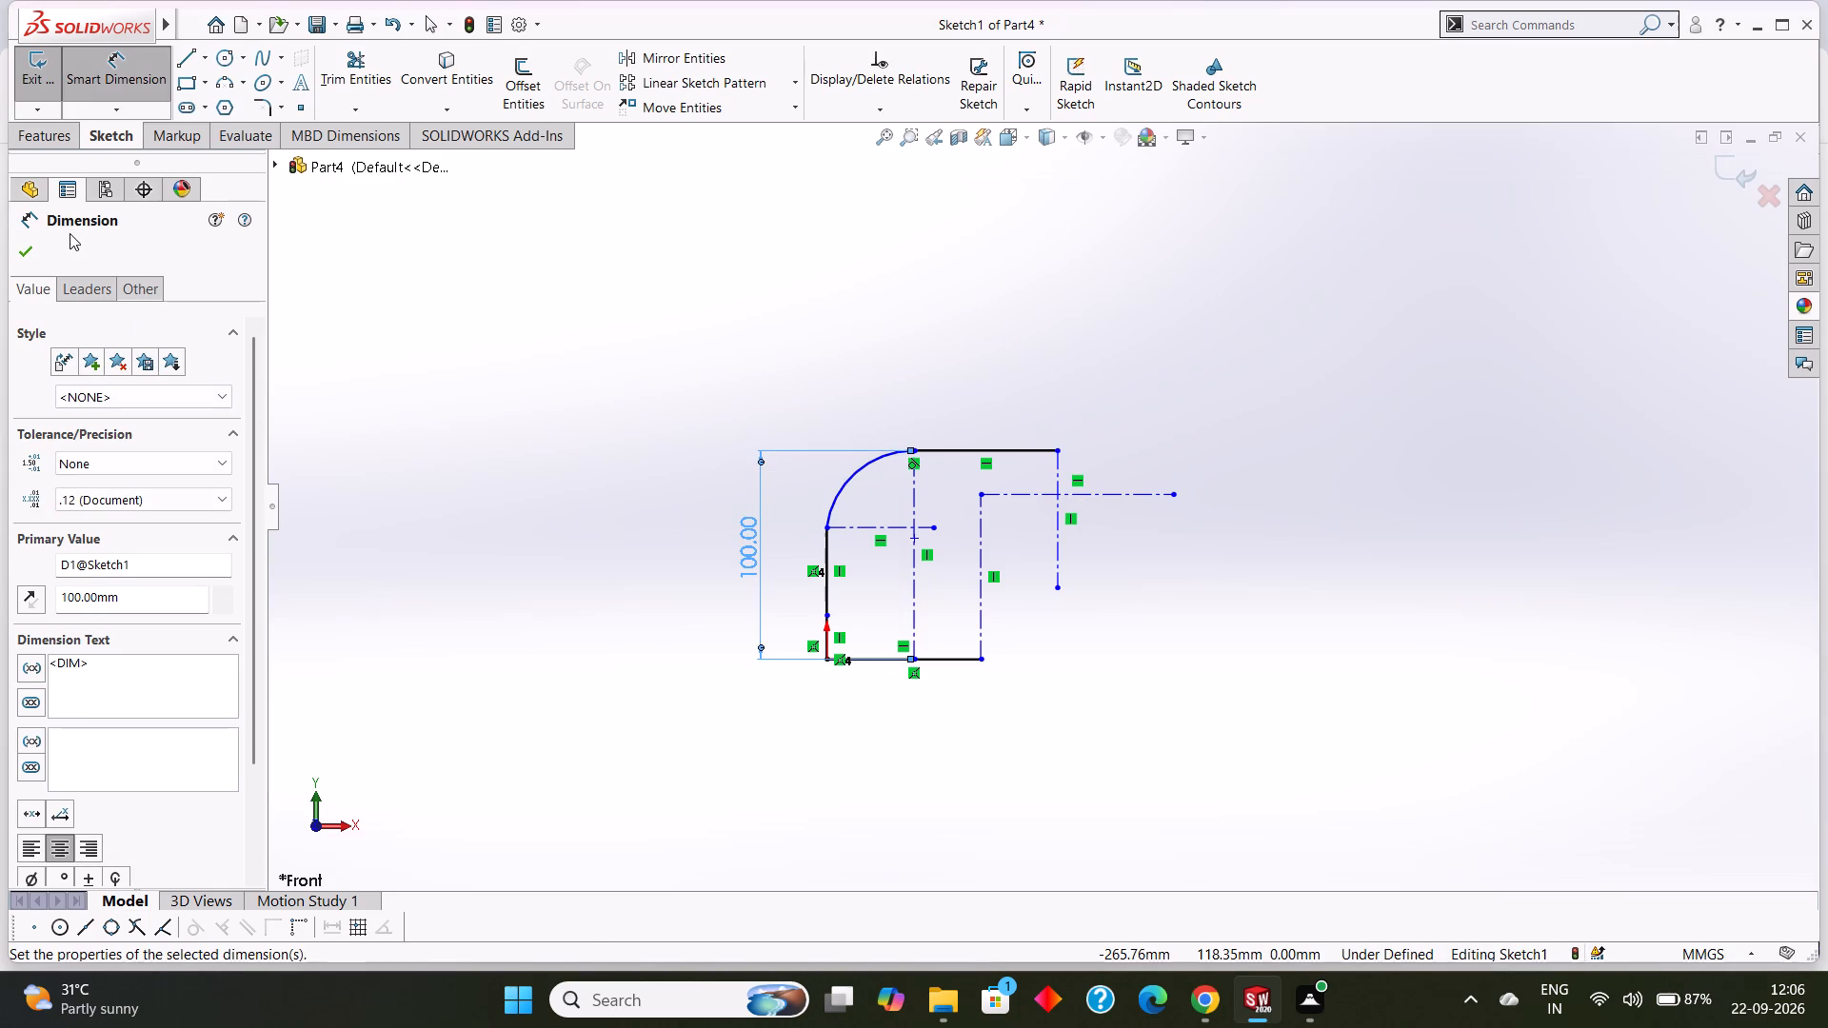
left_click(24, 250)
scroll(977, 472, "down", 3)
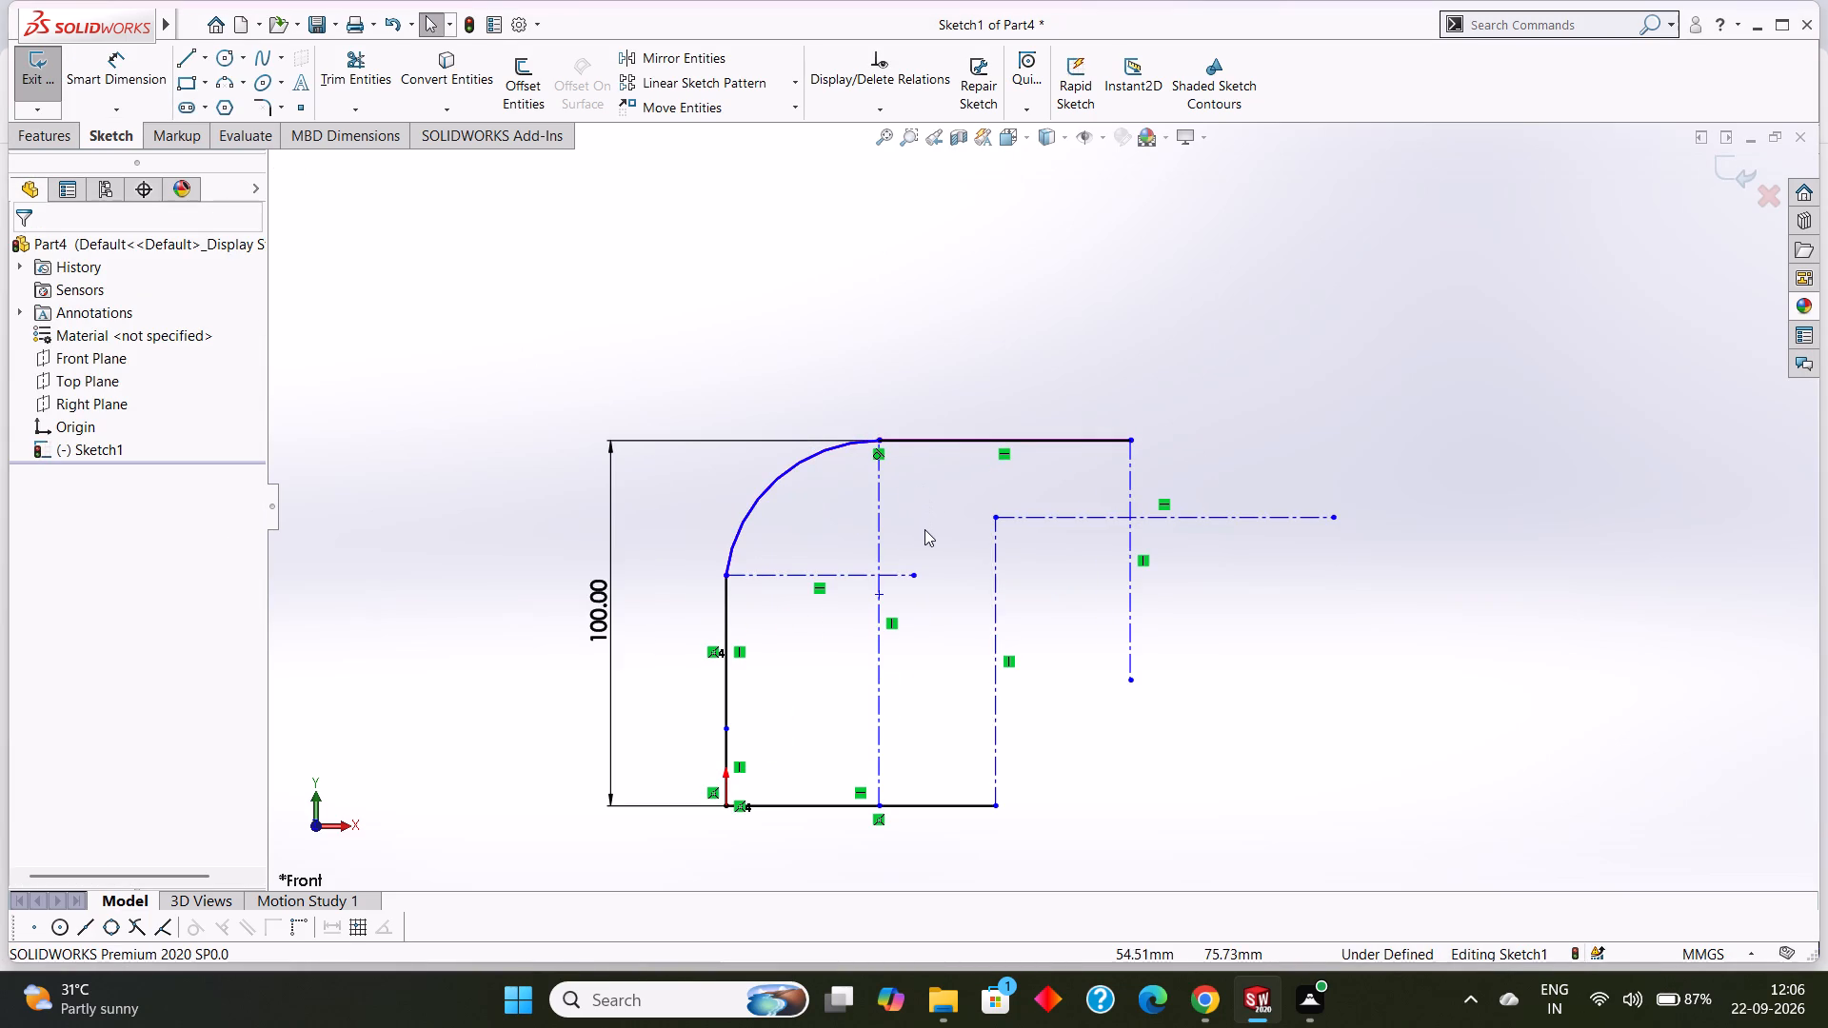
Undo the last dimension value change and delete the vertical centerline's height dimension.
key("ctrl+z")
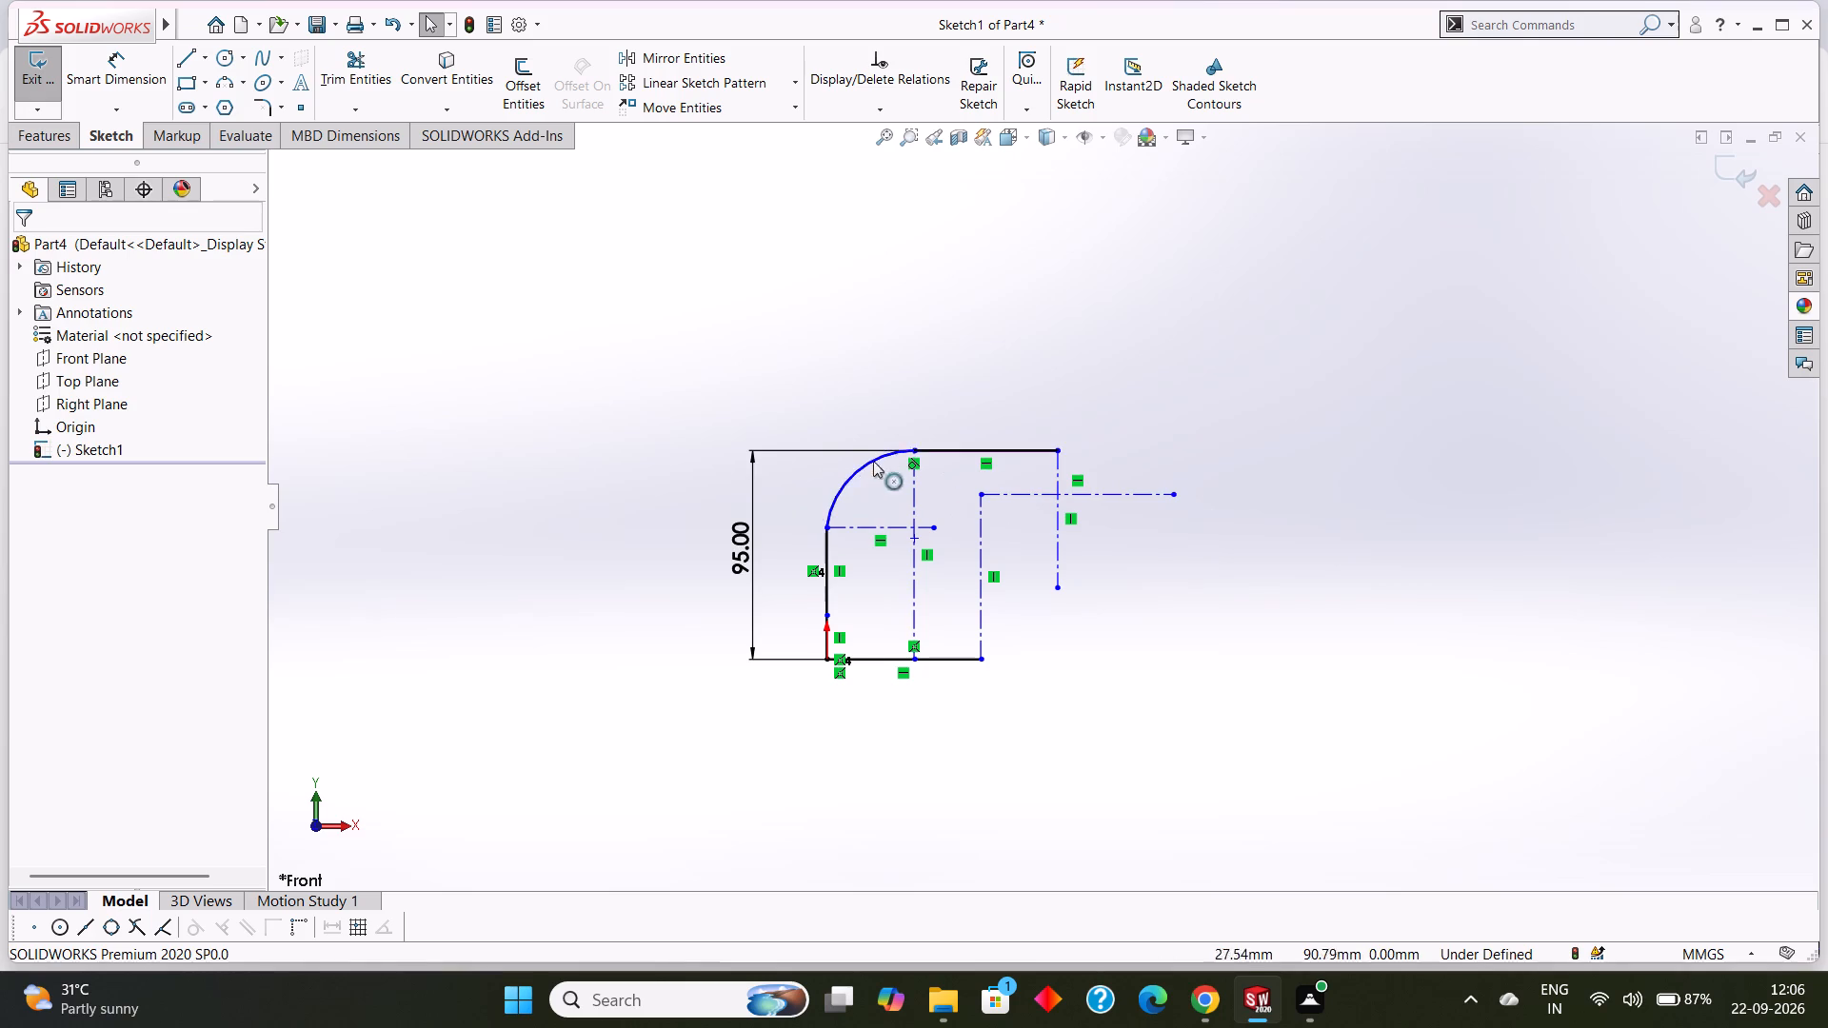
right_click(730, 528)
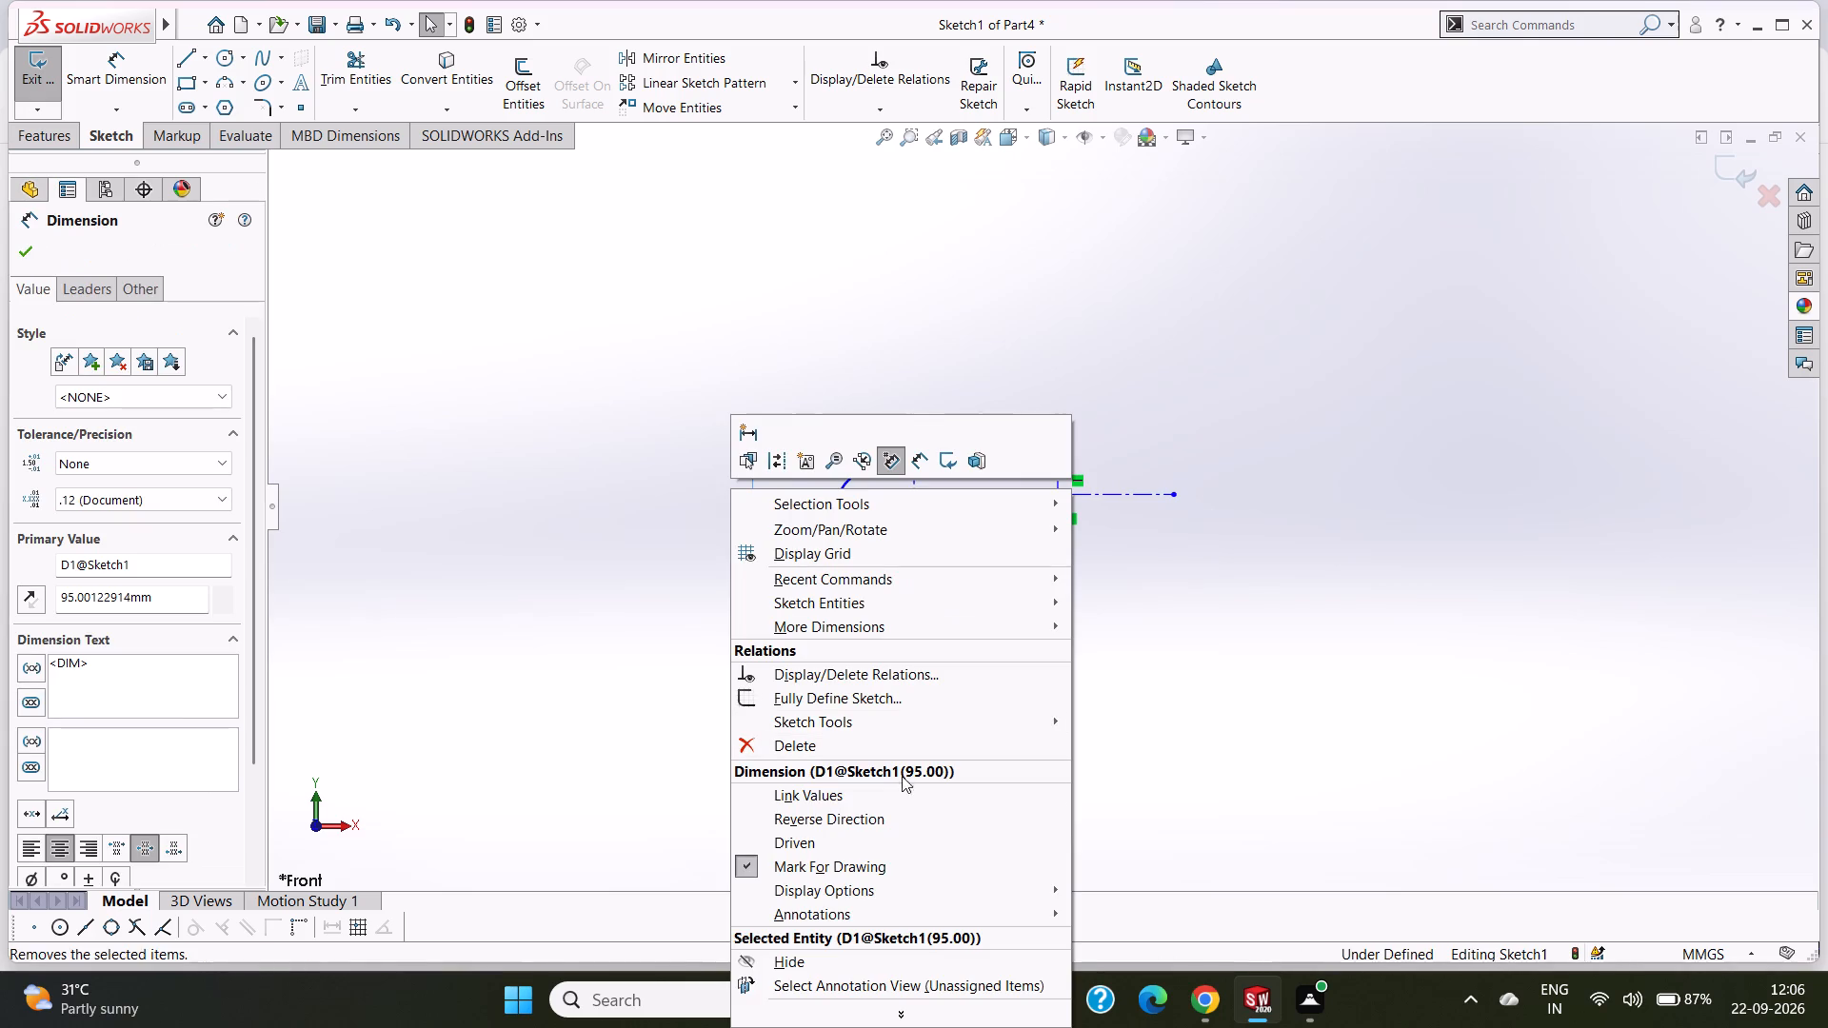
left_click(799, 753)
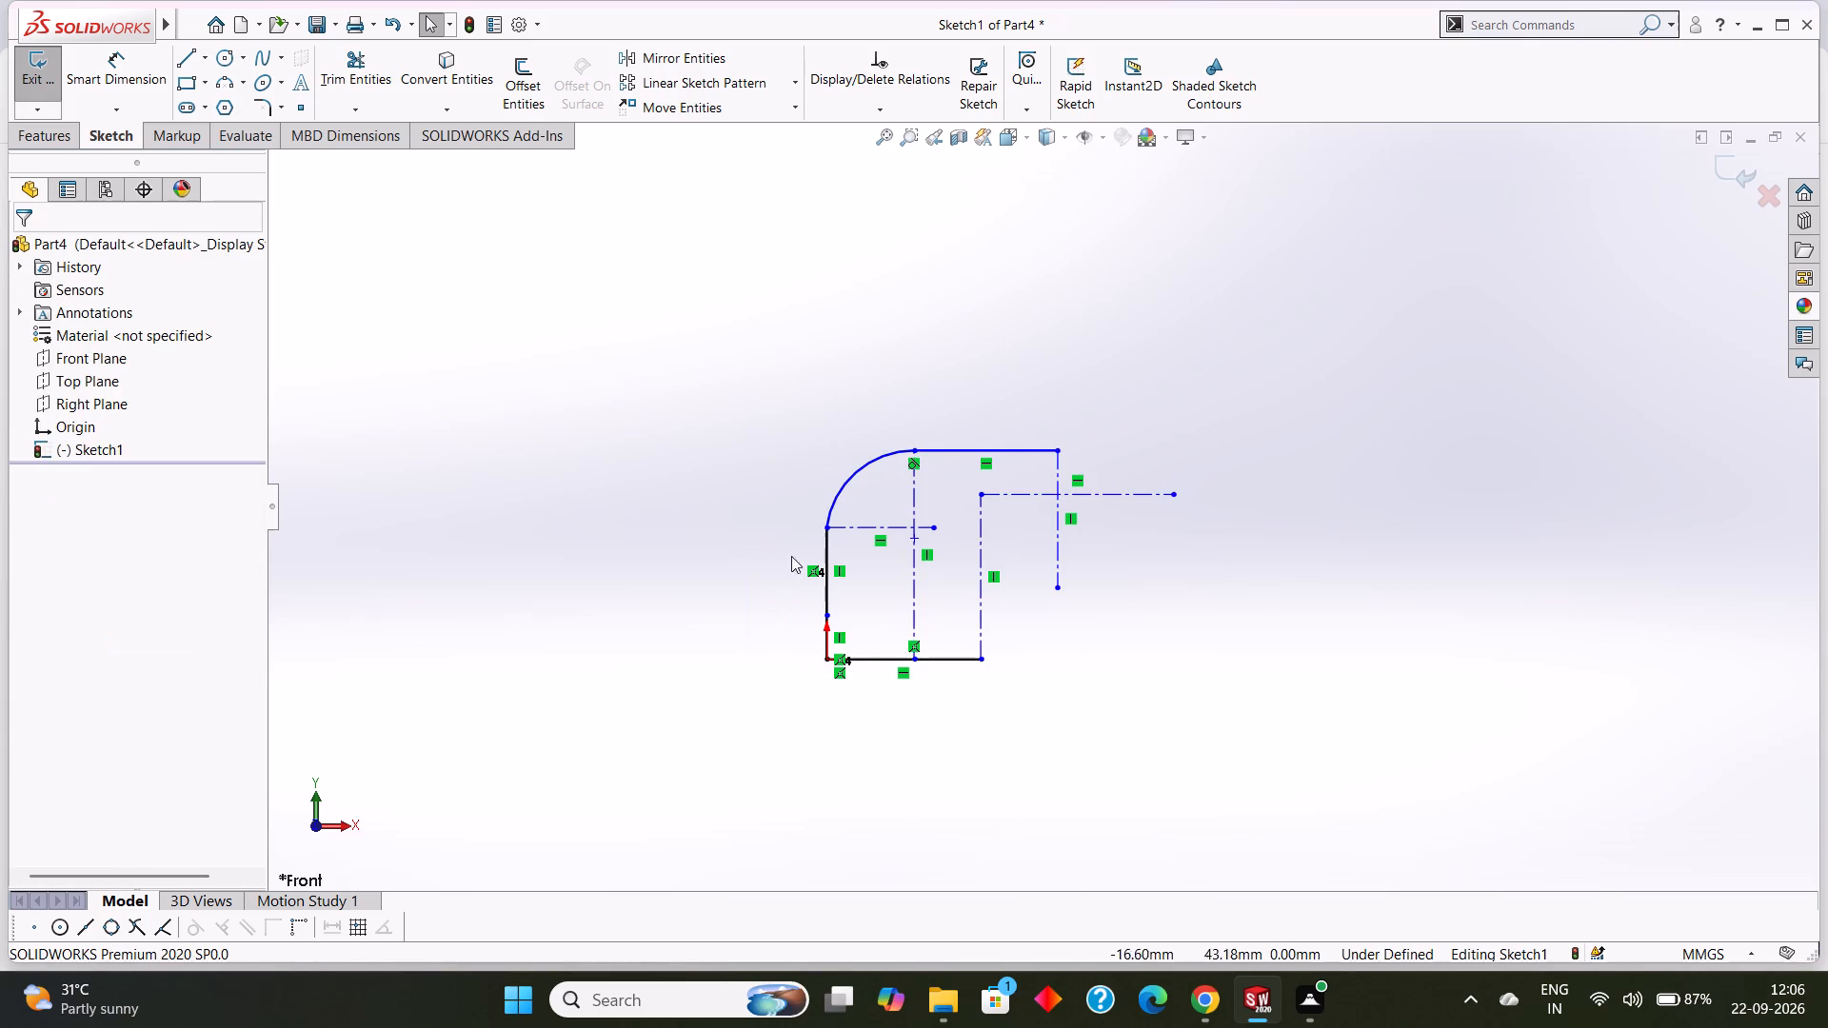
Delete the upper horizontal line and the vertical centerline hanging from its free end.
scroll(933, 450, "down", 5)
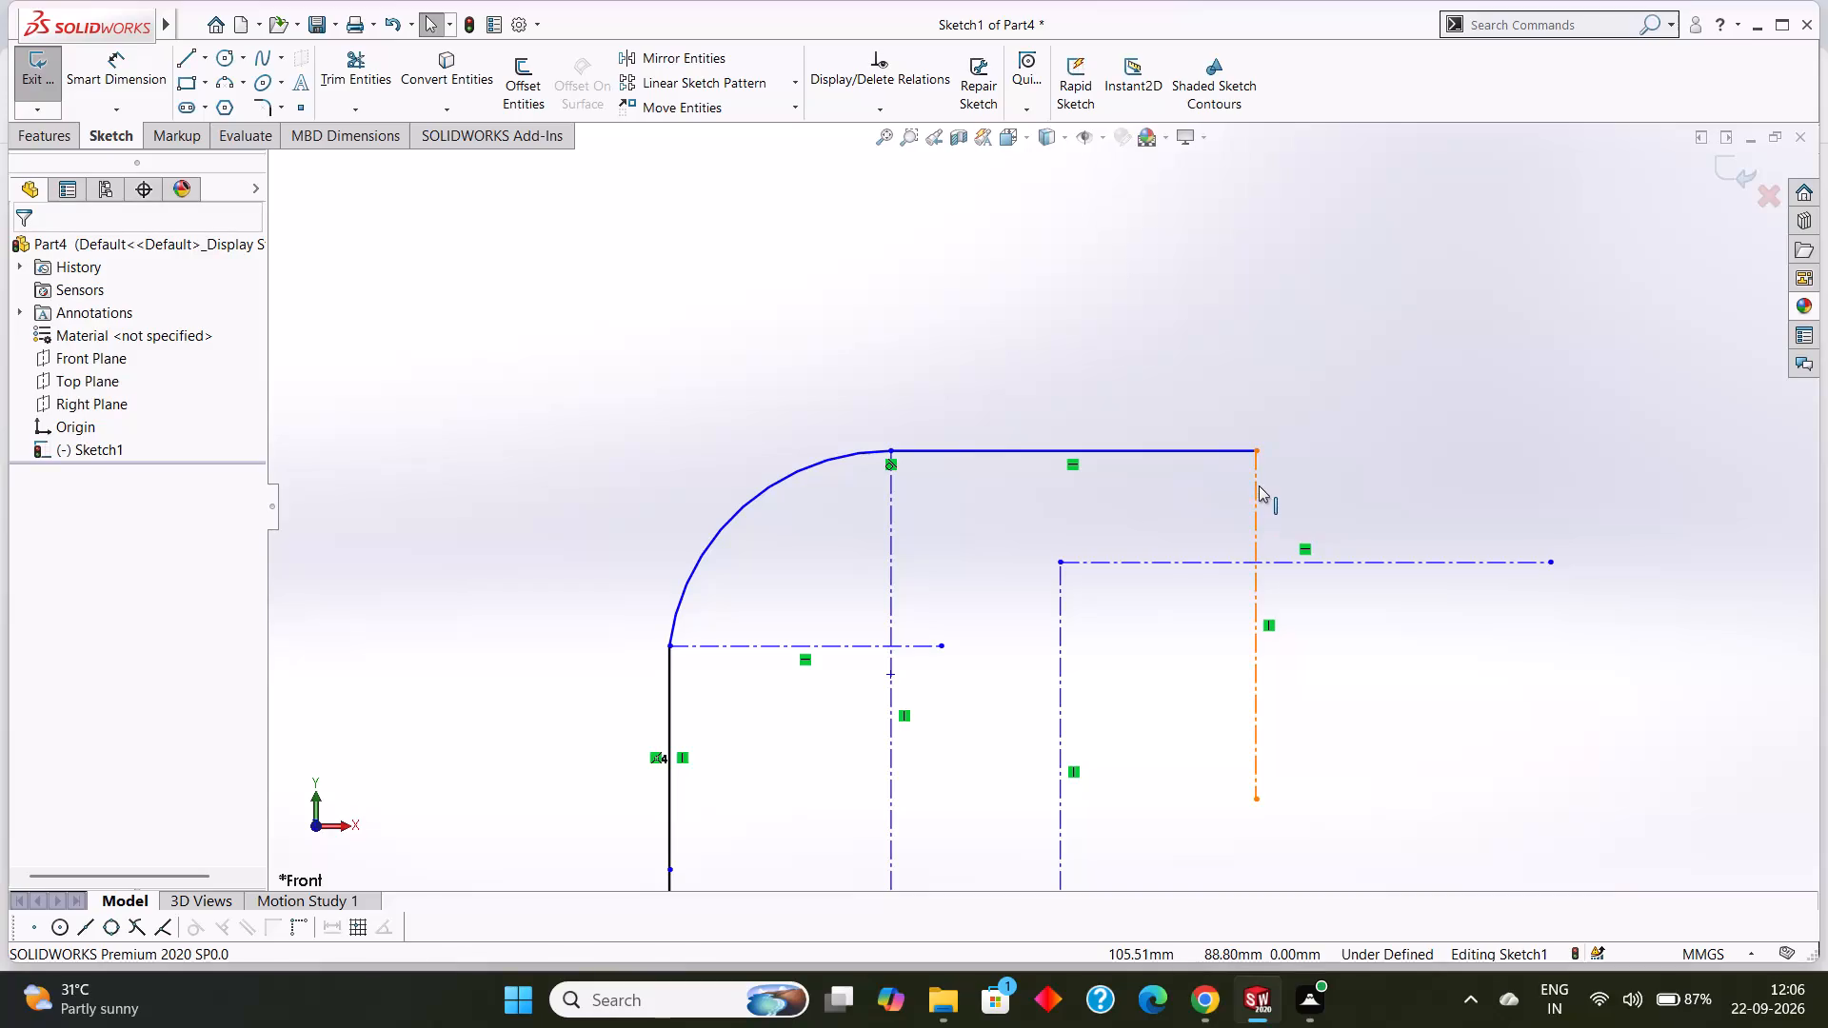
scroll(1277, 501, "up", 2)
scroll(1205, 529, "down", 2)
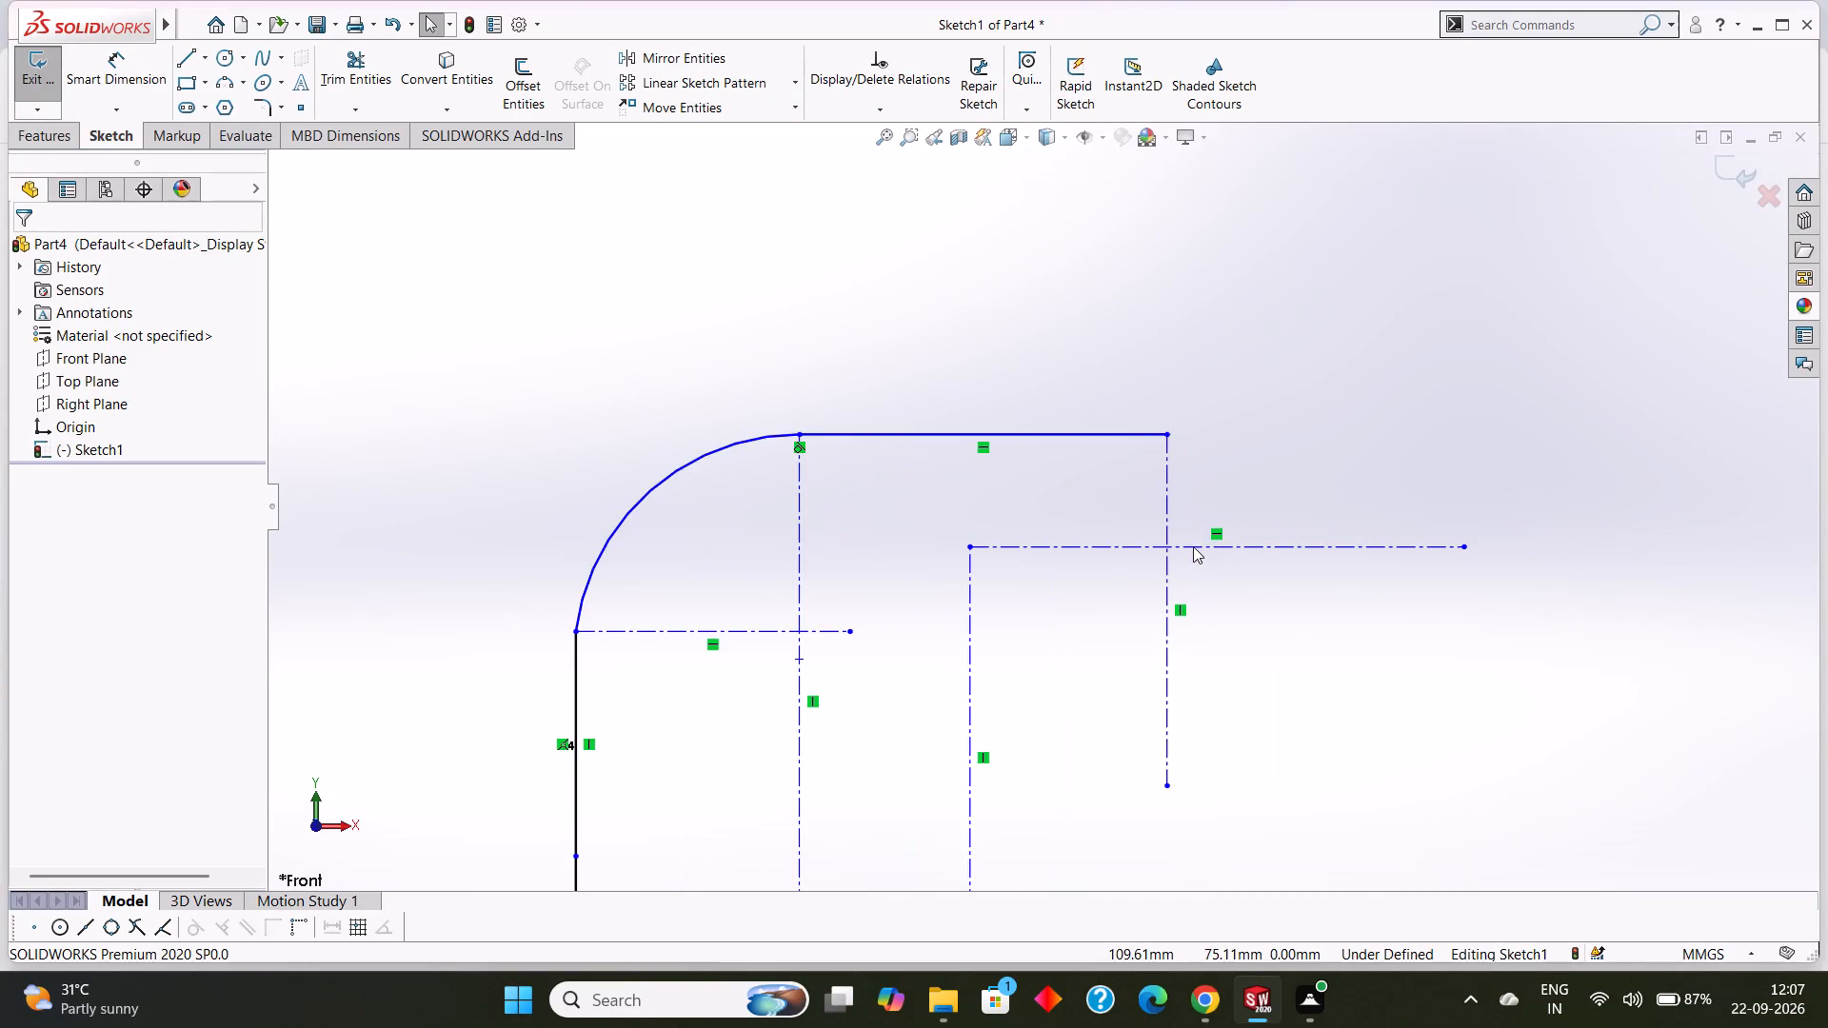
scroll(1193, 546, "down", 1)
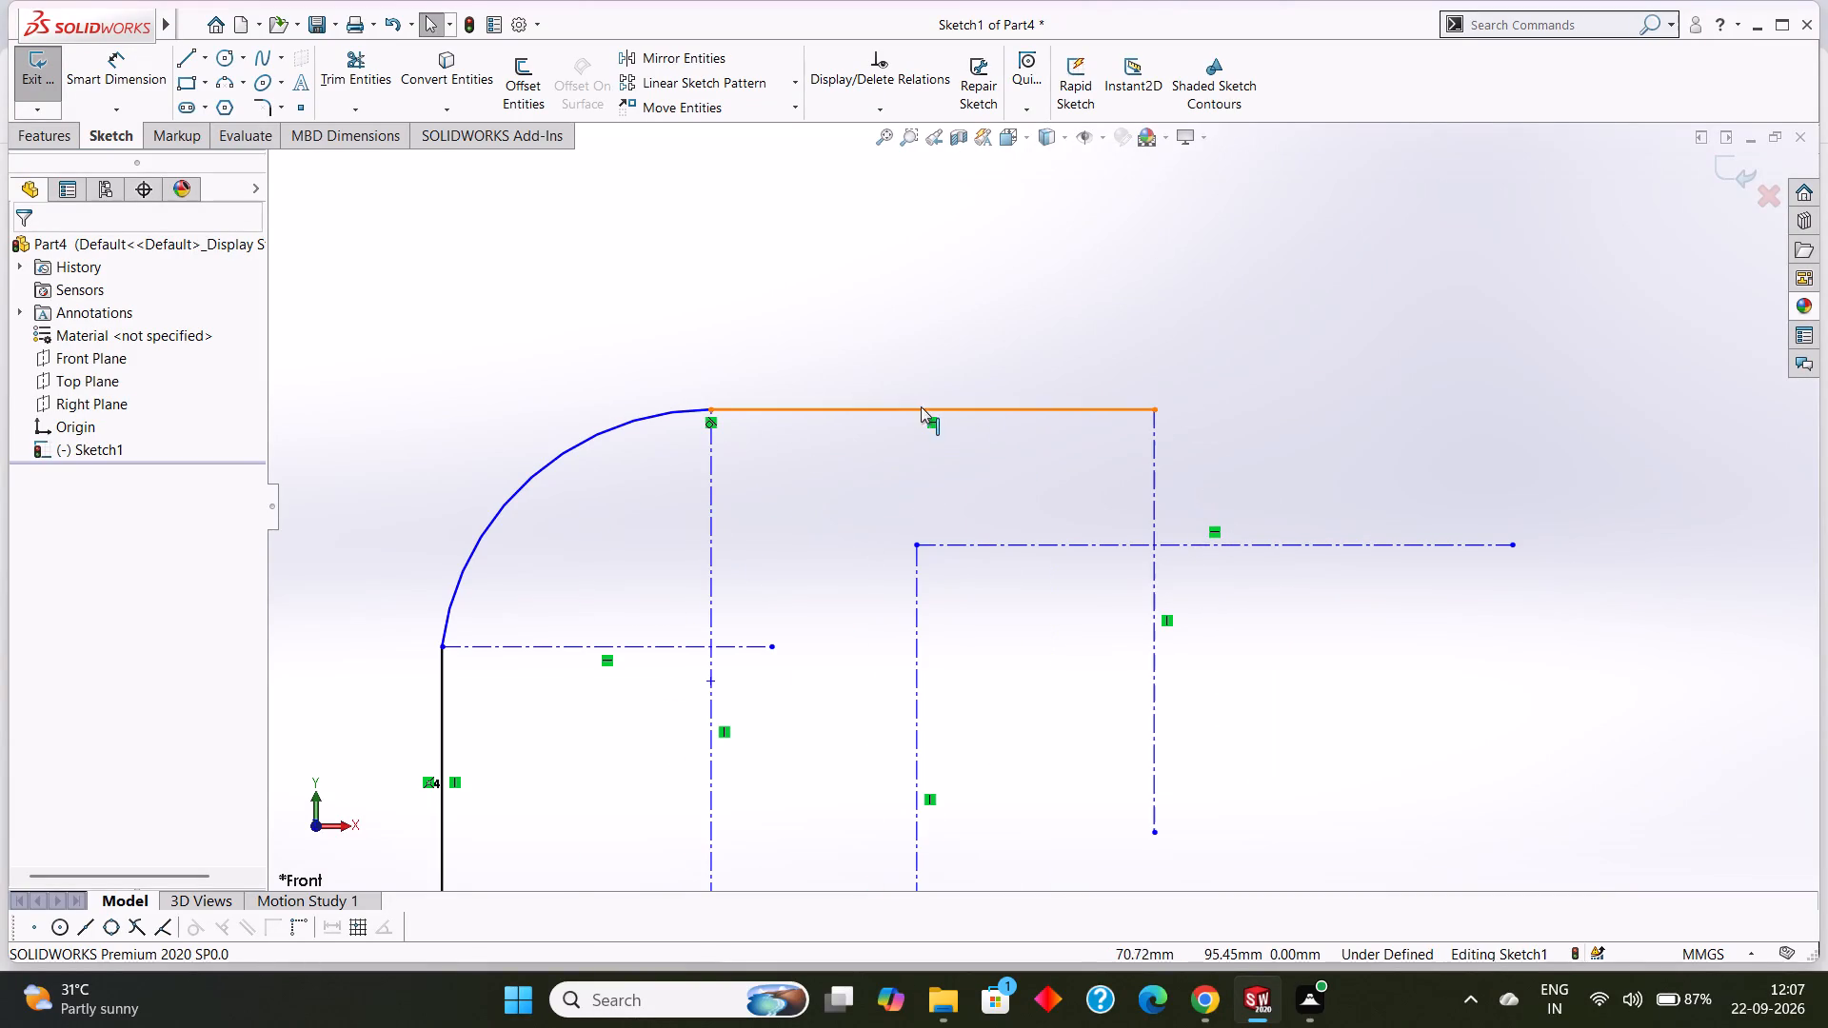
right_click(957, 407)
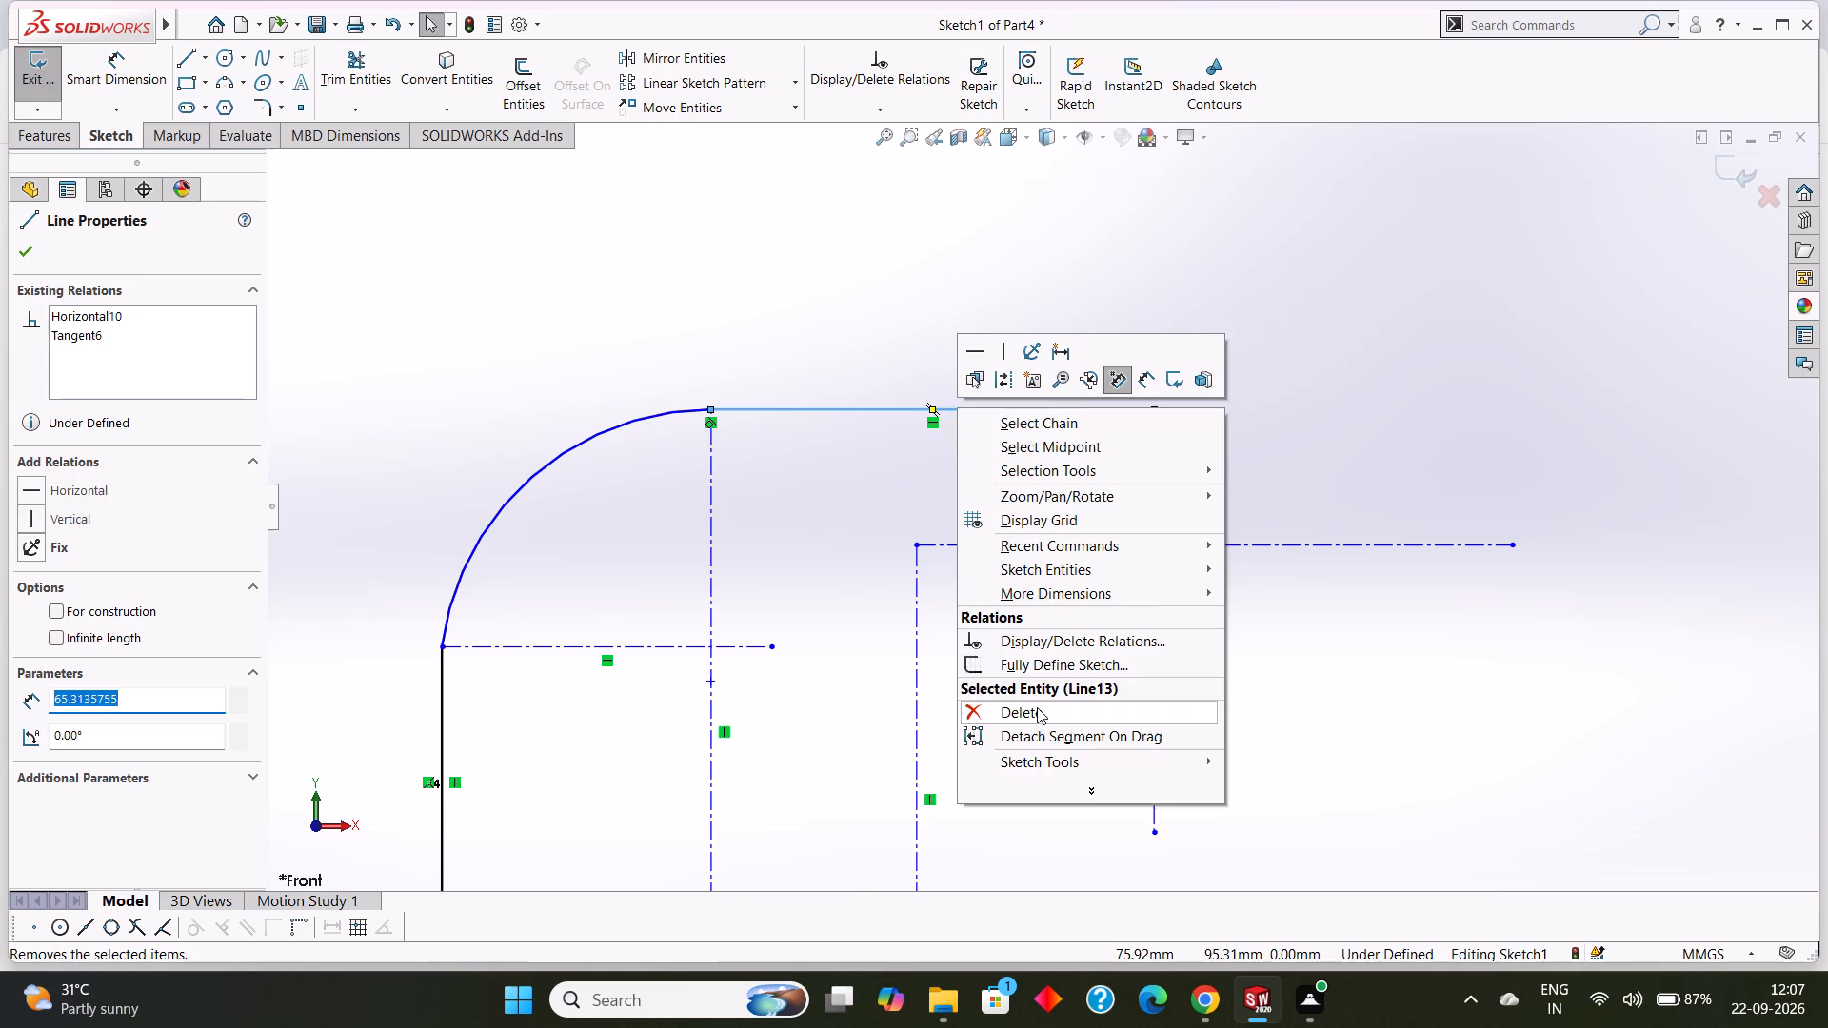
left_click(1037, 707)
scroll(704, 581, "down", 2)
scroll(761, 548, "up", 5)
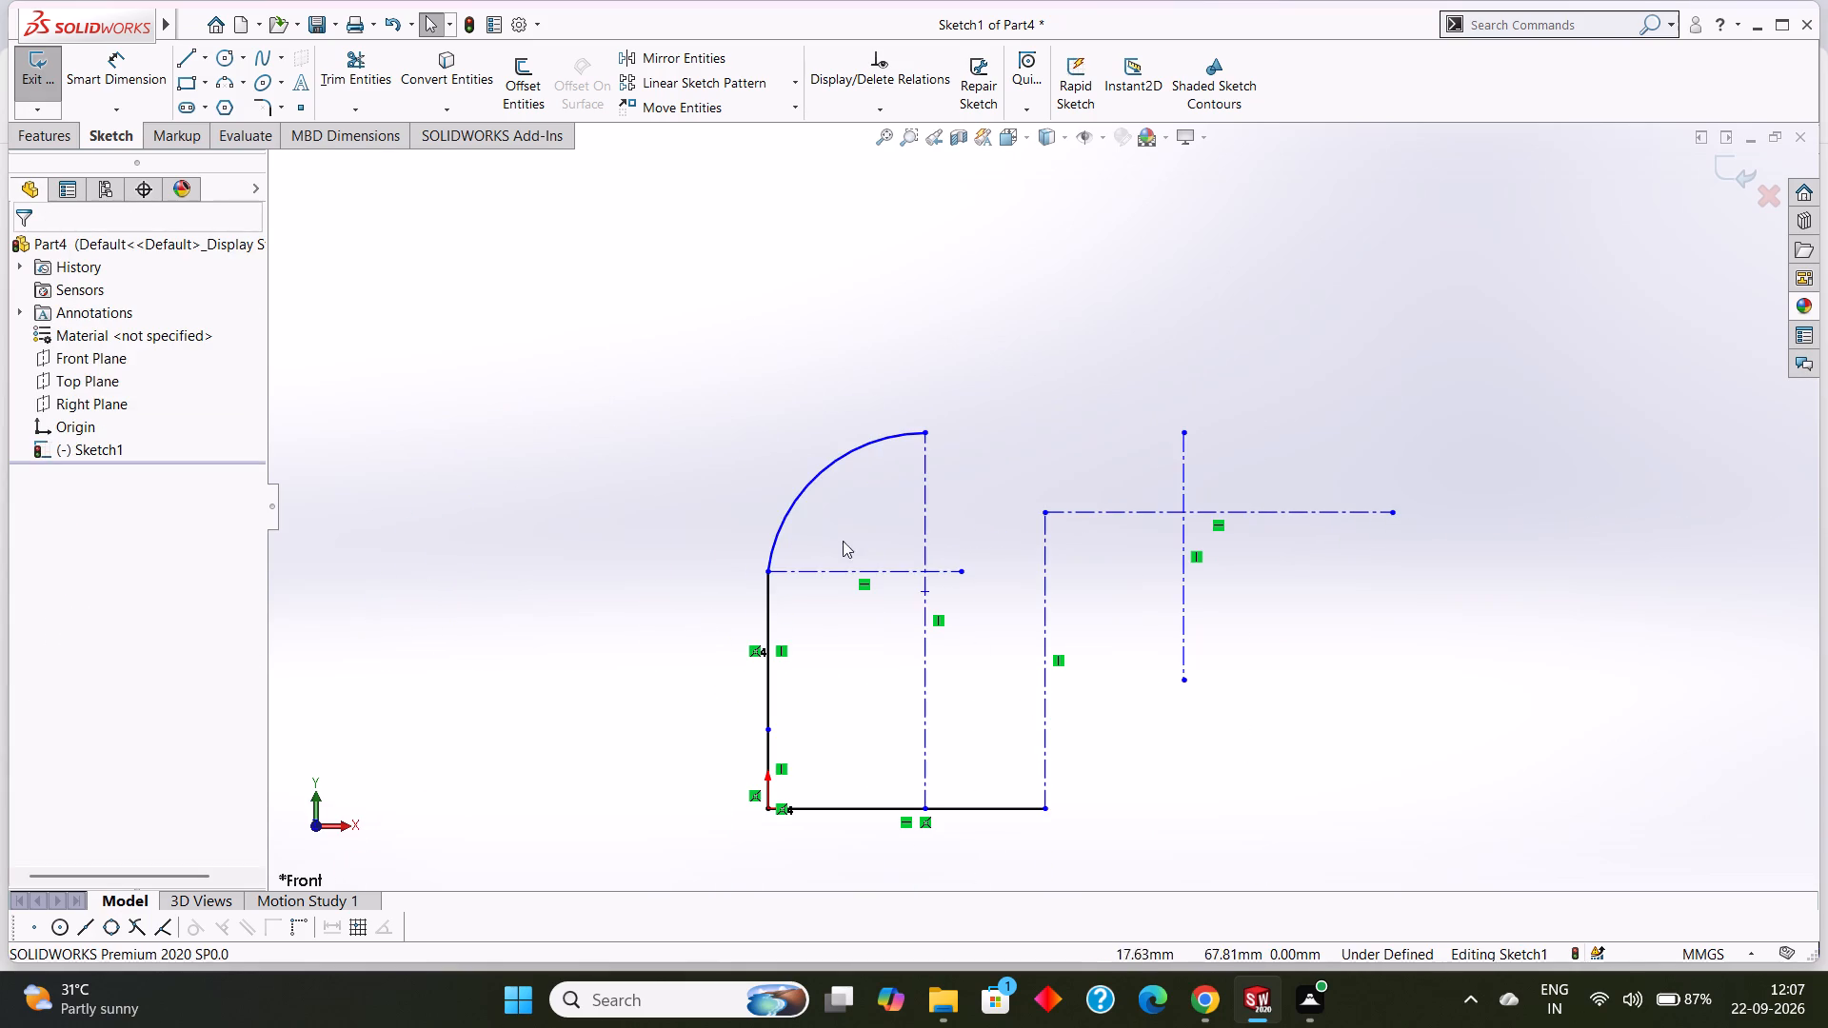
right_click(1183, 469)
left_click(1234, 744)
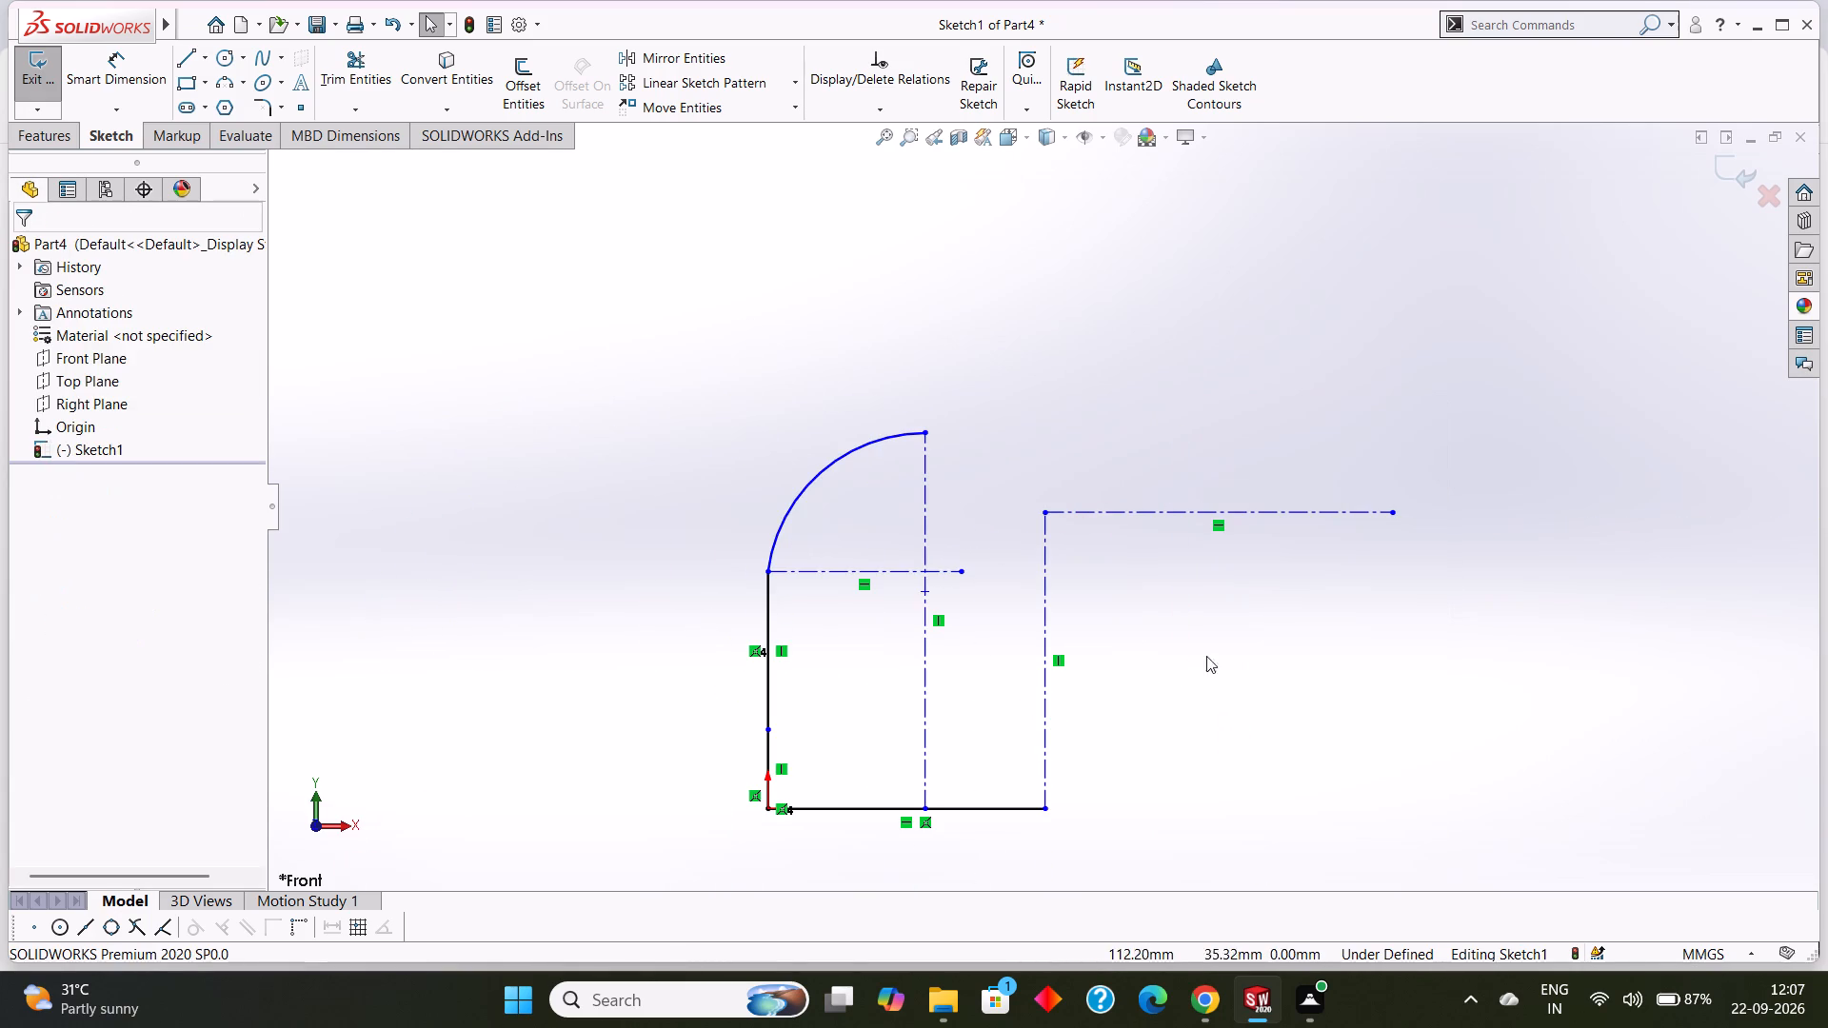
Delete the 40 mm radius arc and the vertical centerline rising from the base line to its upper end.
right_click(882, 441)
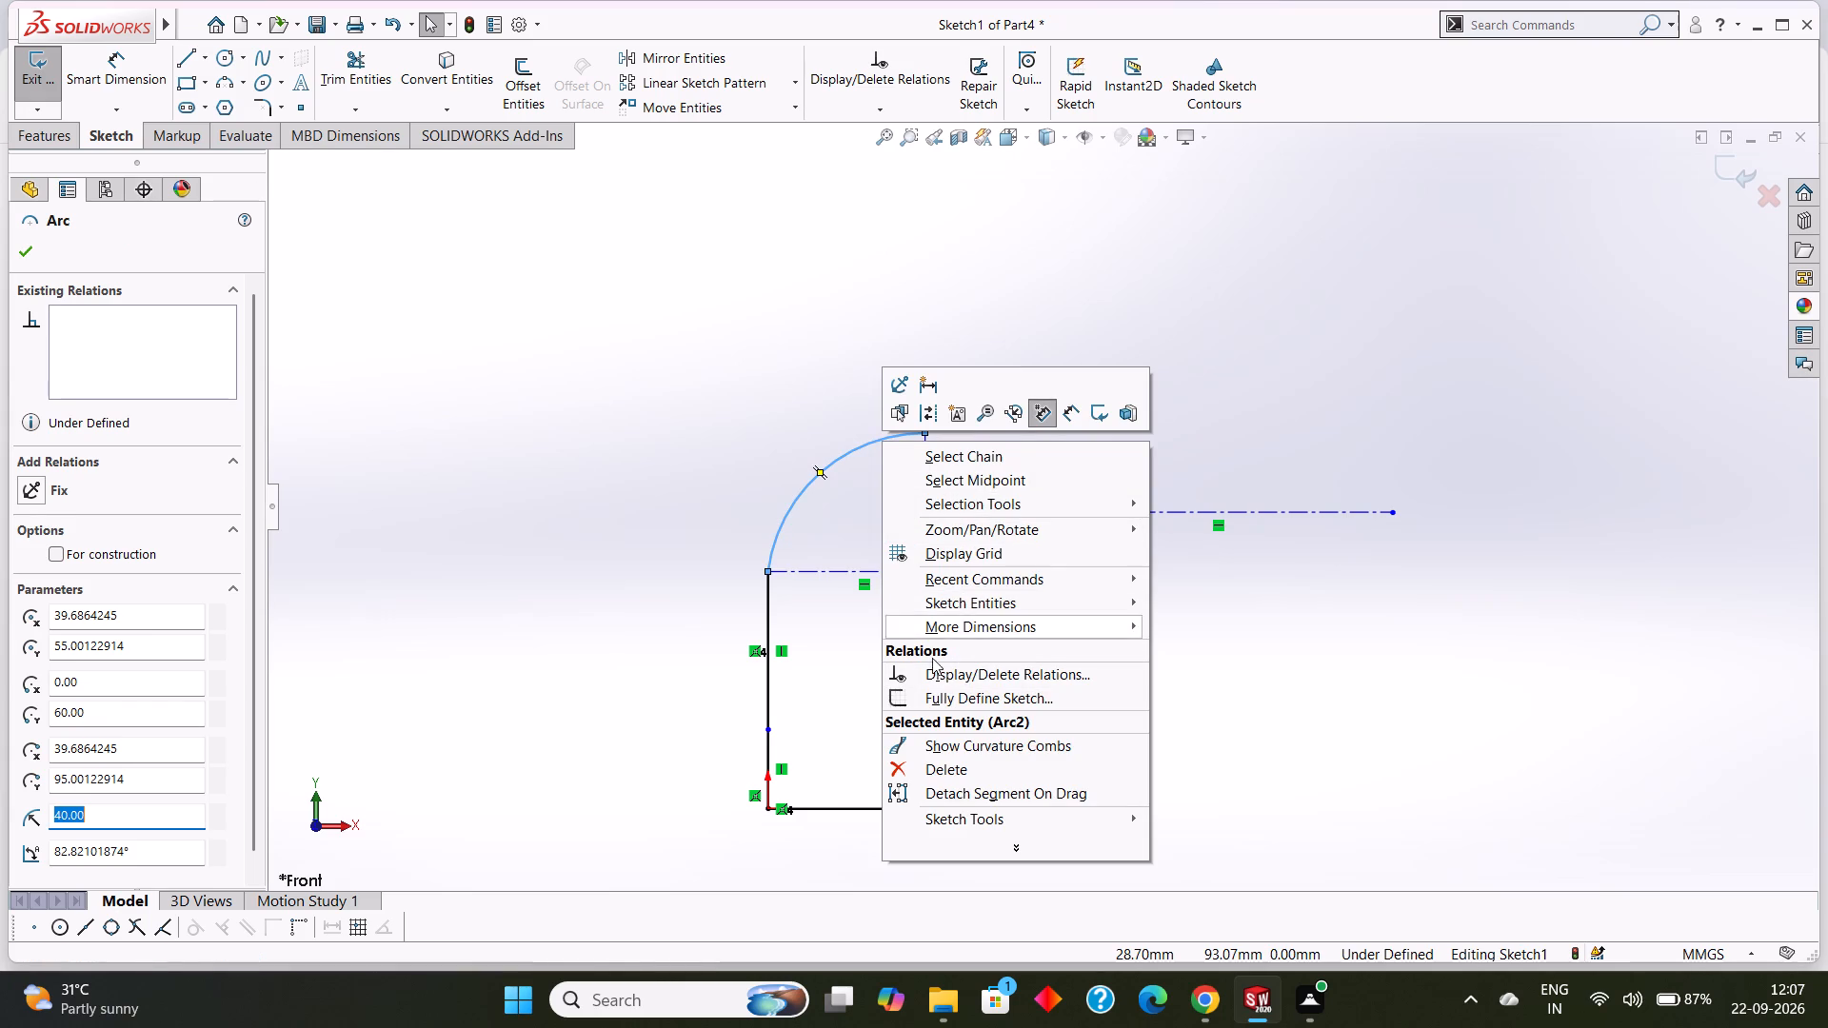
left_click(952, 771)
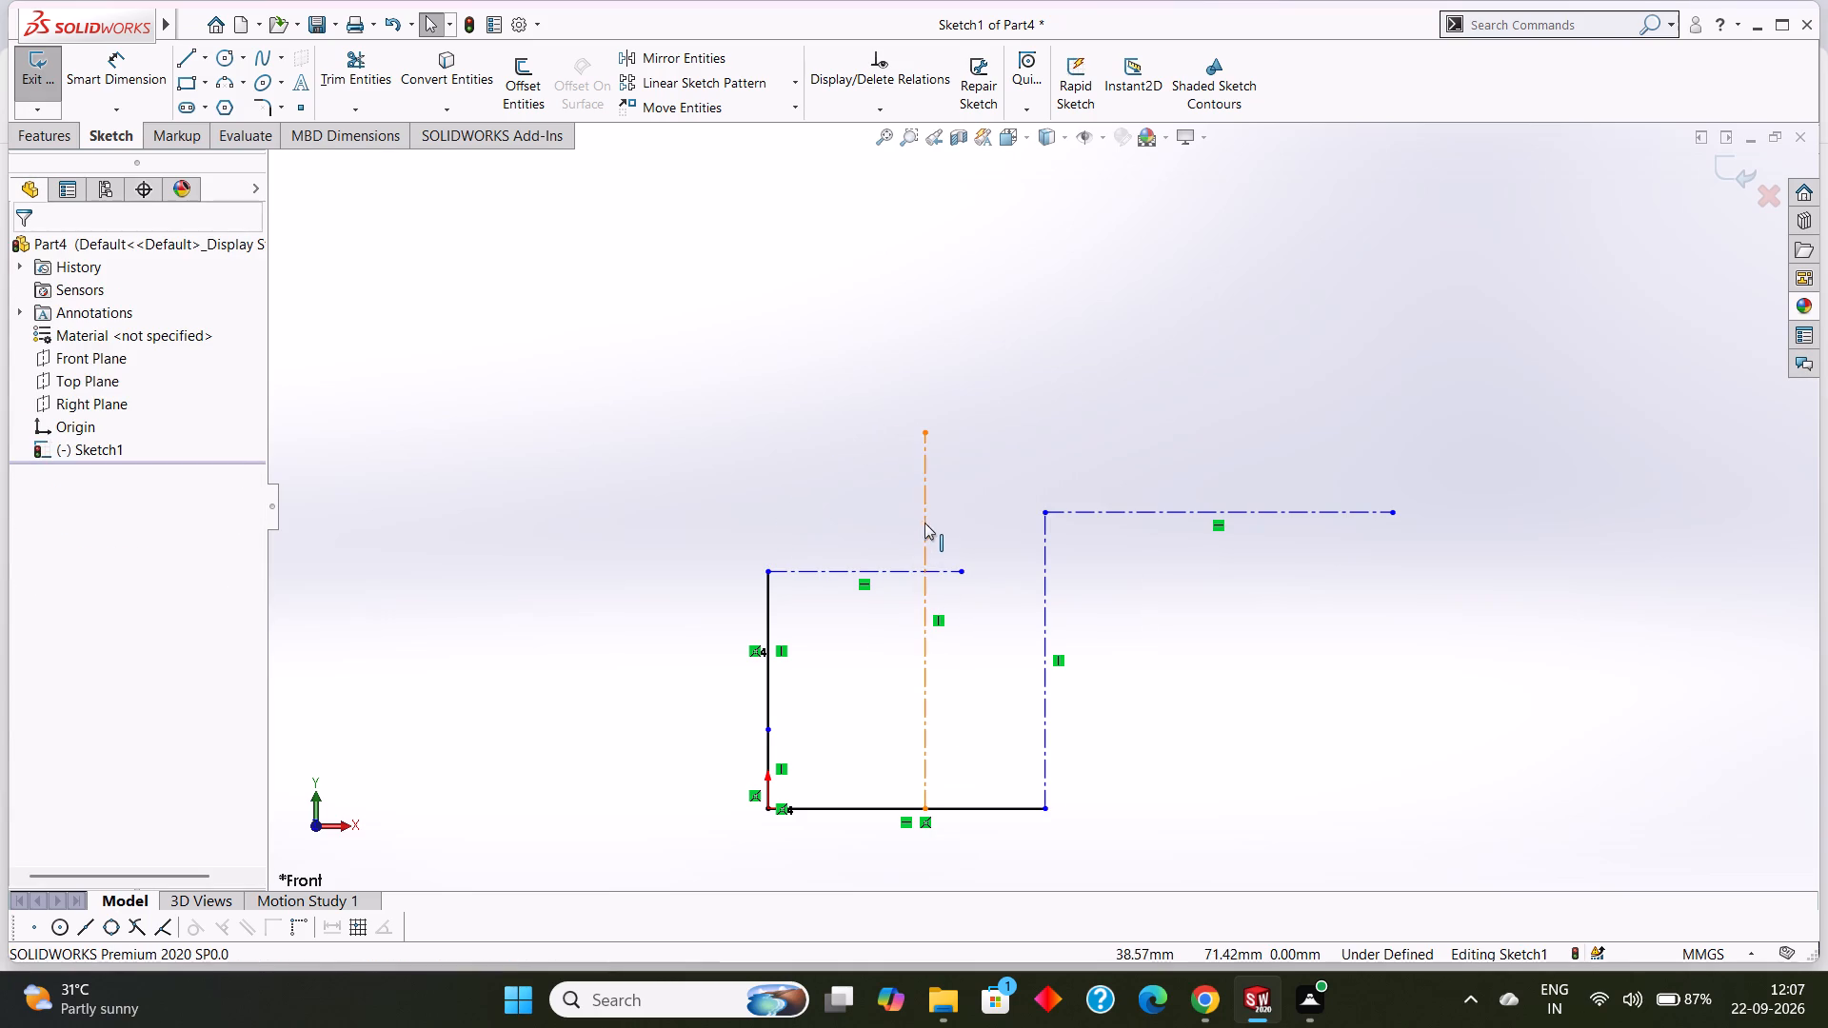
right_click(926, 511)
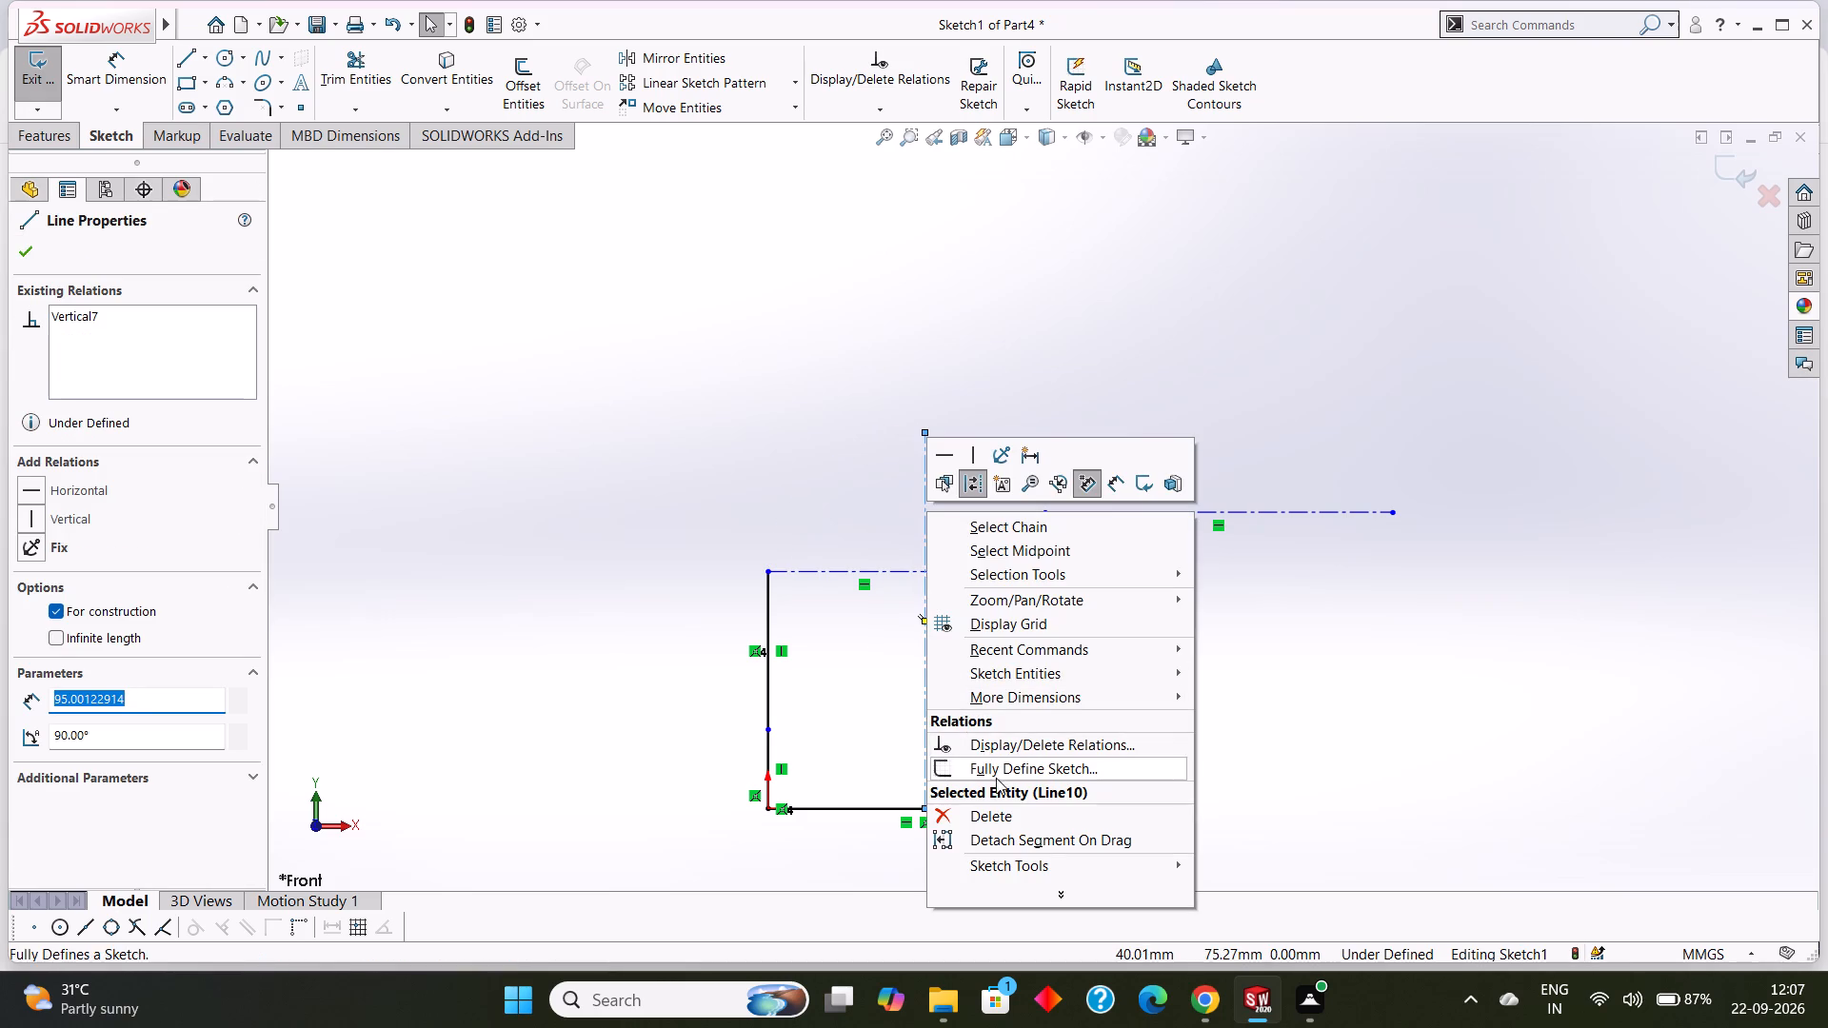
left_click(1003, 808)
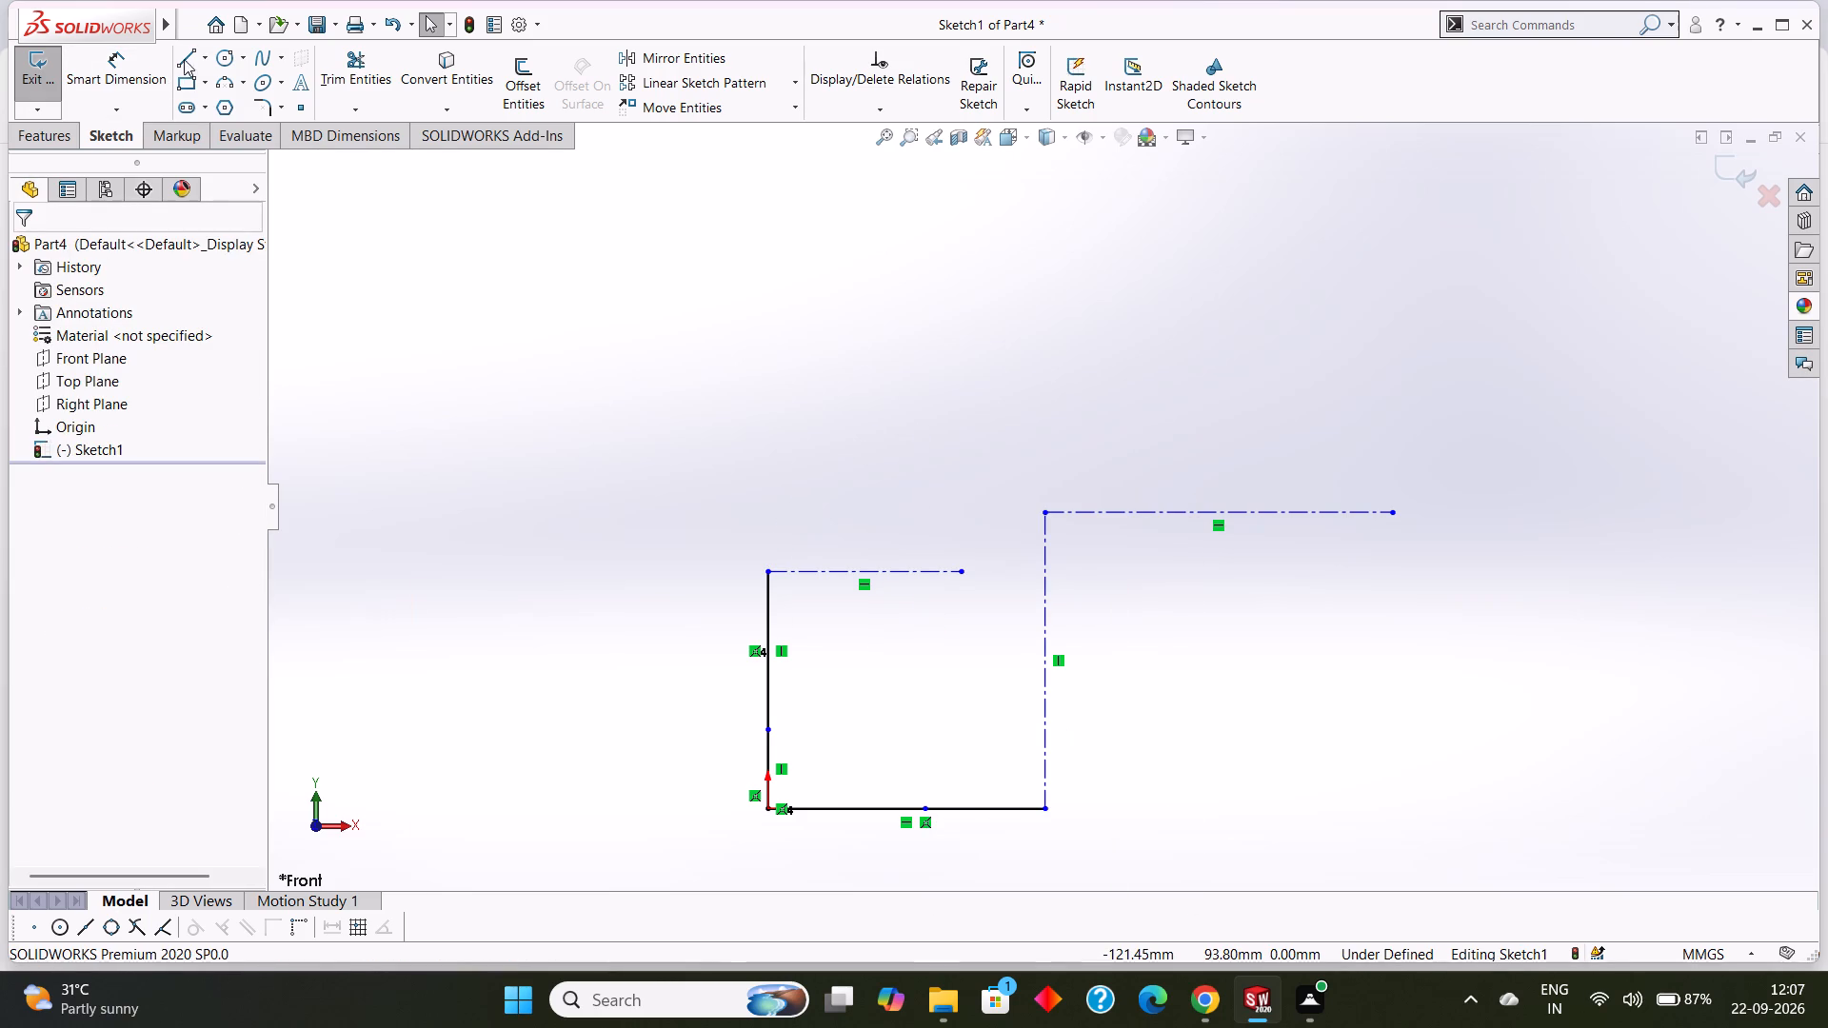
Draw a 100 mm vertical centerline upward from the existing point along the base line.
left_click(206, 58)
left_click(216, 105)
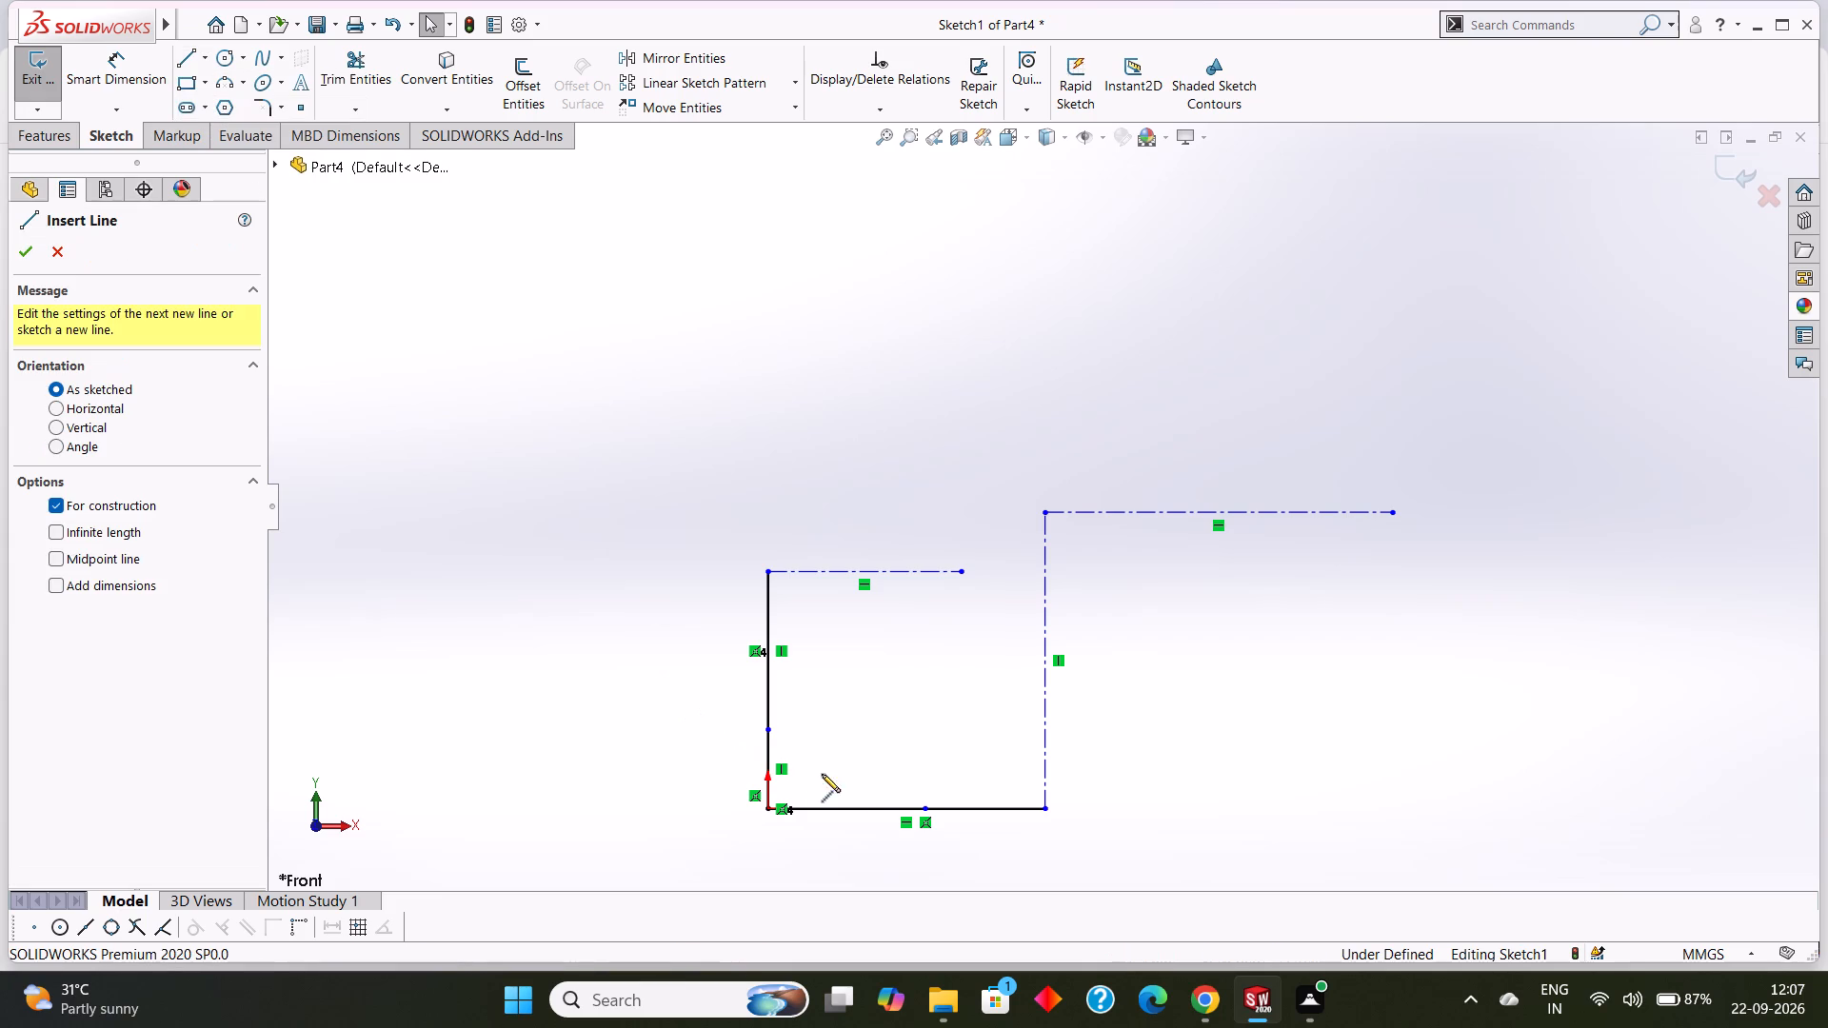
left_click(924, 808)
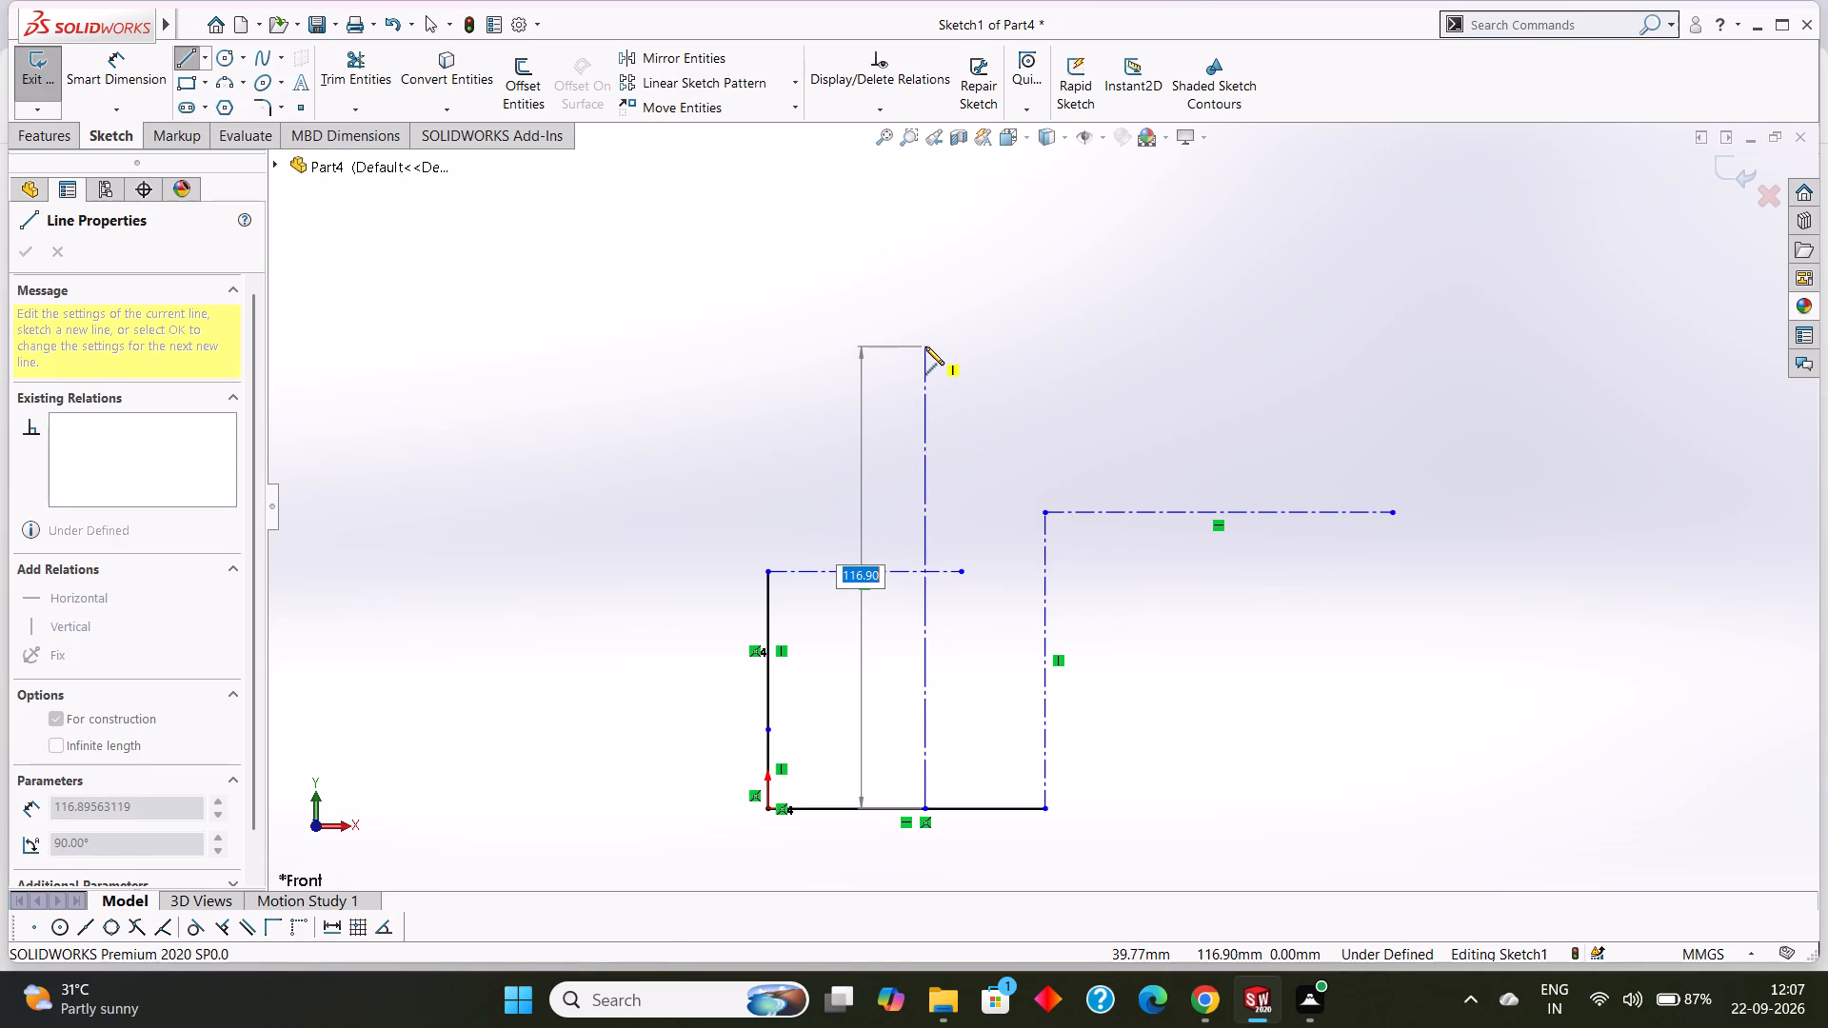
type("100")
key("Return")
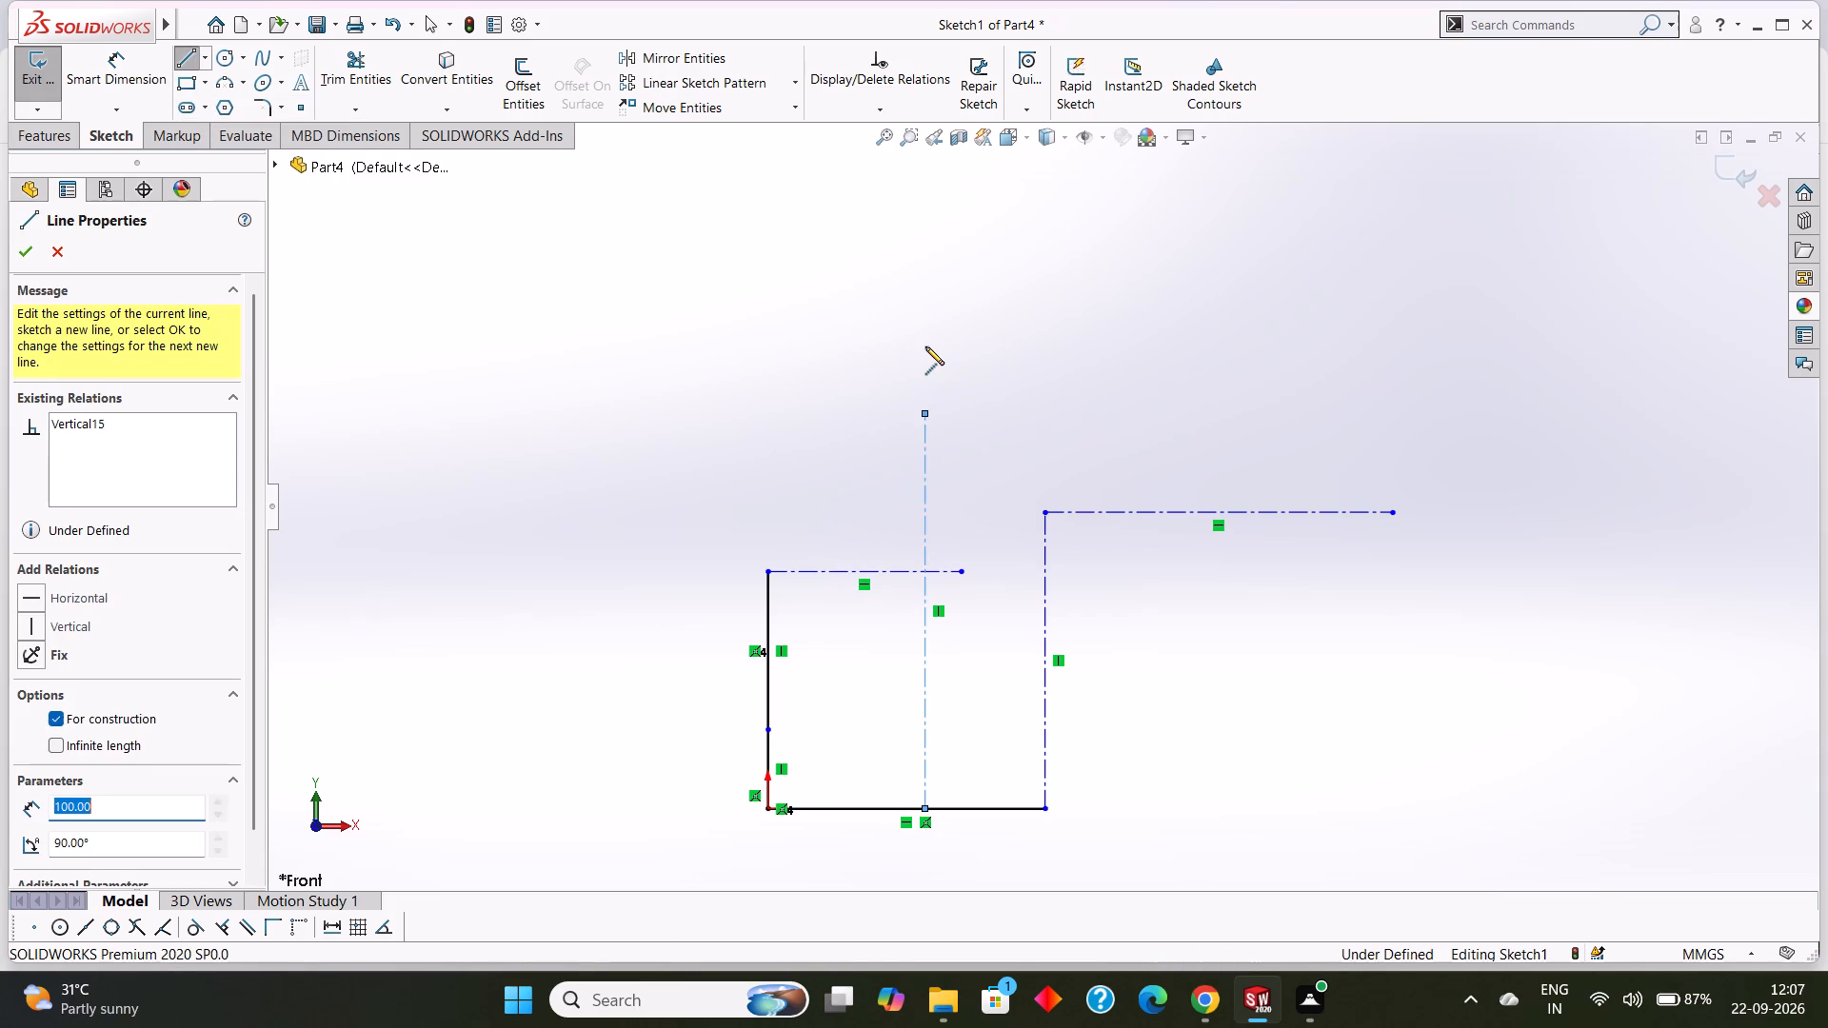
right_click(962, 359)
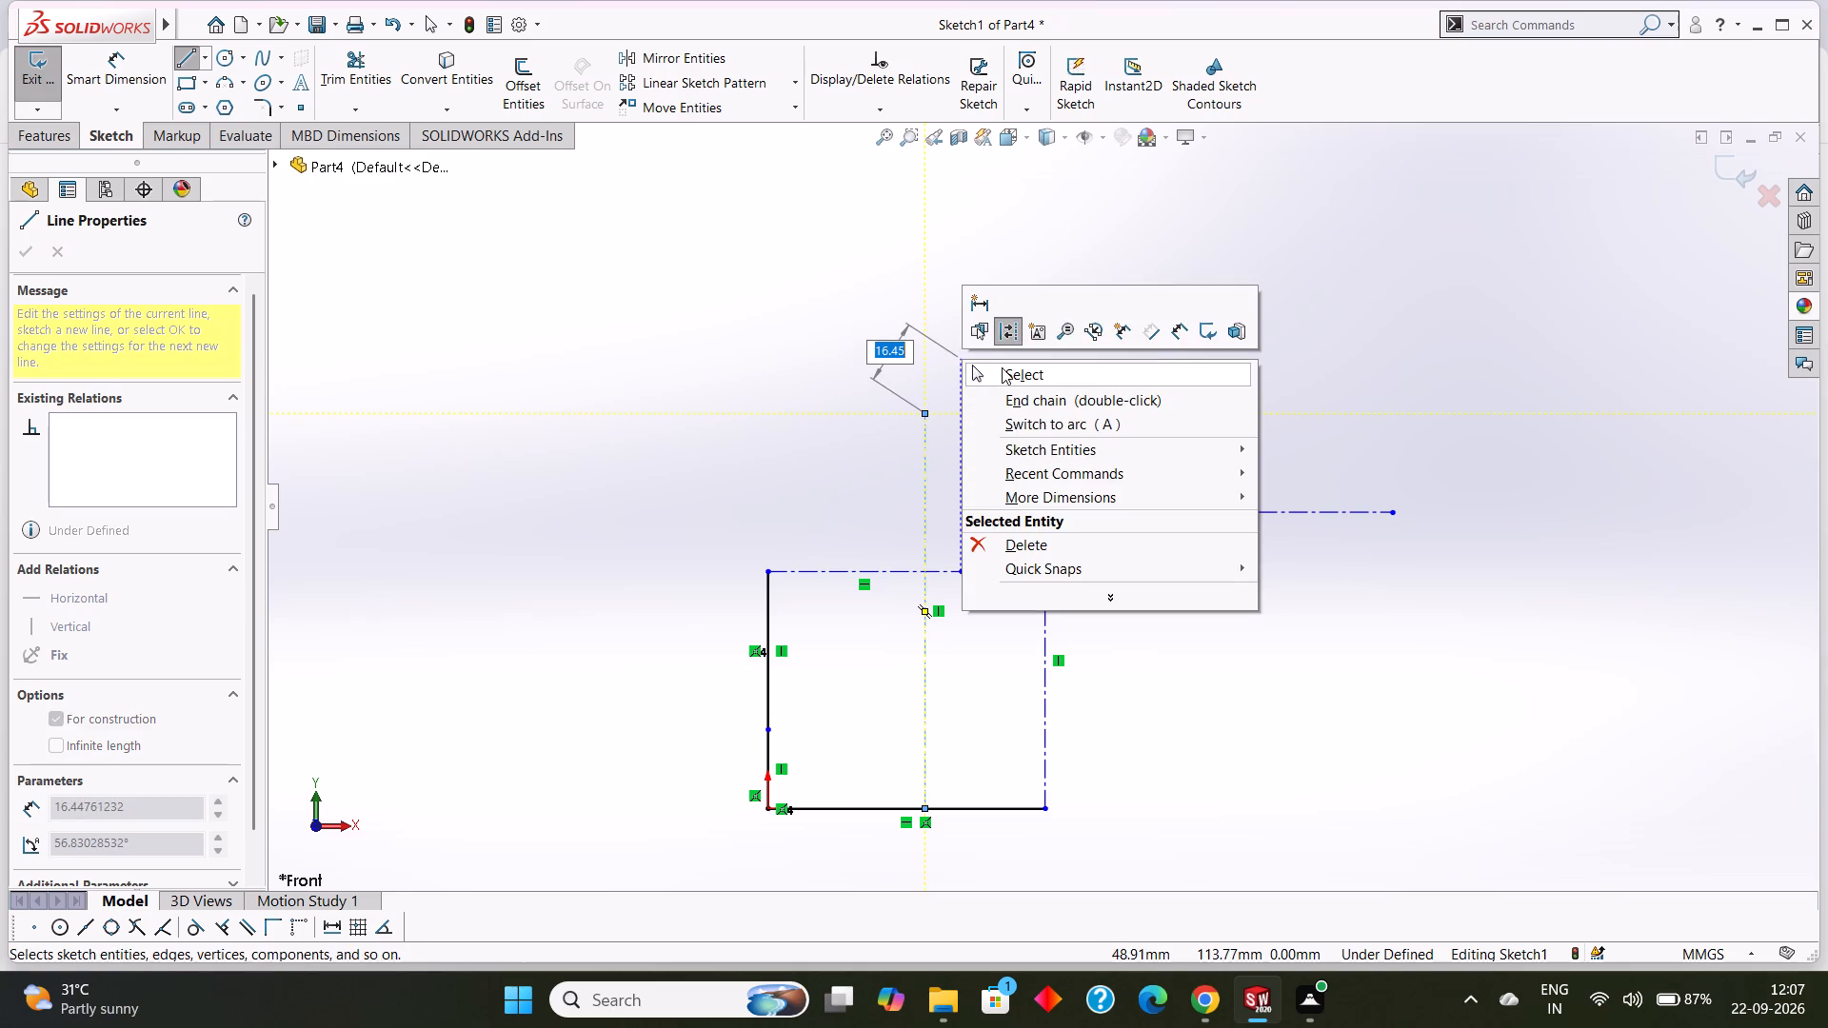
left_click(1002, 367)
Draw a 65 mm horizontal solid line from the 100 mm centerline's top endpoint, extending away from the solid vertical side.
left_click(191, 57)
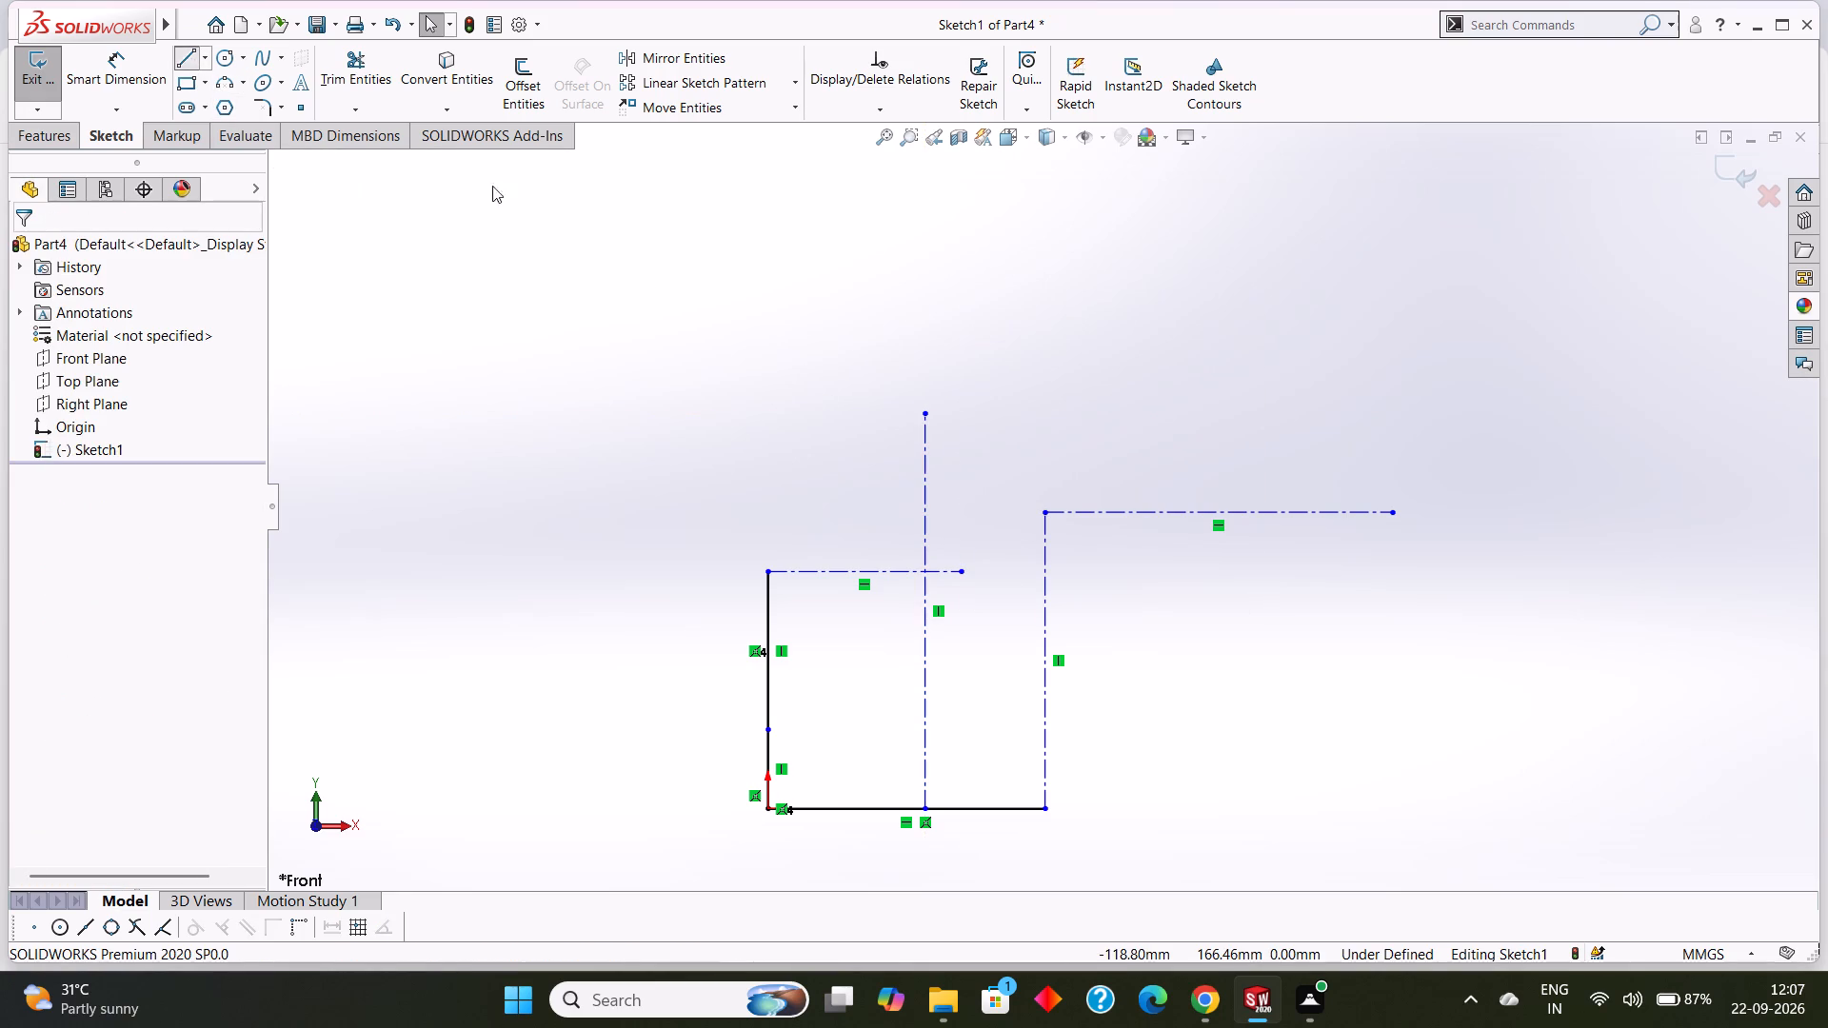
left_click(927, 416)
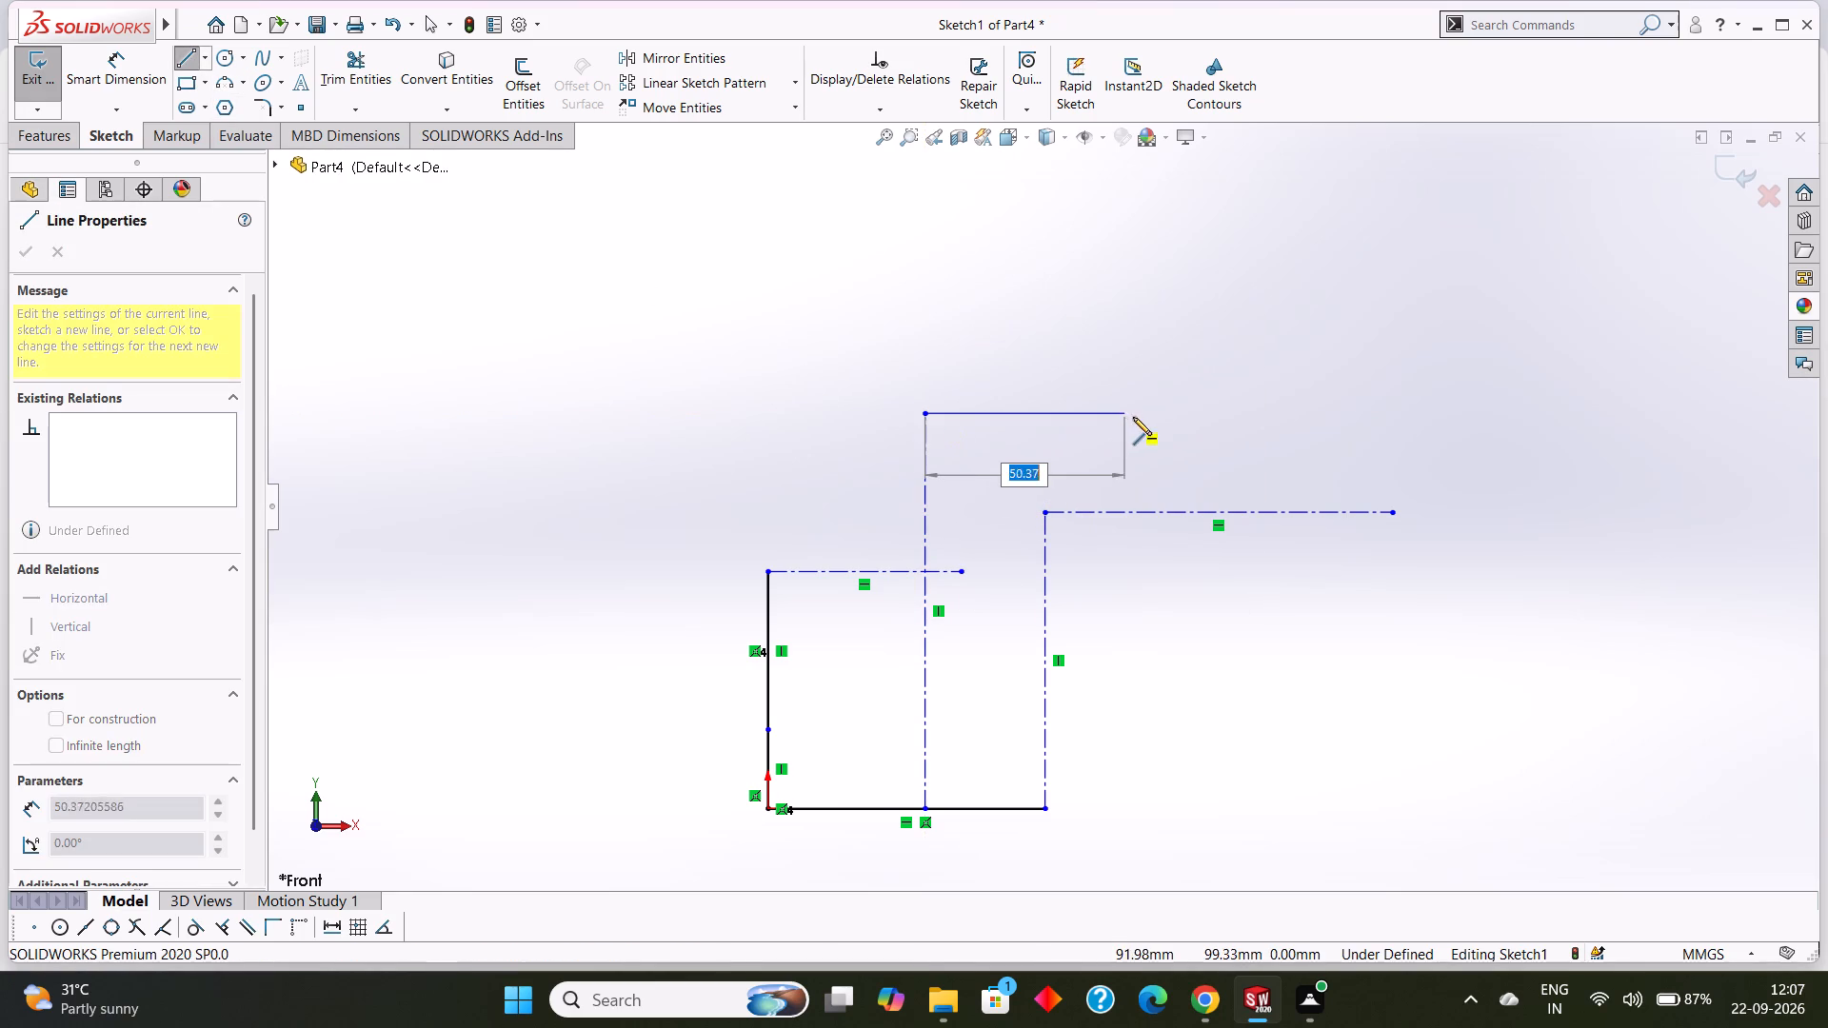
type("65")
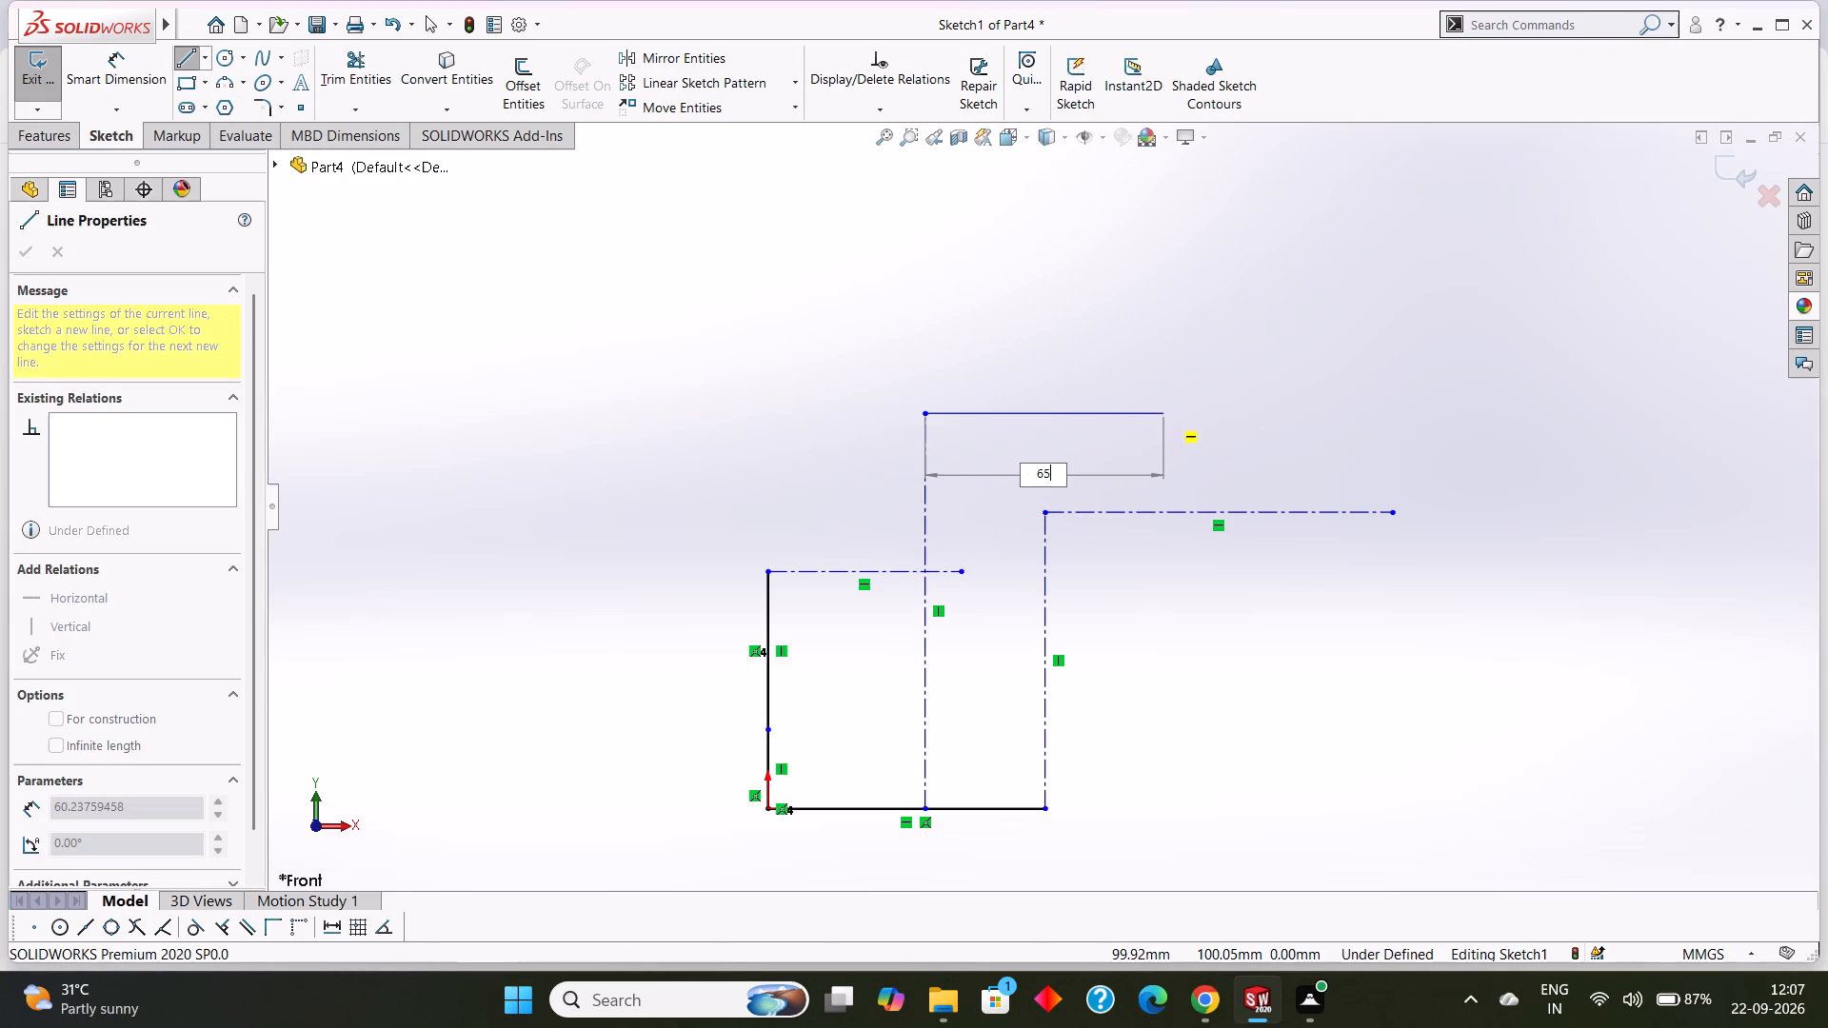
key("Return")
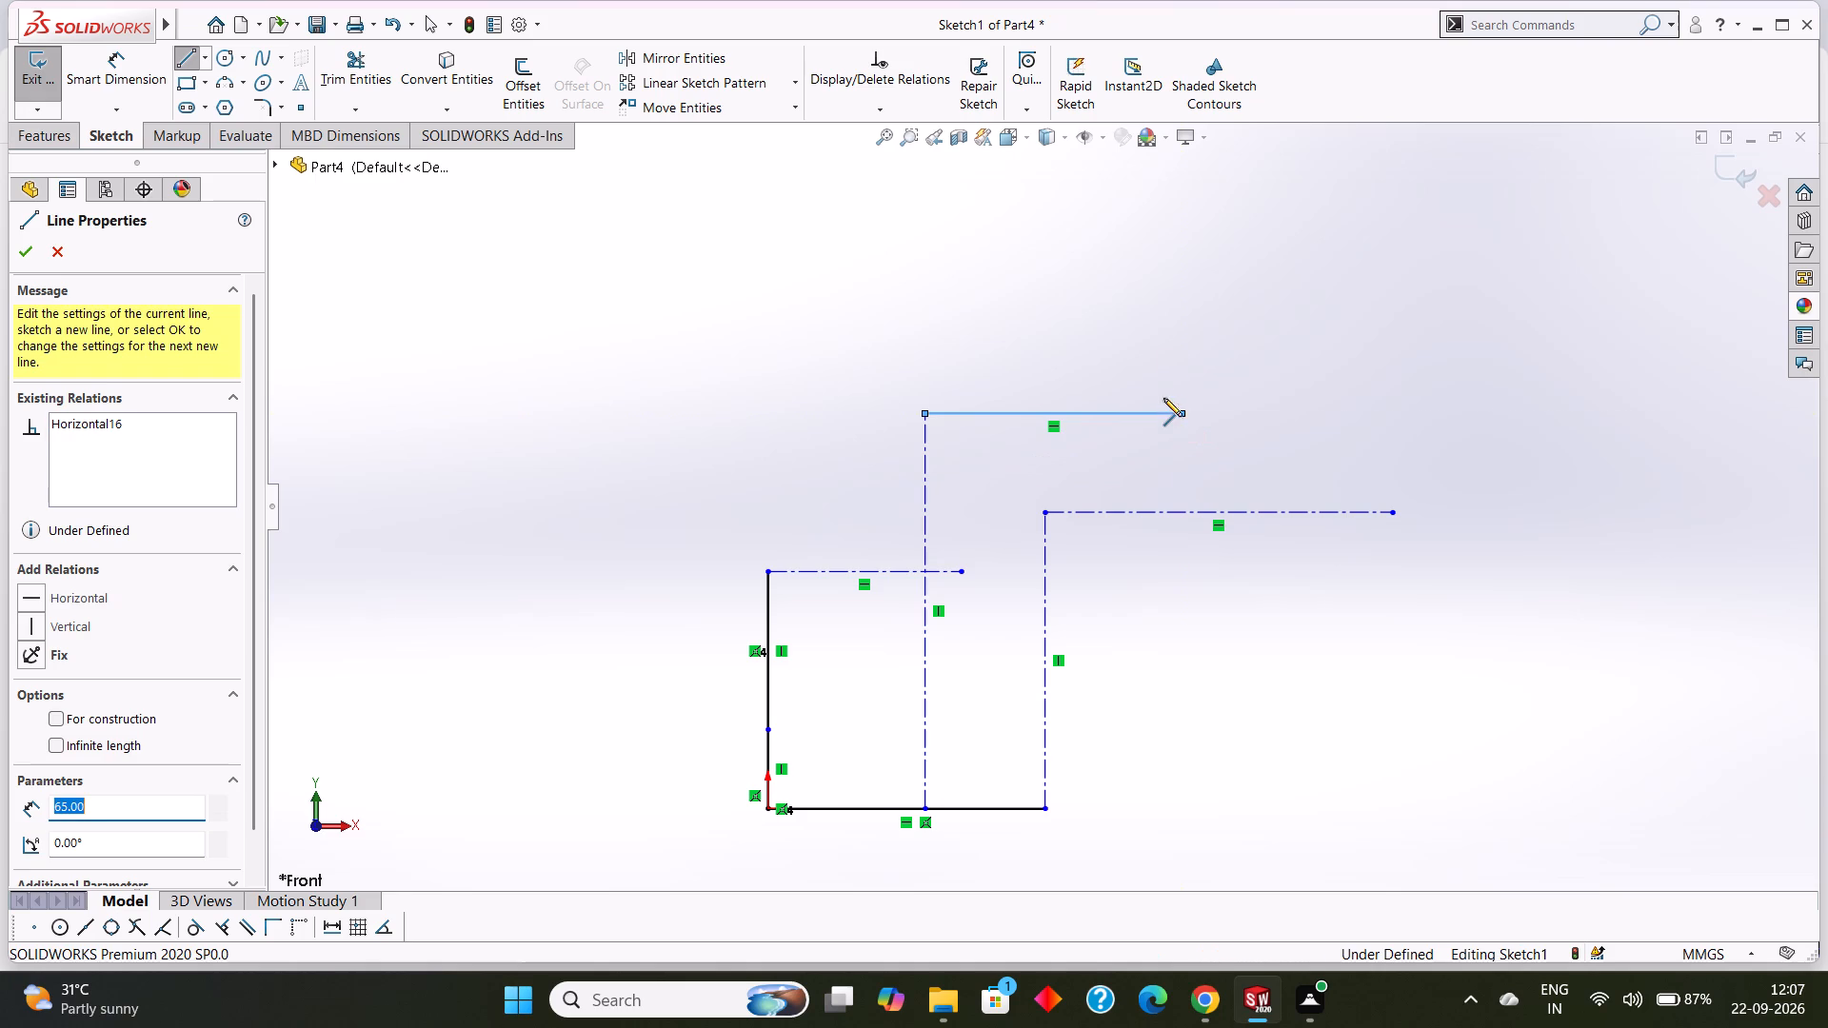
right_click(1167, 335)
left_click(1234, 343)
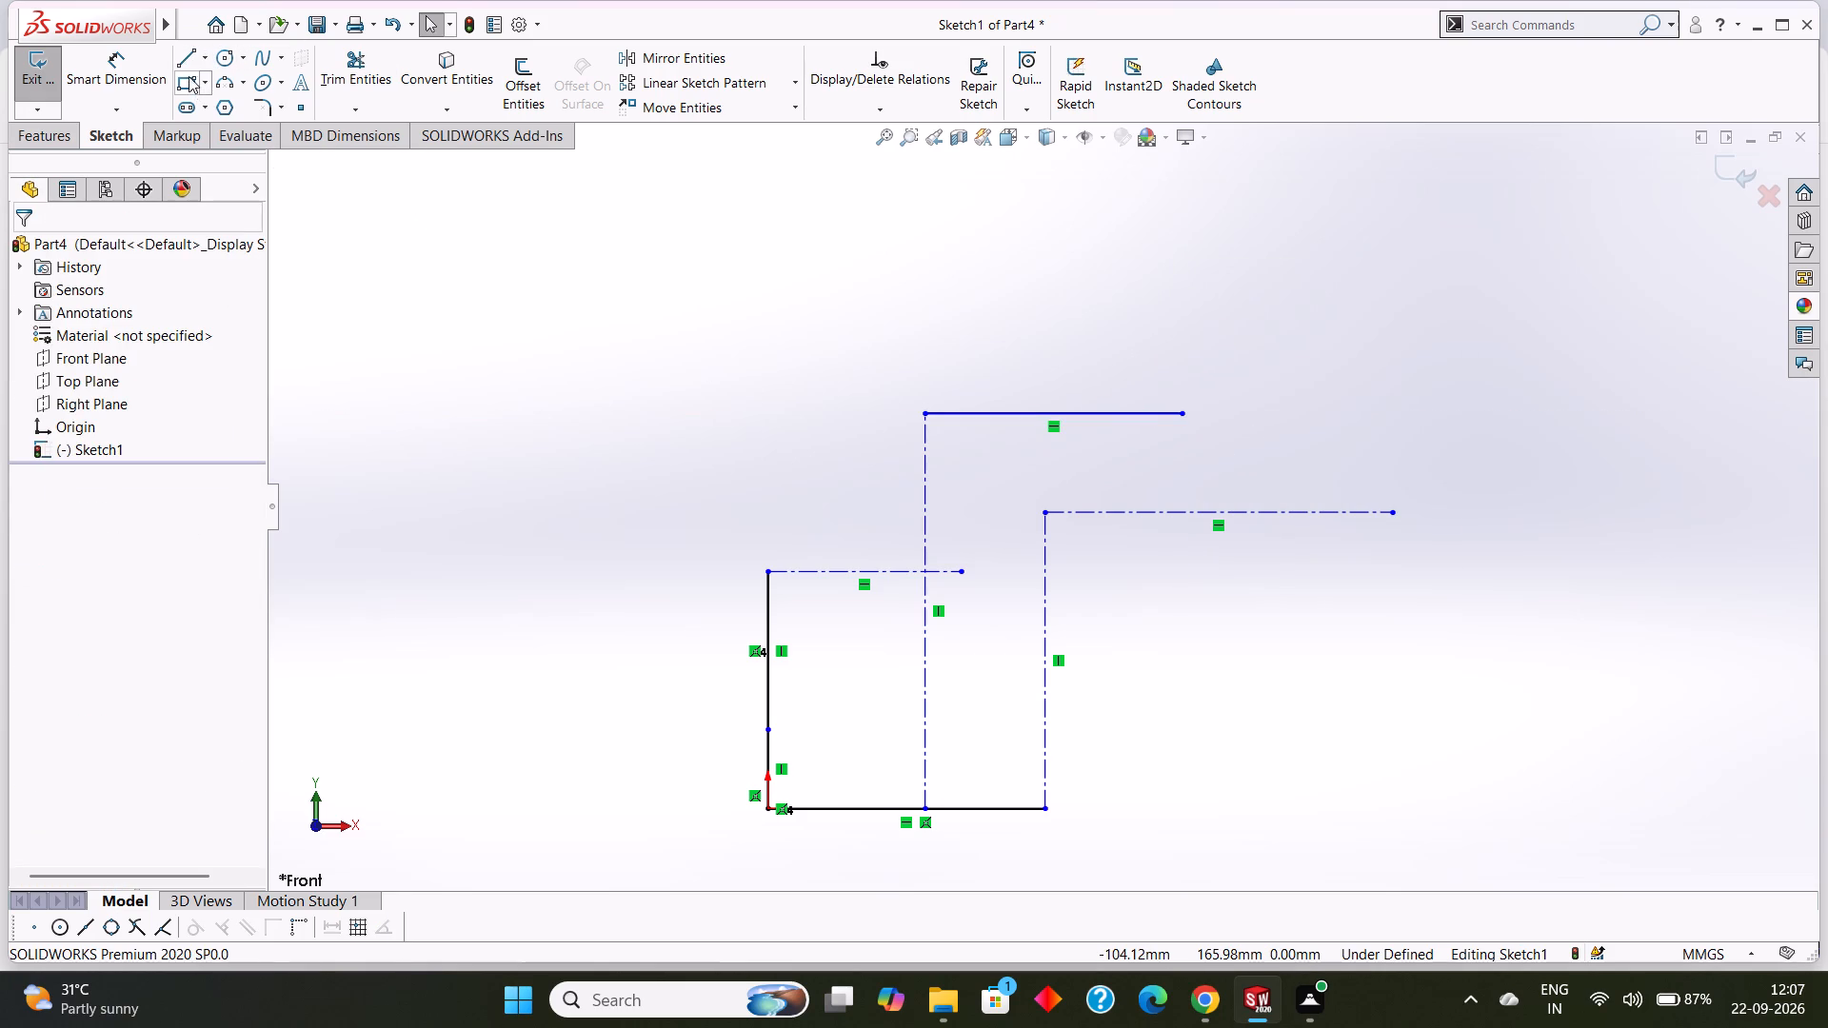
Draw a circle of radius 40 mm centered where the 100 mm vertical centerline crosses the horizontal centerline from the solid vertical side.
left_click(226, 81)
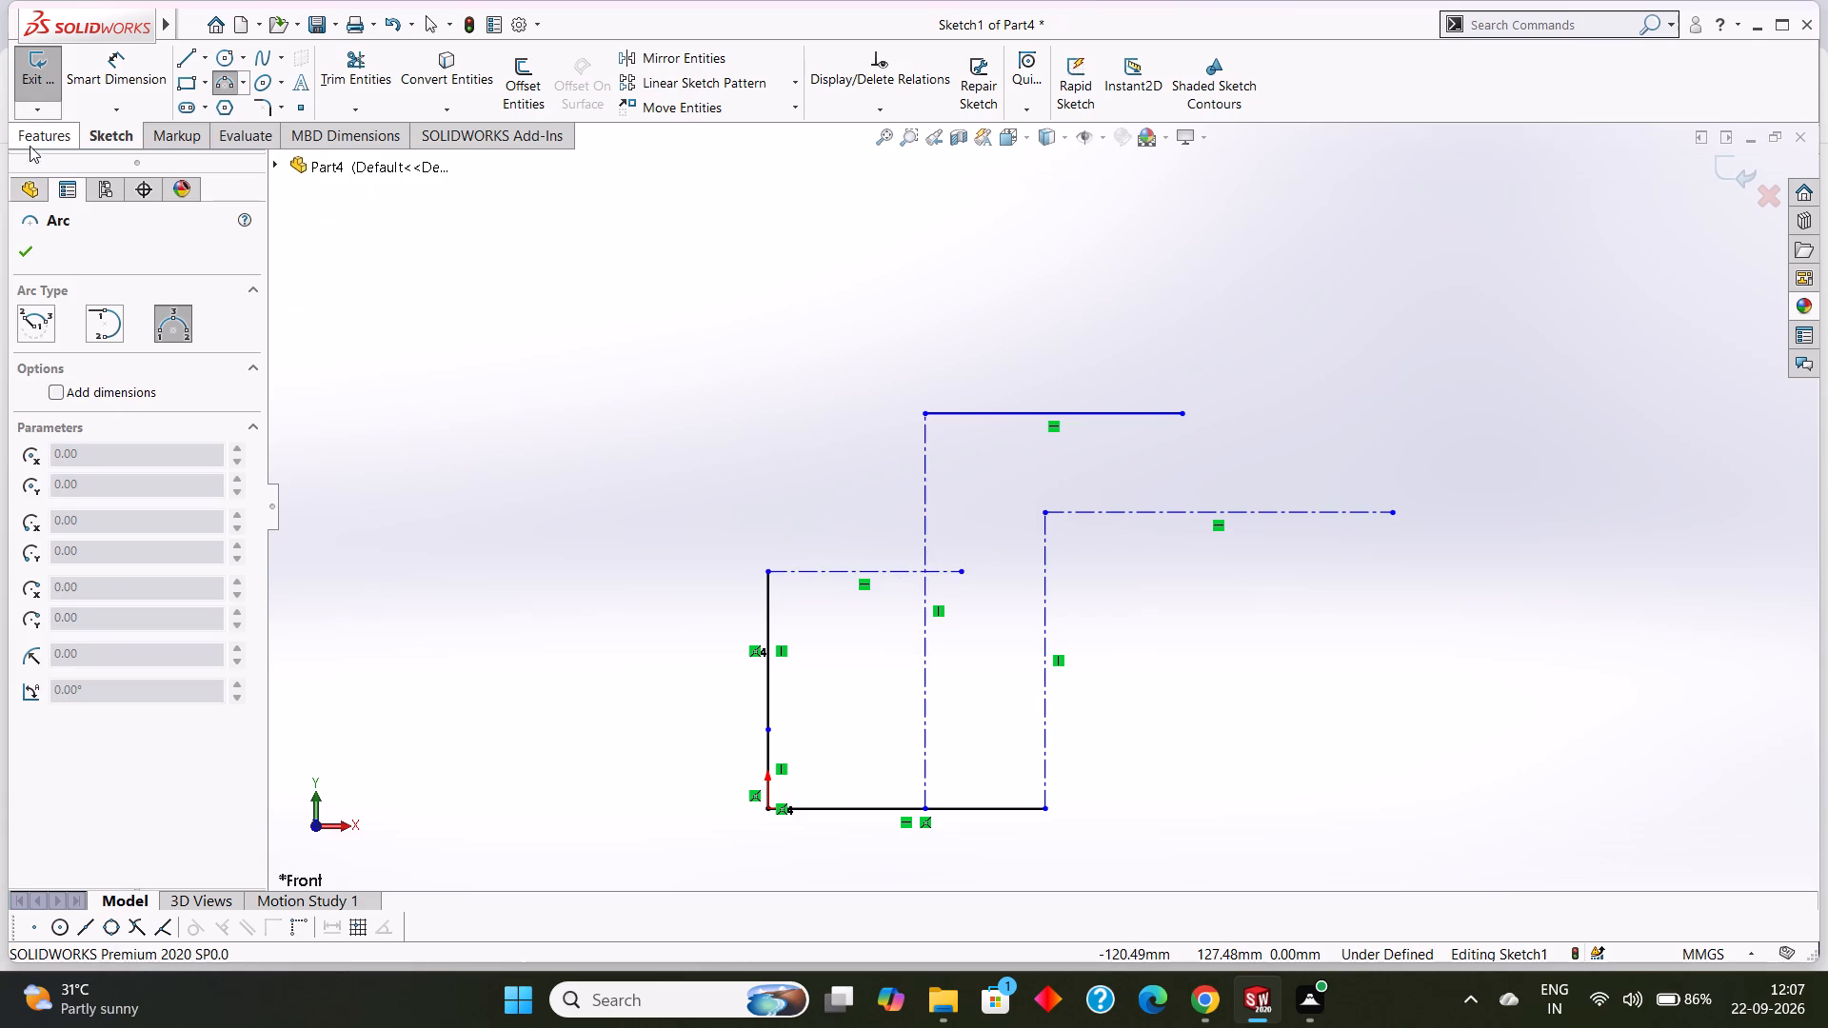
left_click(29, 244)
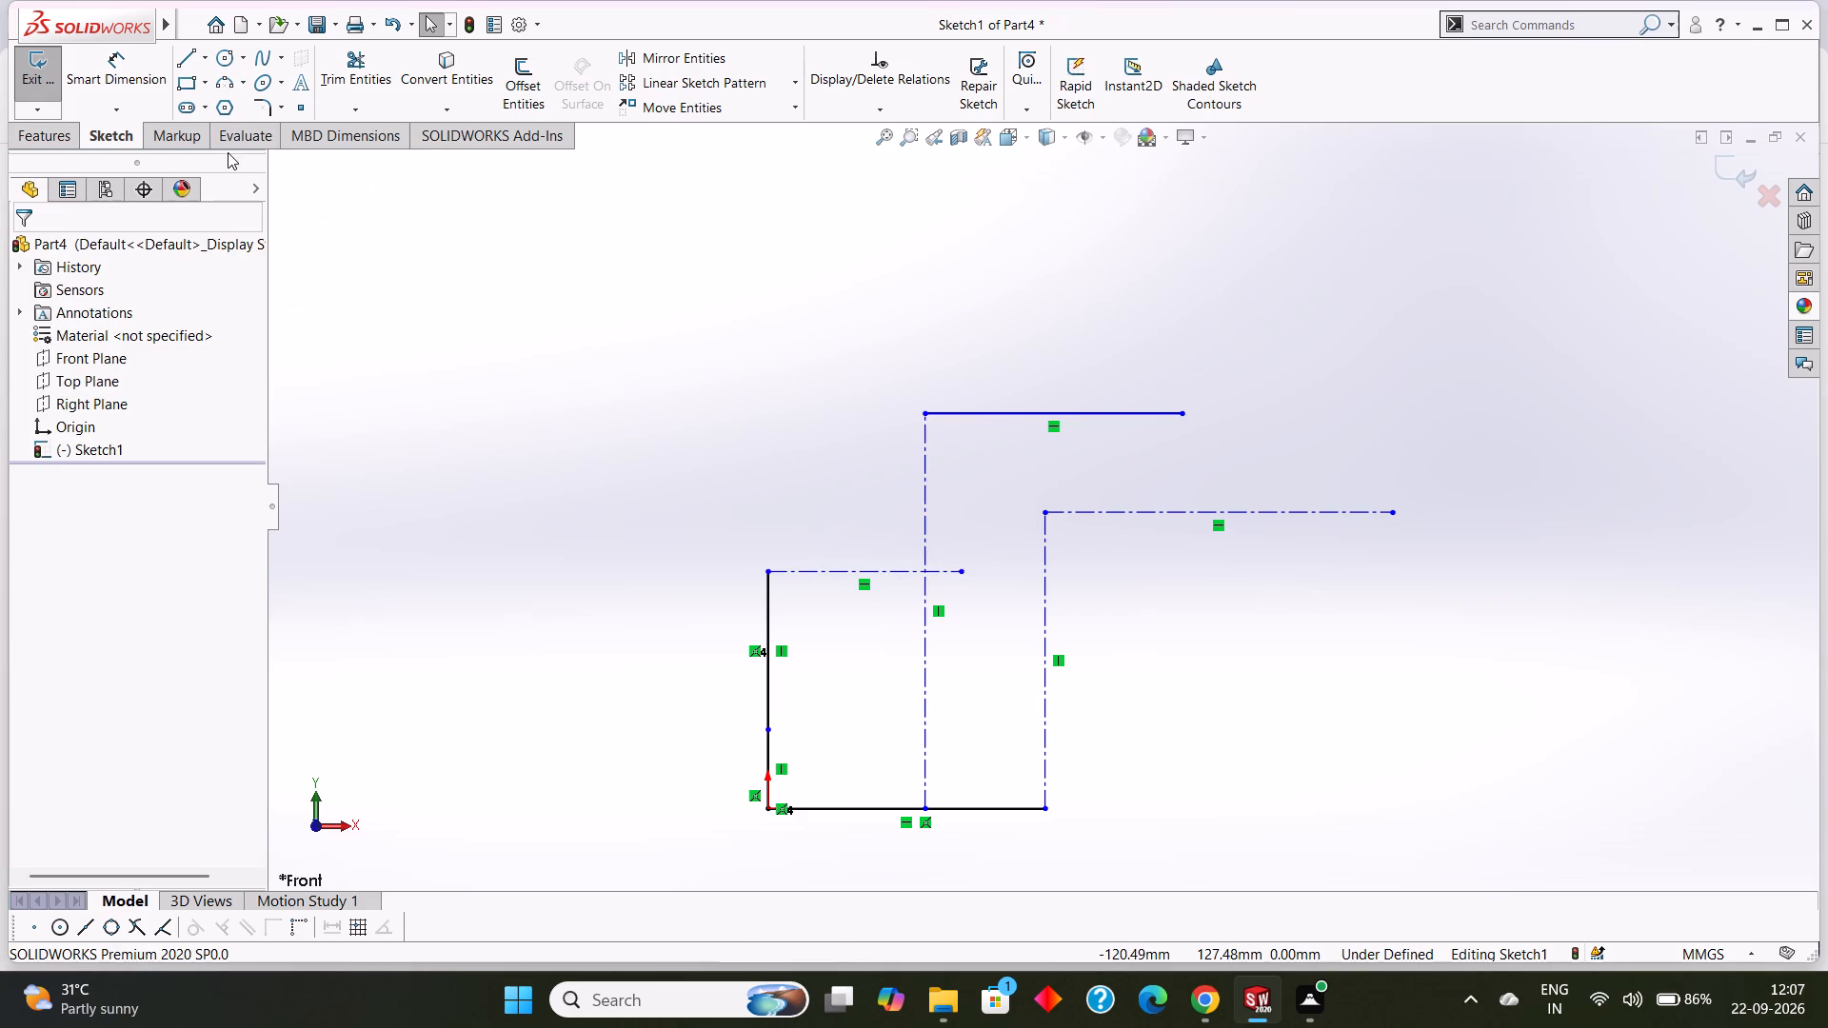
left_click(223, 55)
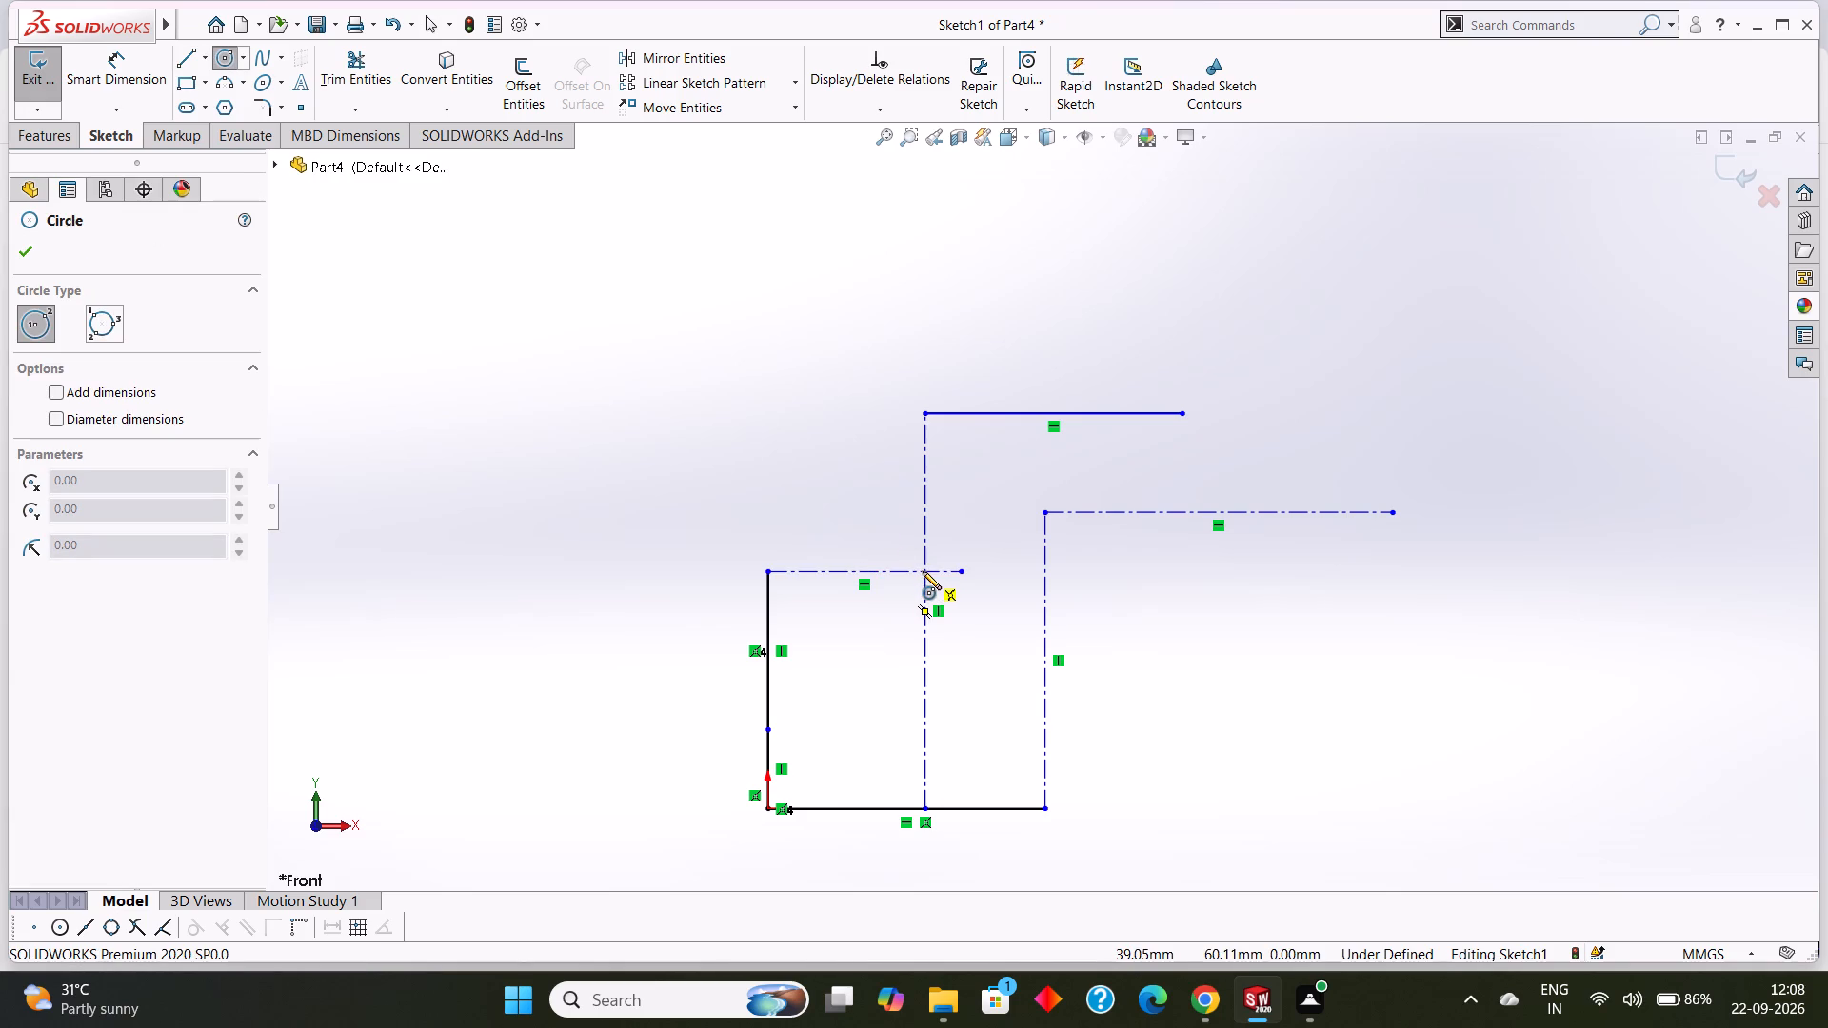
left_click(926, 570)
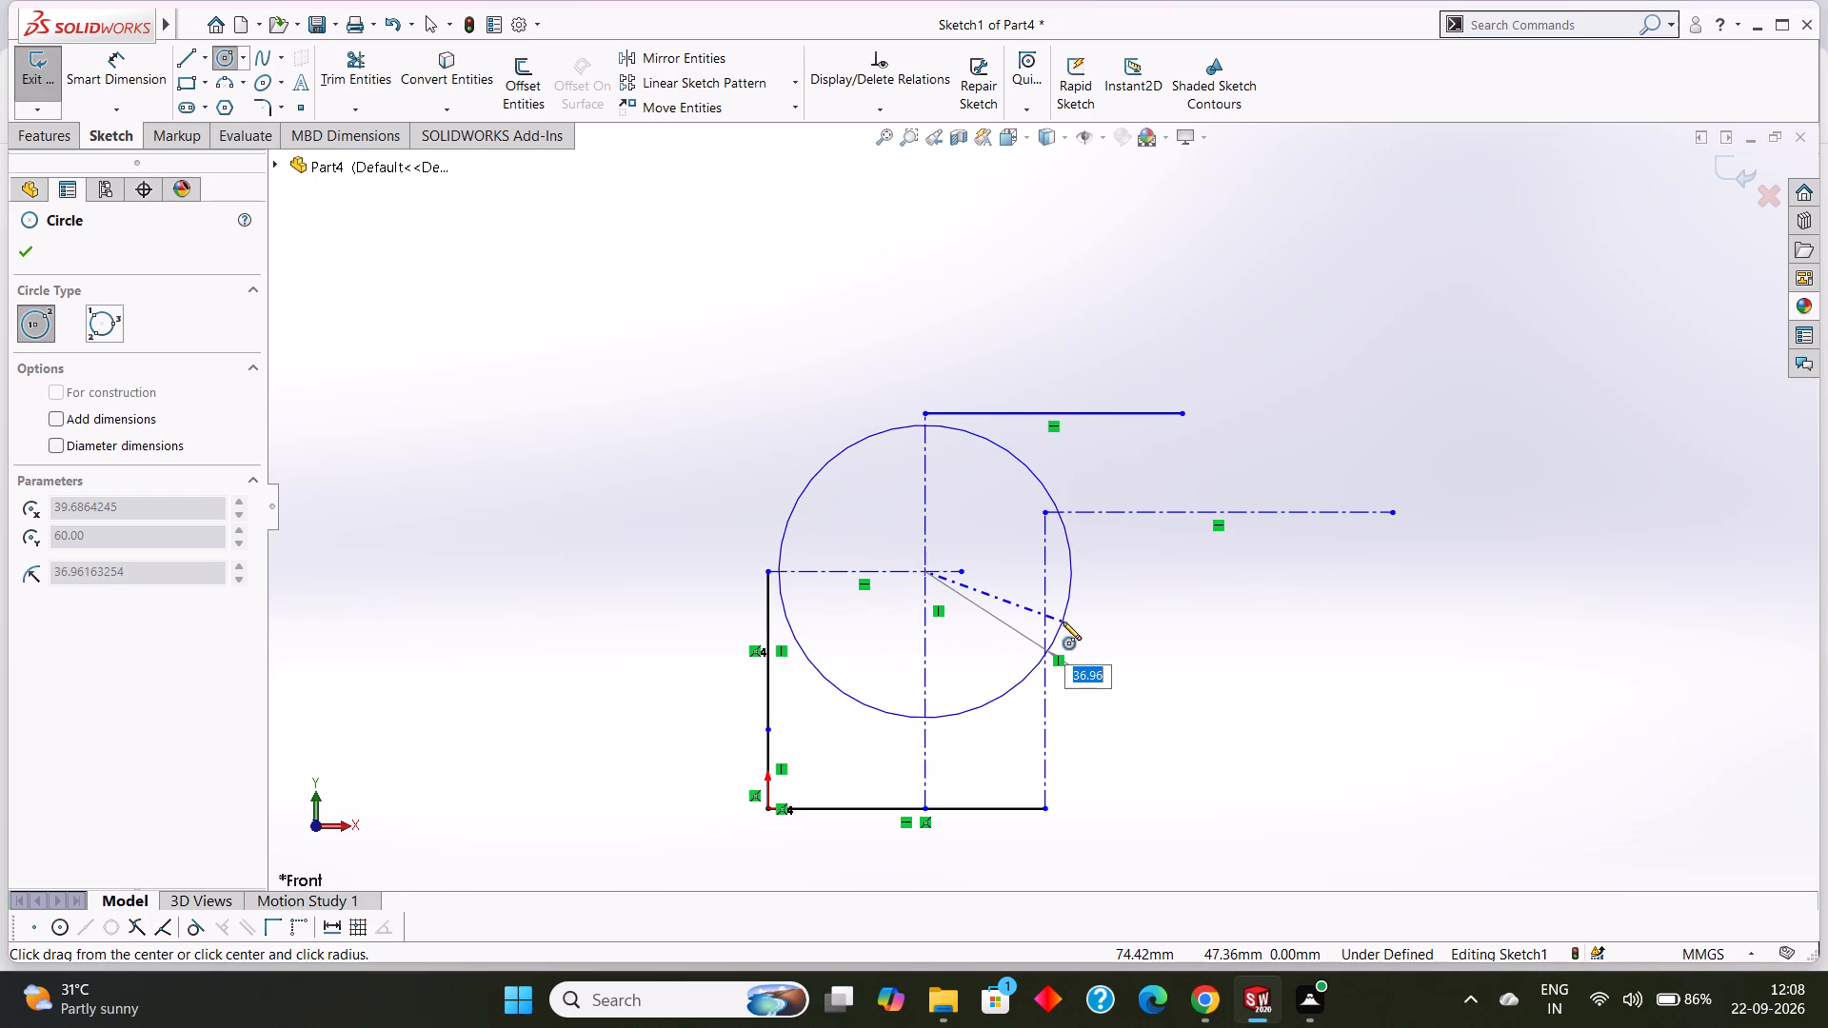
type("40")
key("Return")
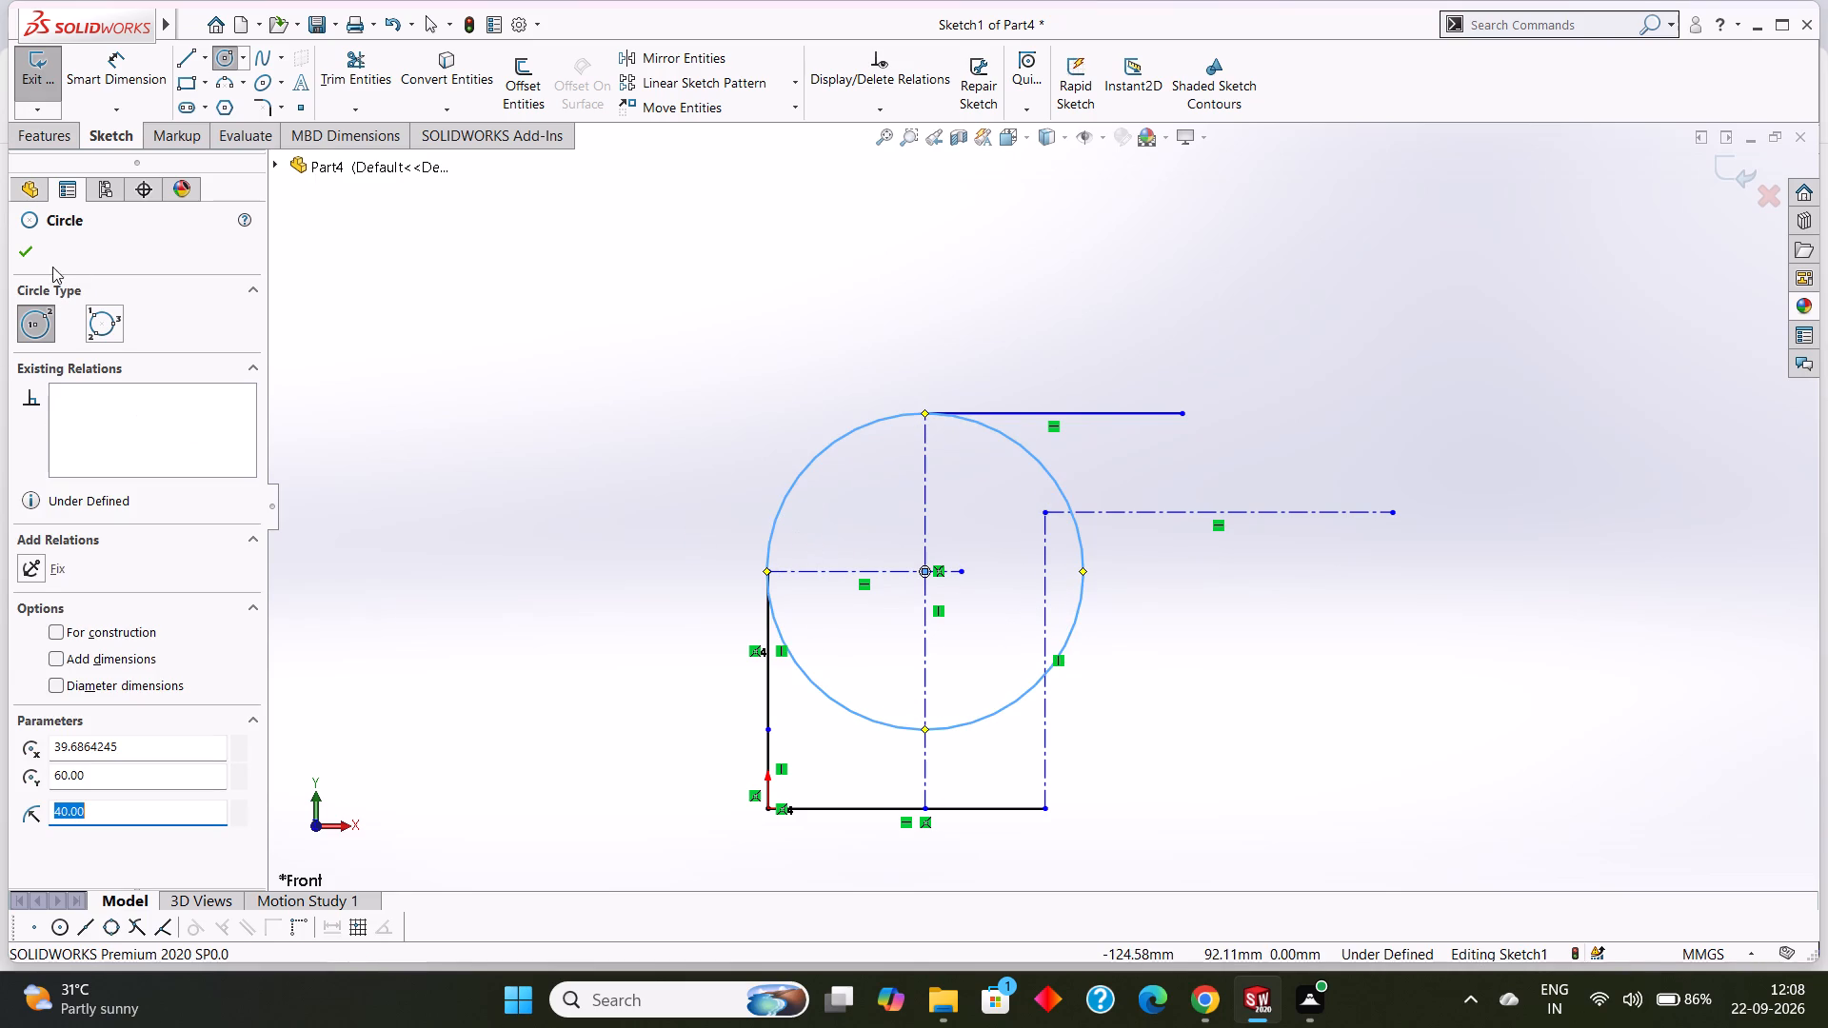
left_click(26, 254)
Trim the 40 mm radius circle to the corner arc joining the solid vertical side to the 65 mm top line.
left_click(367, 73)
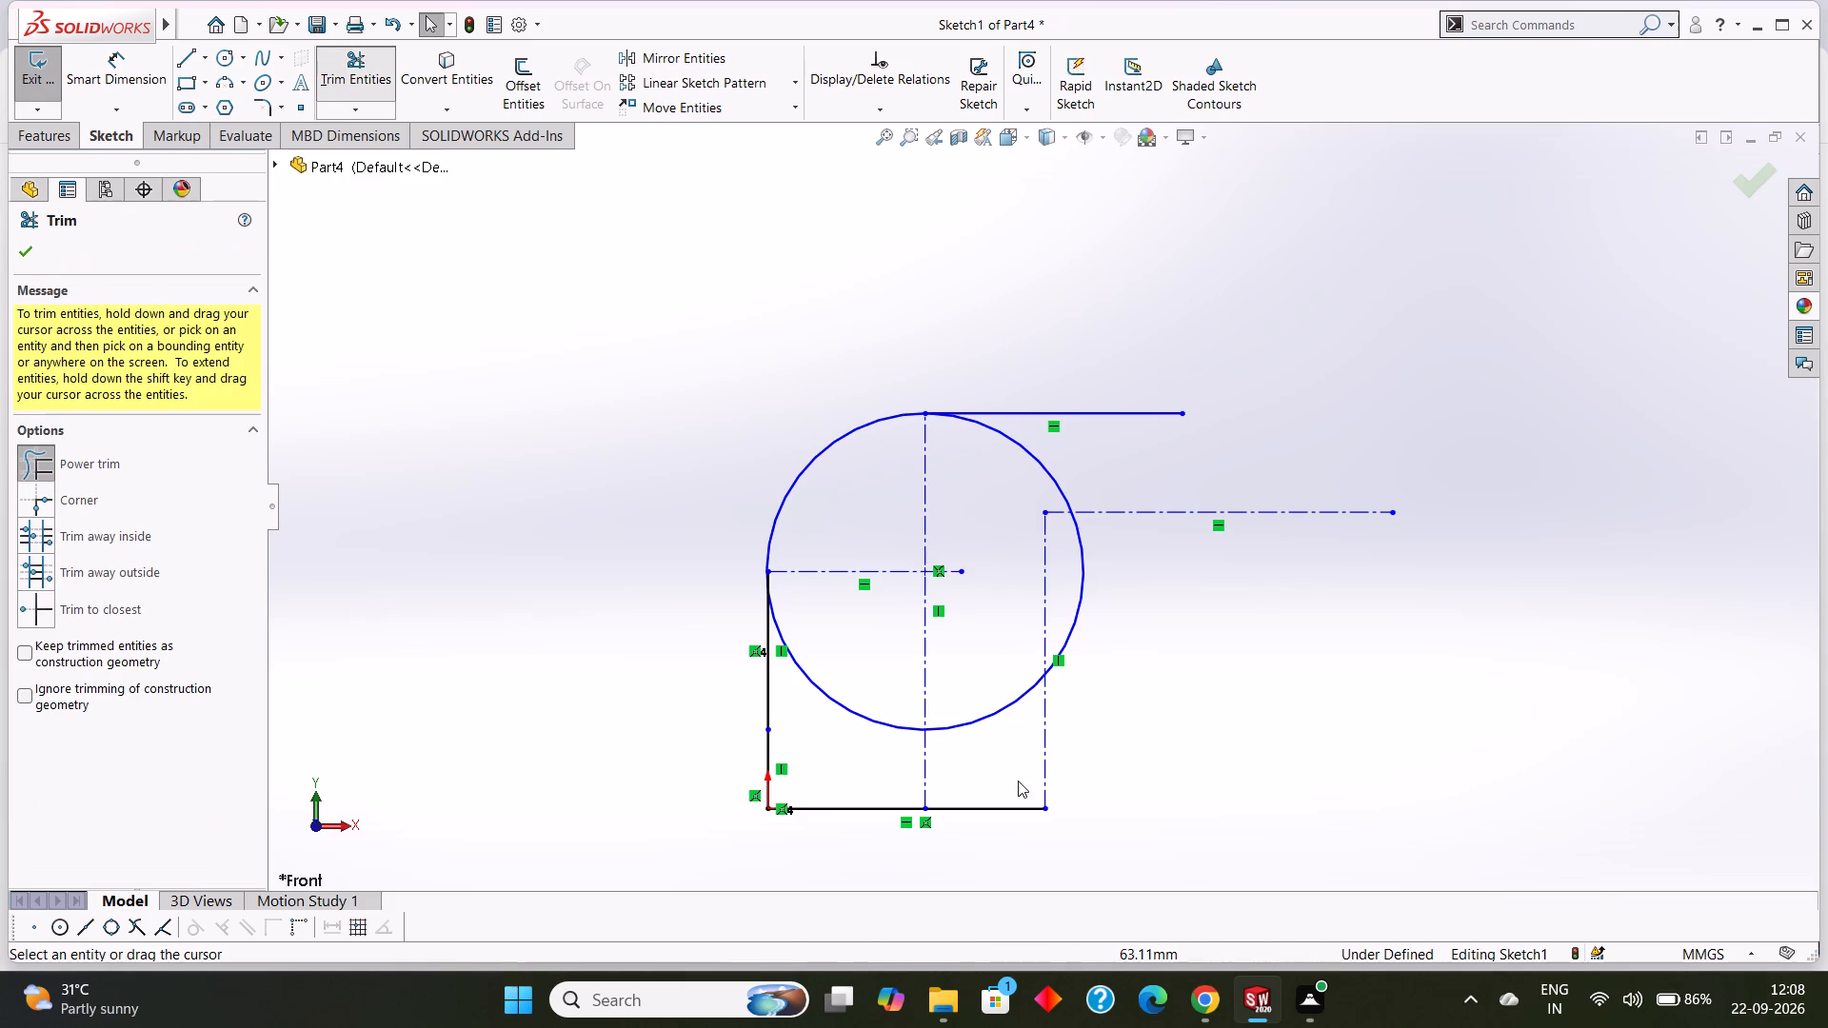
left_click_drag(857, 741, 872, 698)
left_click_drag(987, 762, 987, 690)
left_click_drag(1106, 632, 1082, 571)
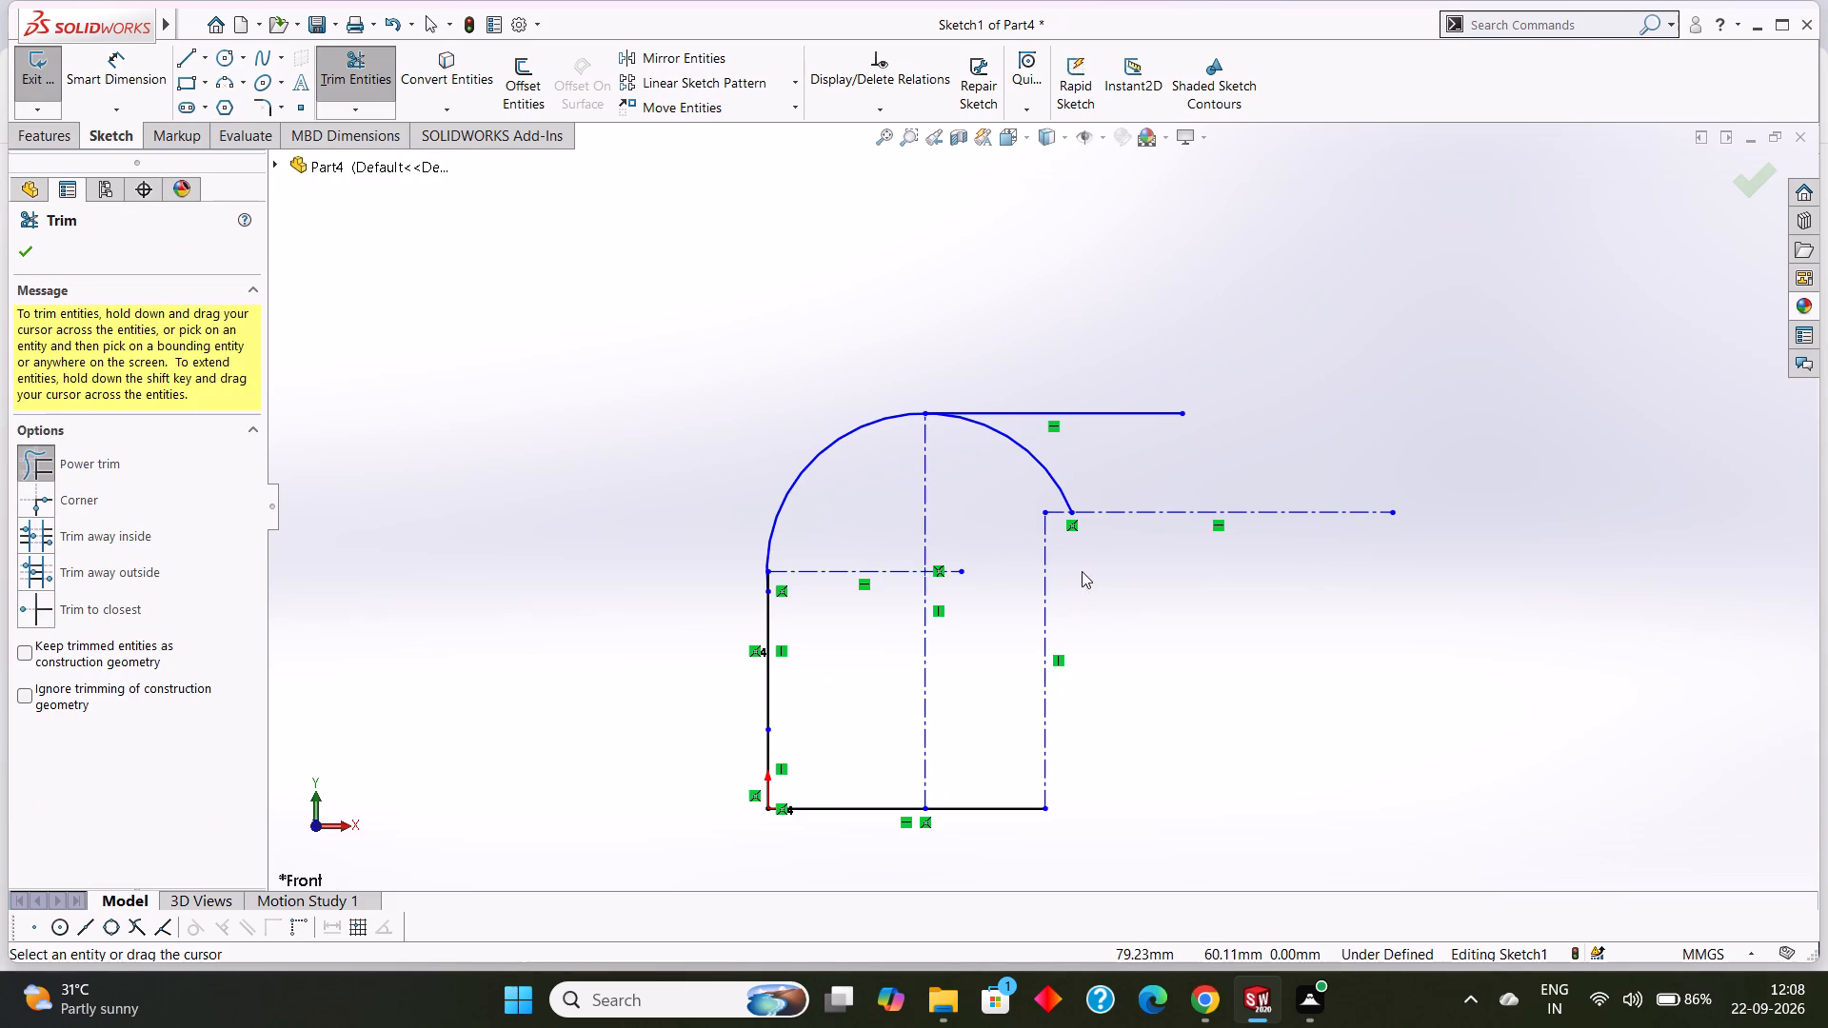
left_click_drag(1058, 439, 1003, 470)
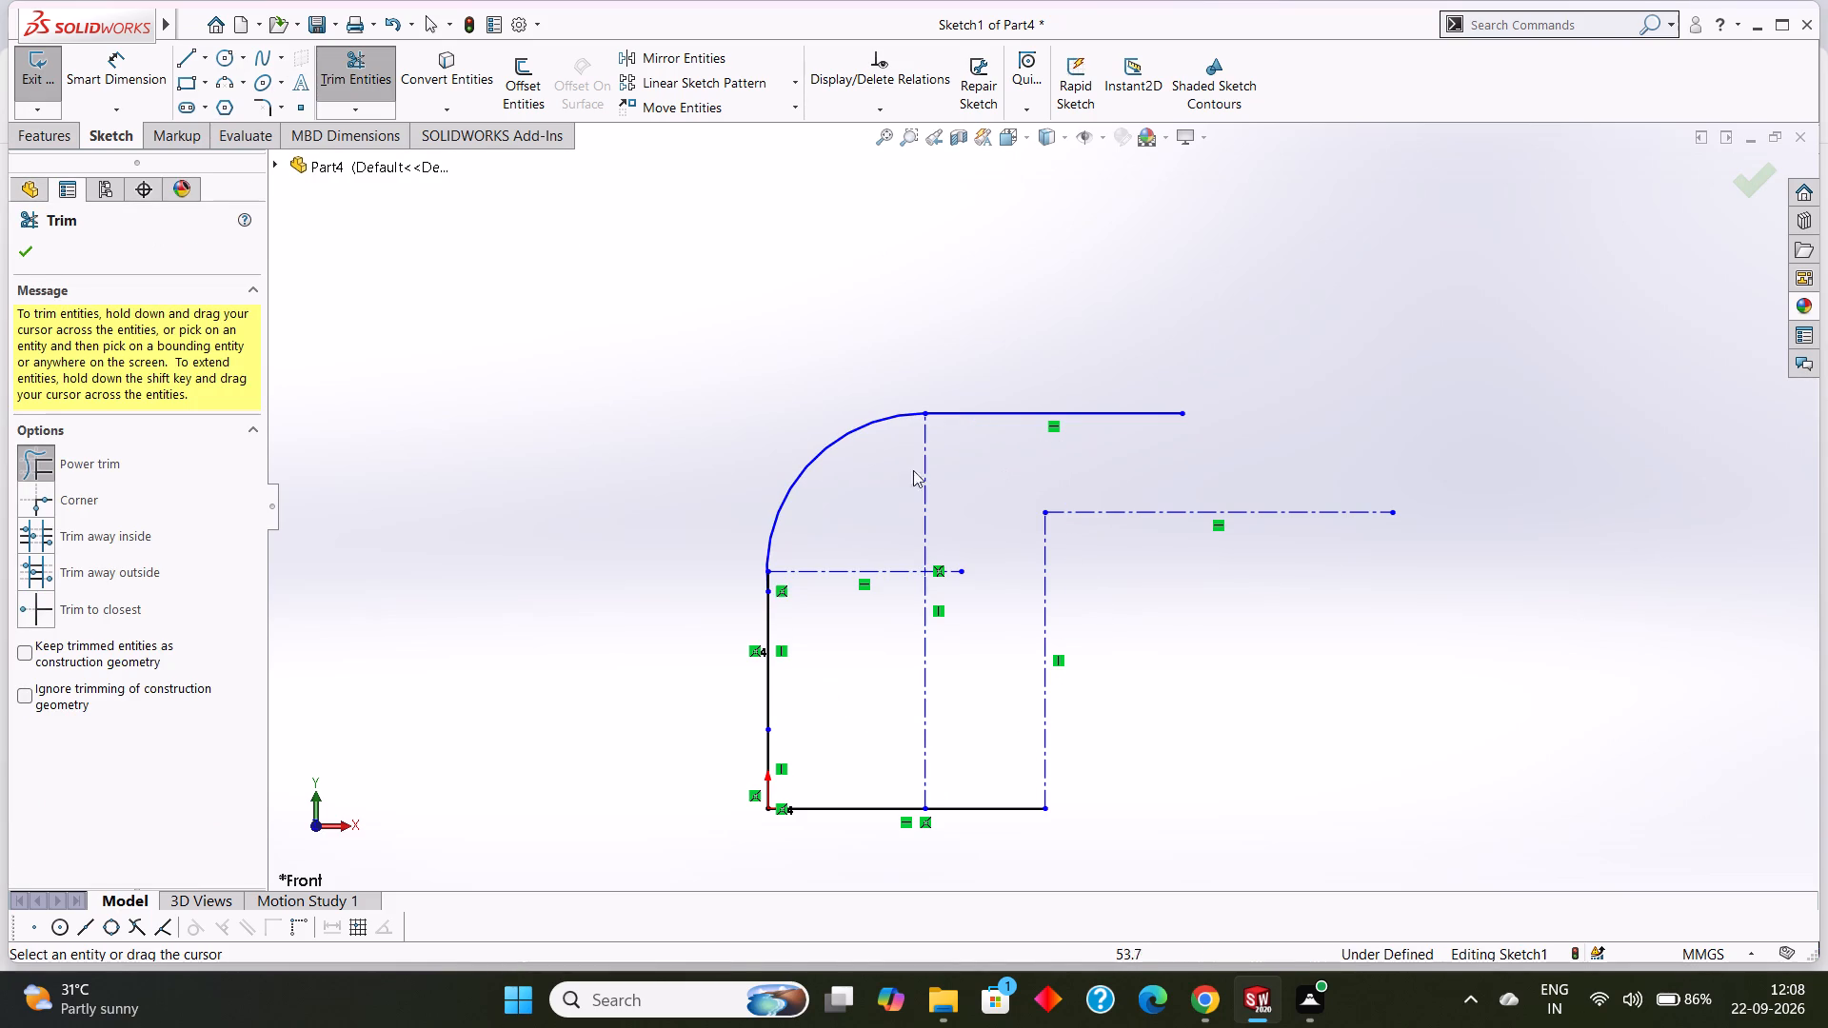
left_click(29, 249)
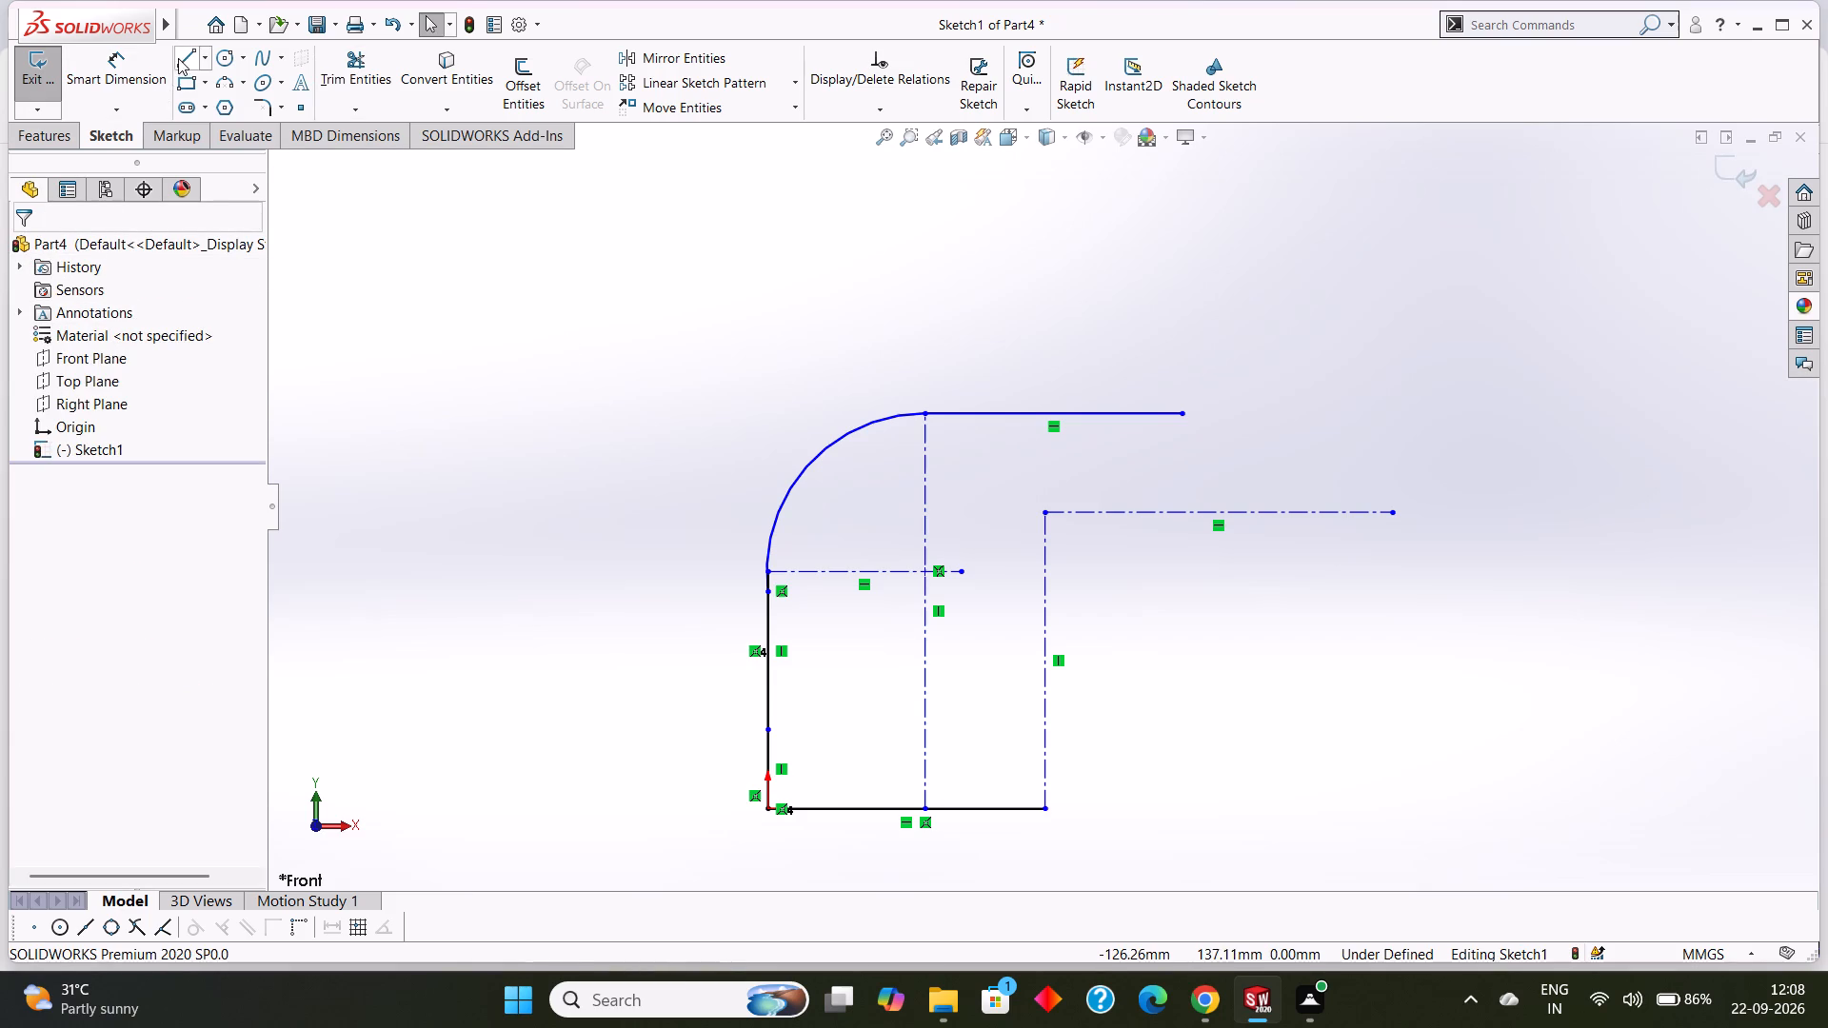
Draw a vertical centerline about 25 mm long from the top line's free end down to the long horizontal centerline.
left_click(209, 58)
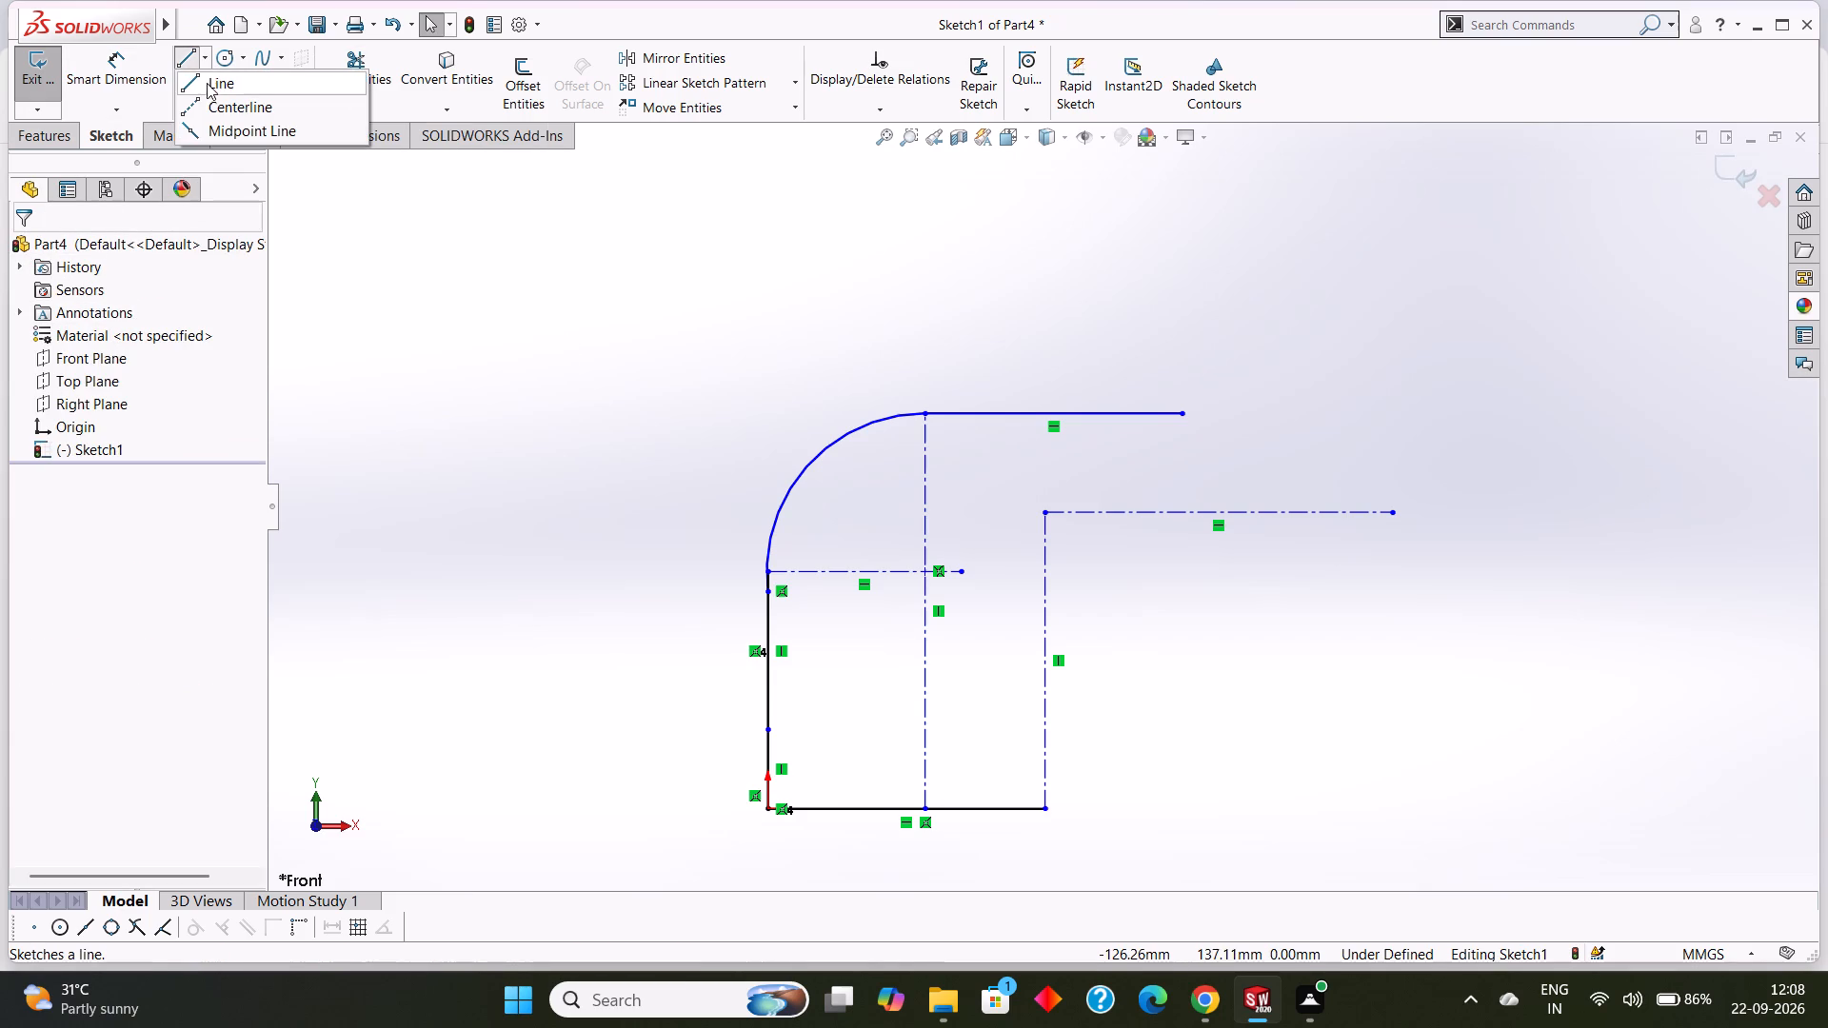
left_click(224, 103)
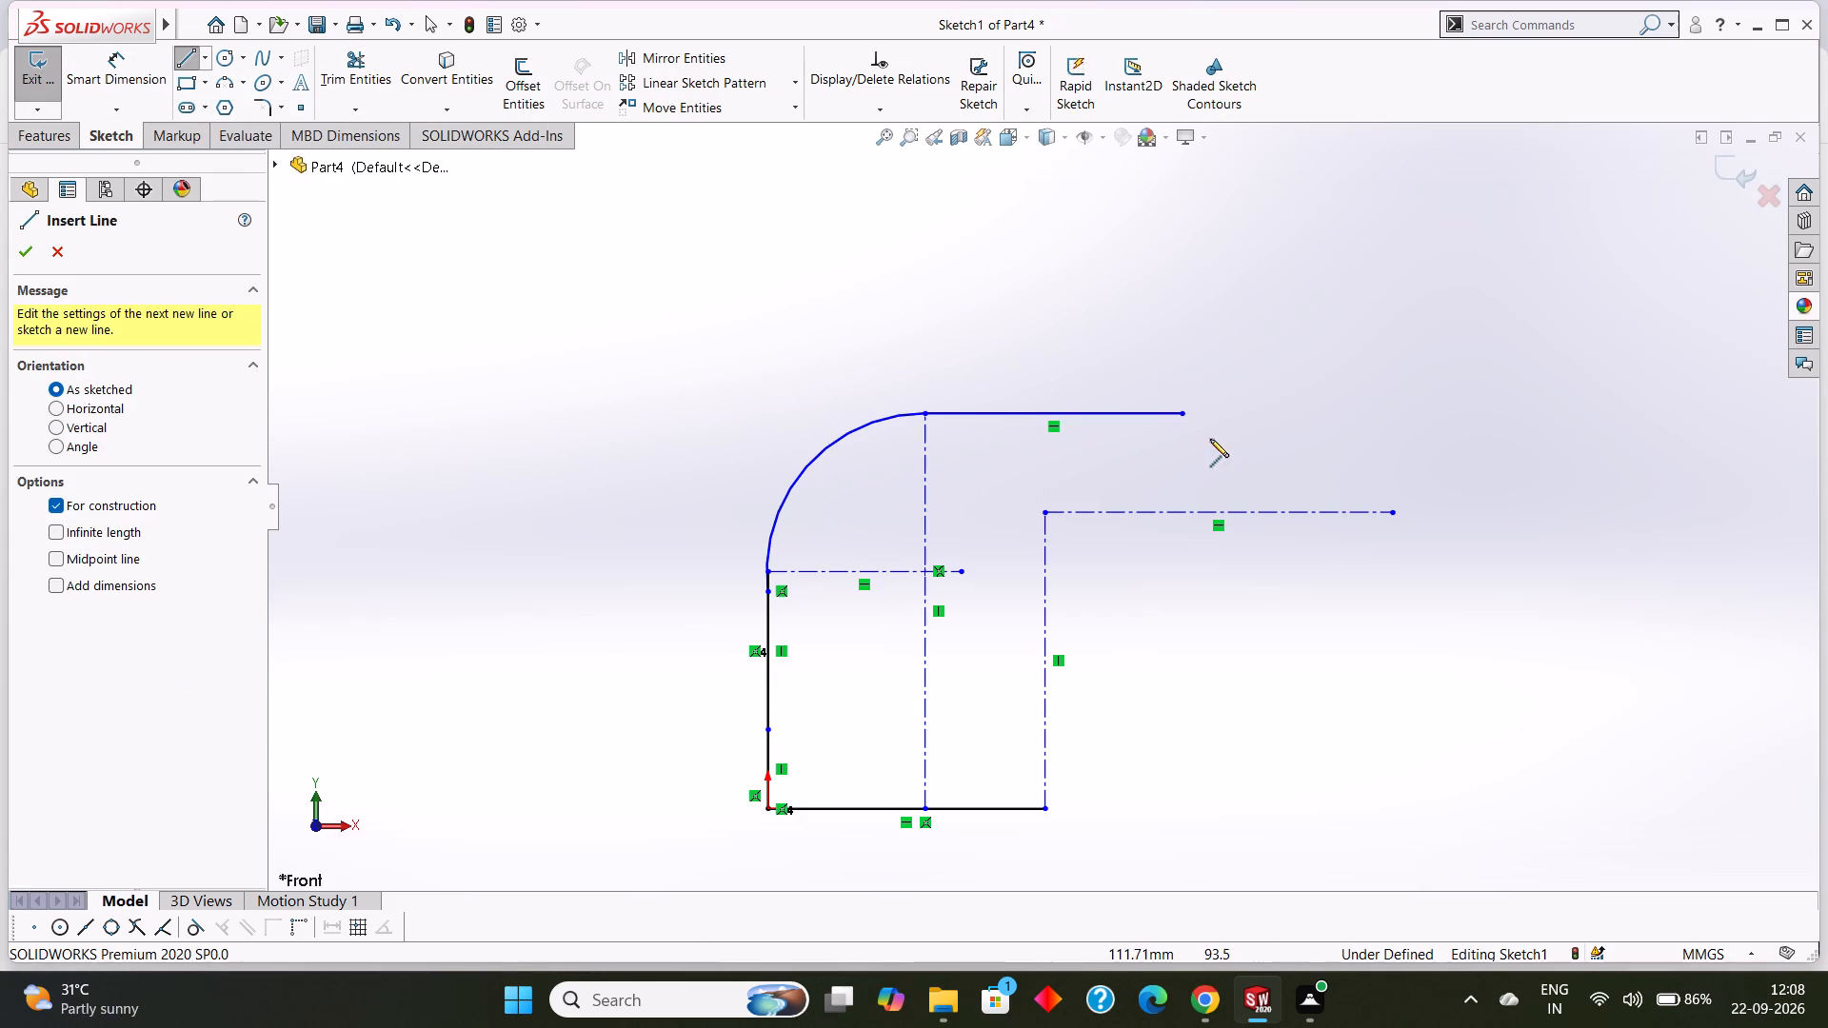
left_click(1182, 414)
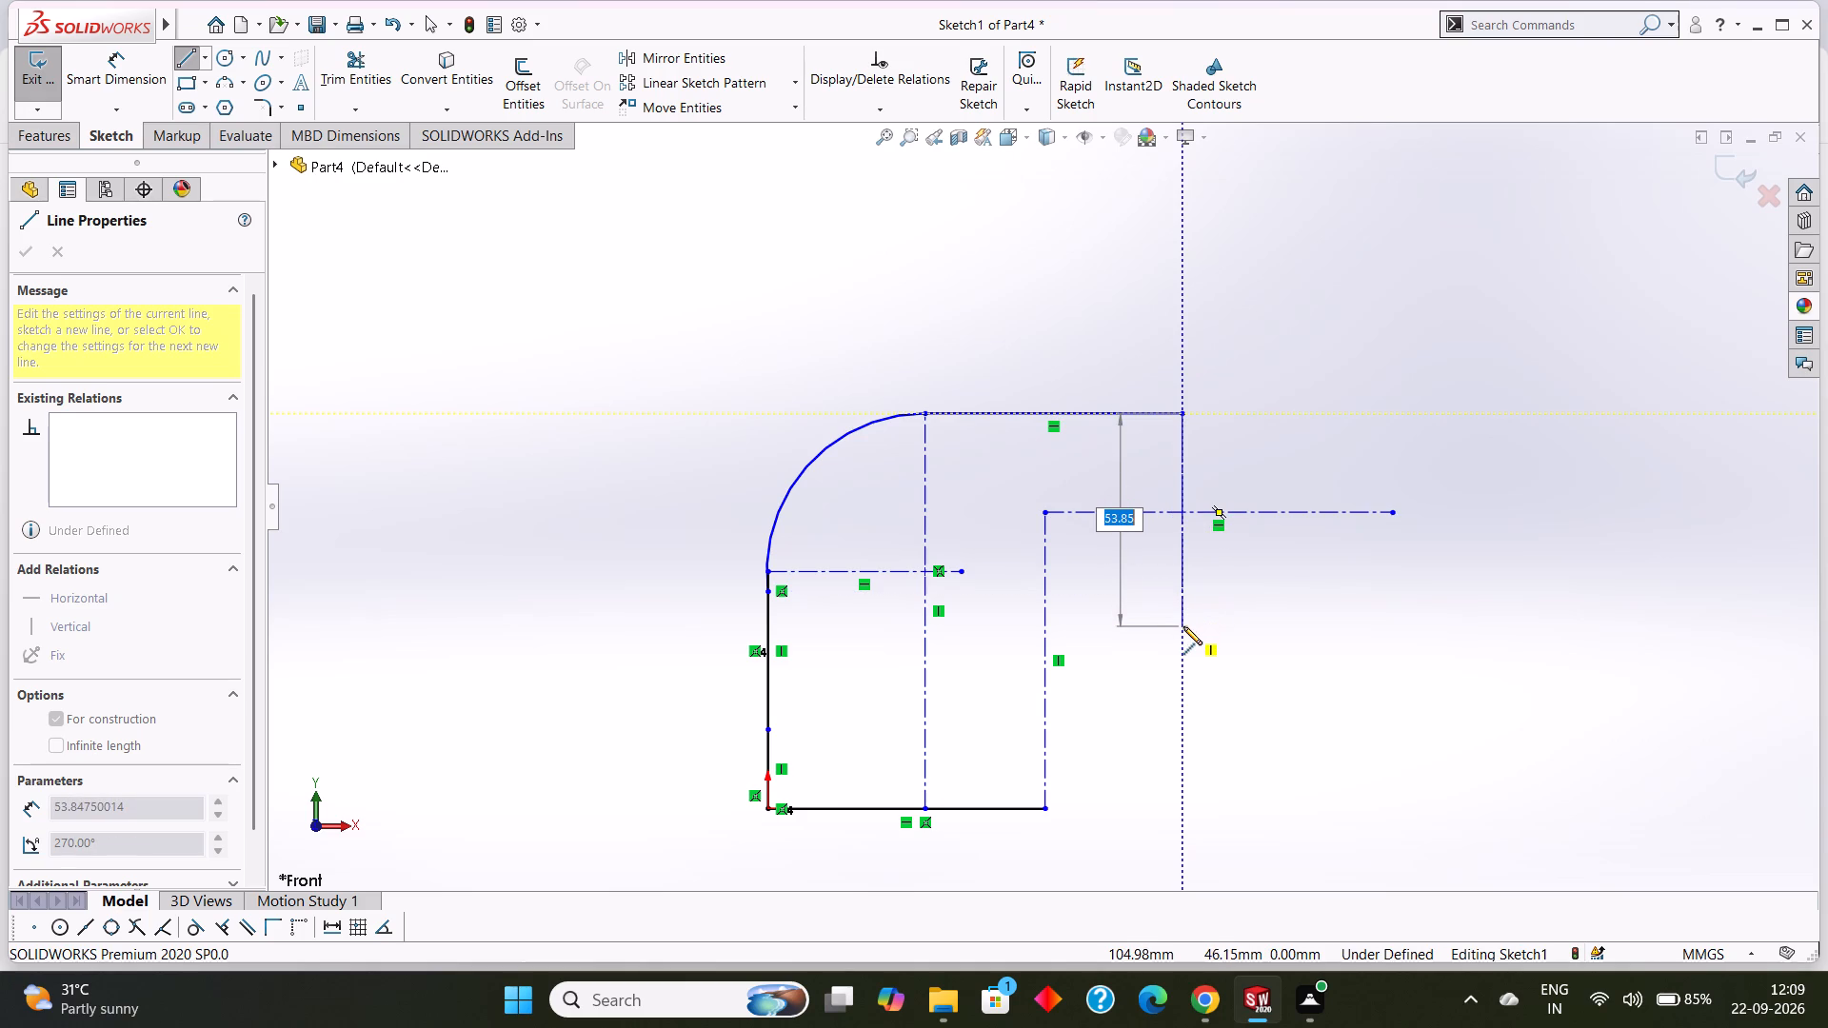
left_click(1179, 513)
right_click(1248, 615)
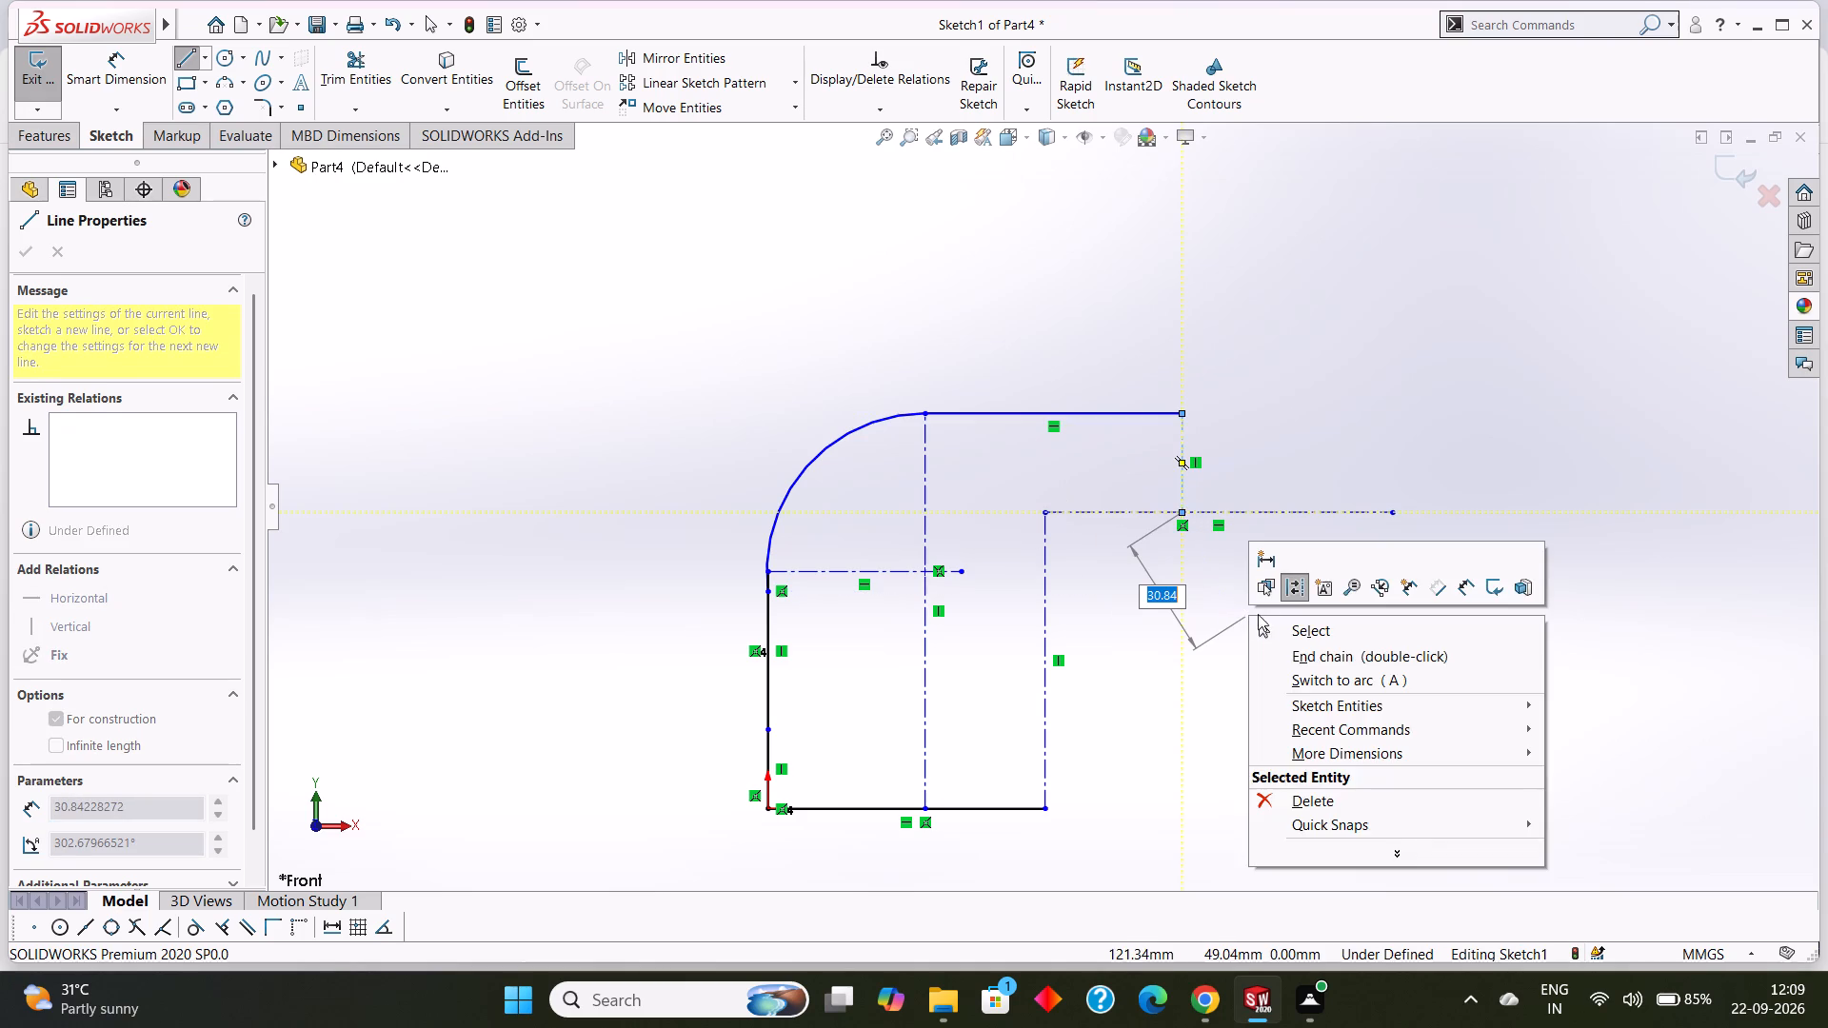
left_click(1283, 632)
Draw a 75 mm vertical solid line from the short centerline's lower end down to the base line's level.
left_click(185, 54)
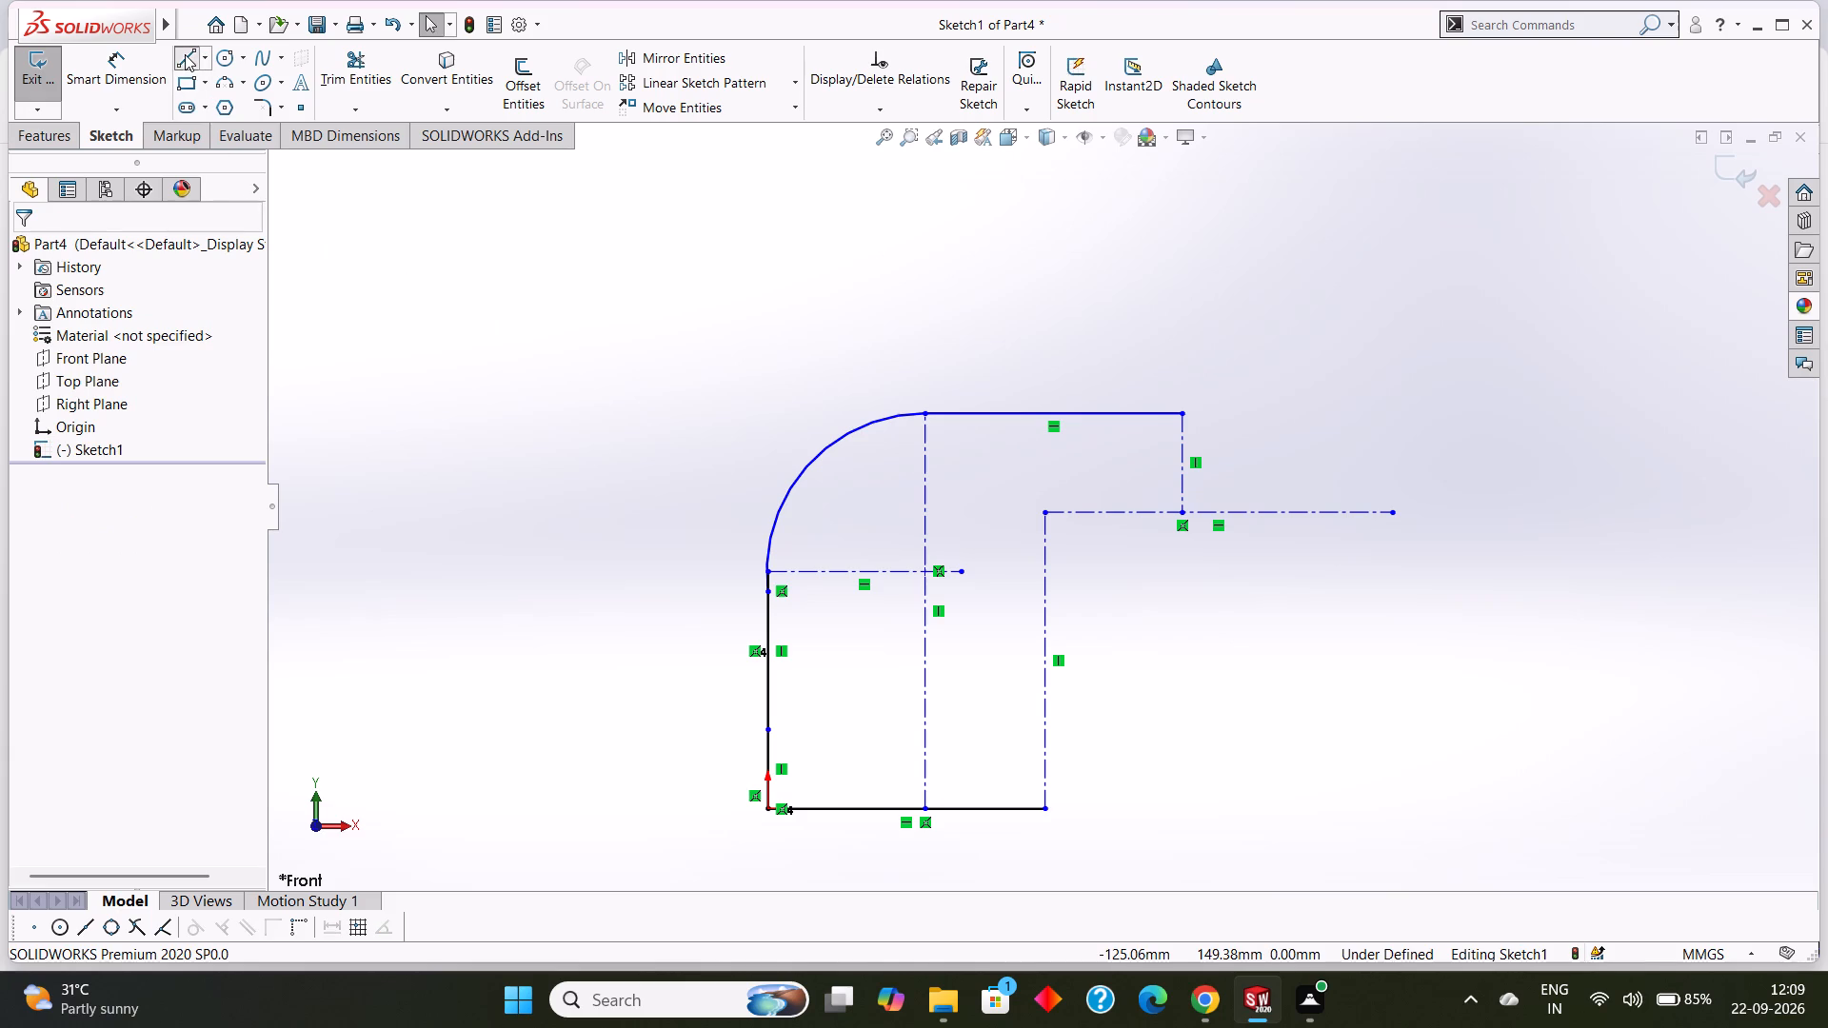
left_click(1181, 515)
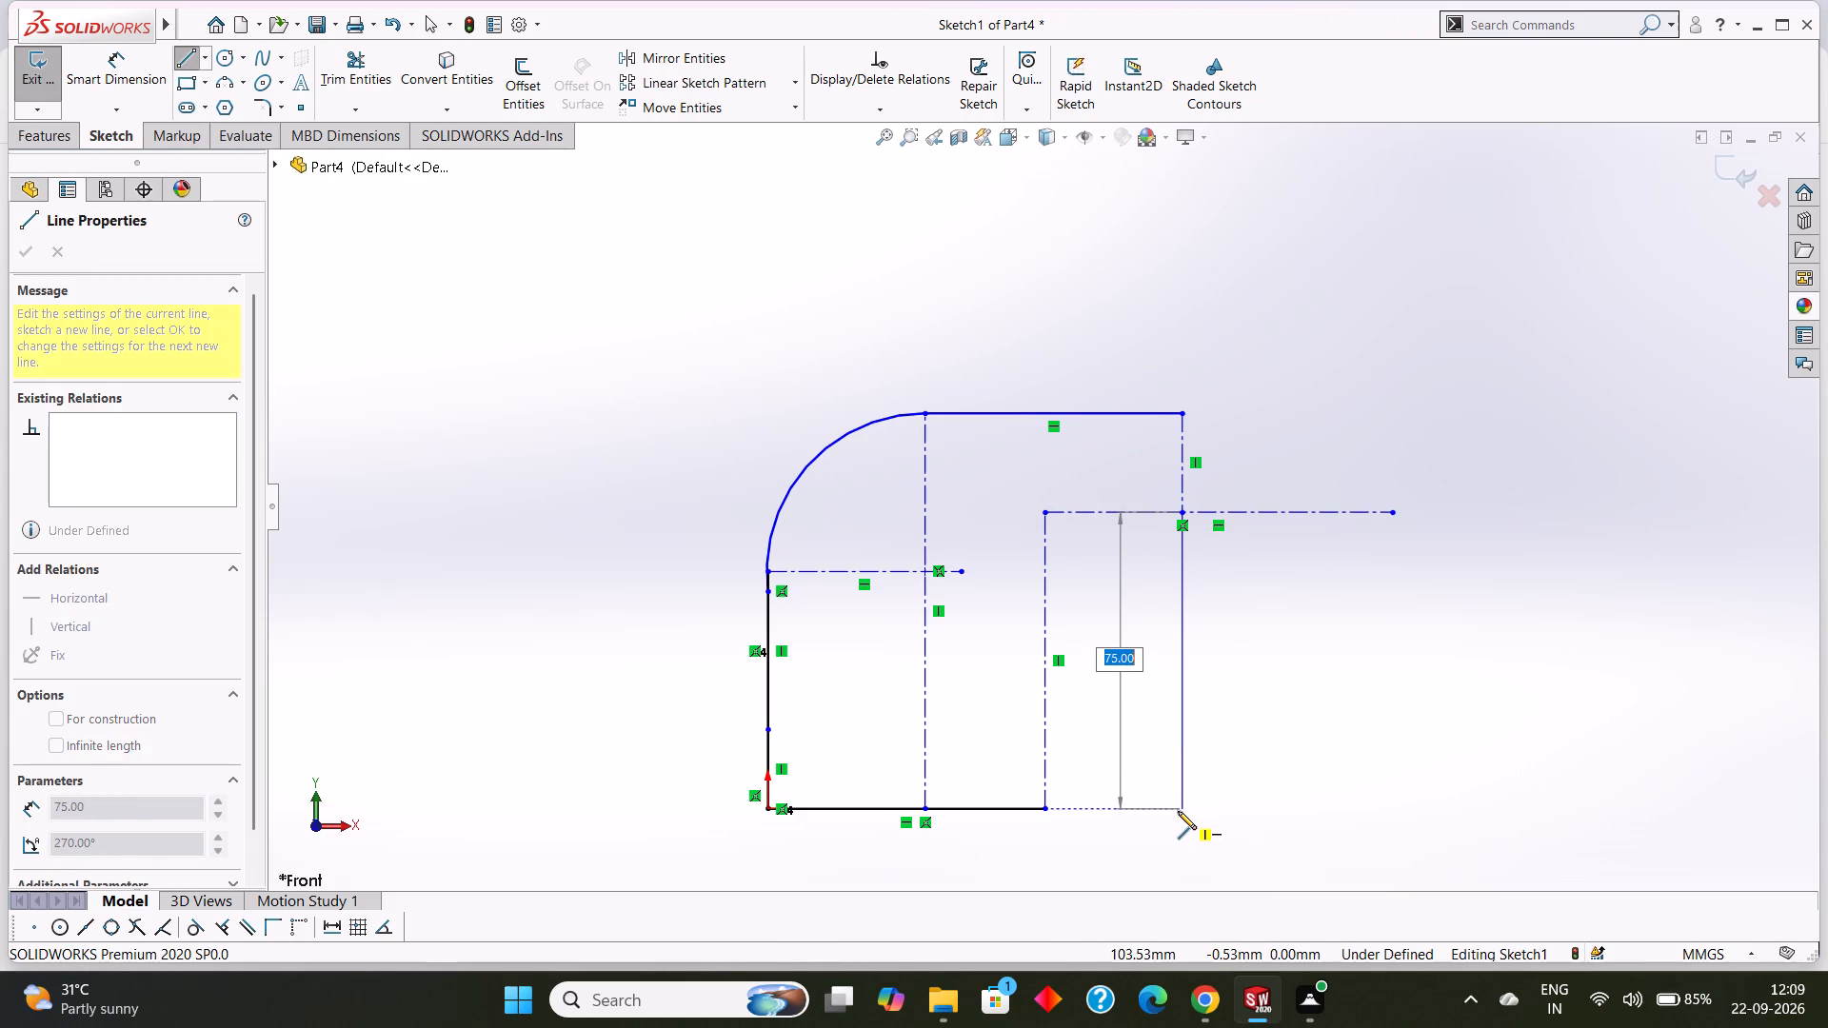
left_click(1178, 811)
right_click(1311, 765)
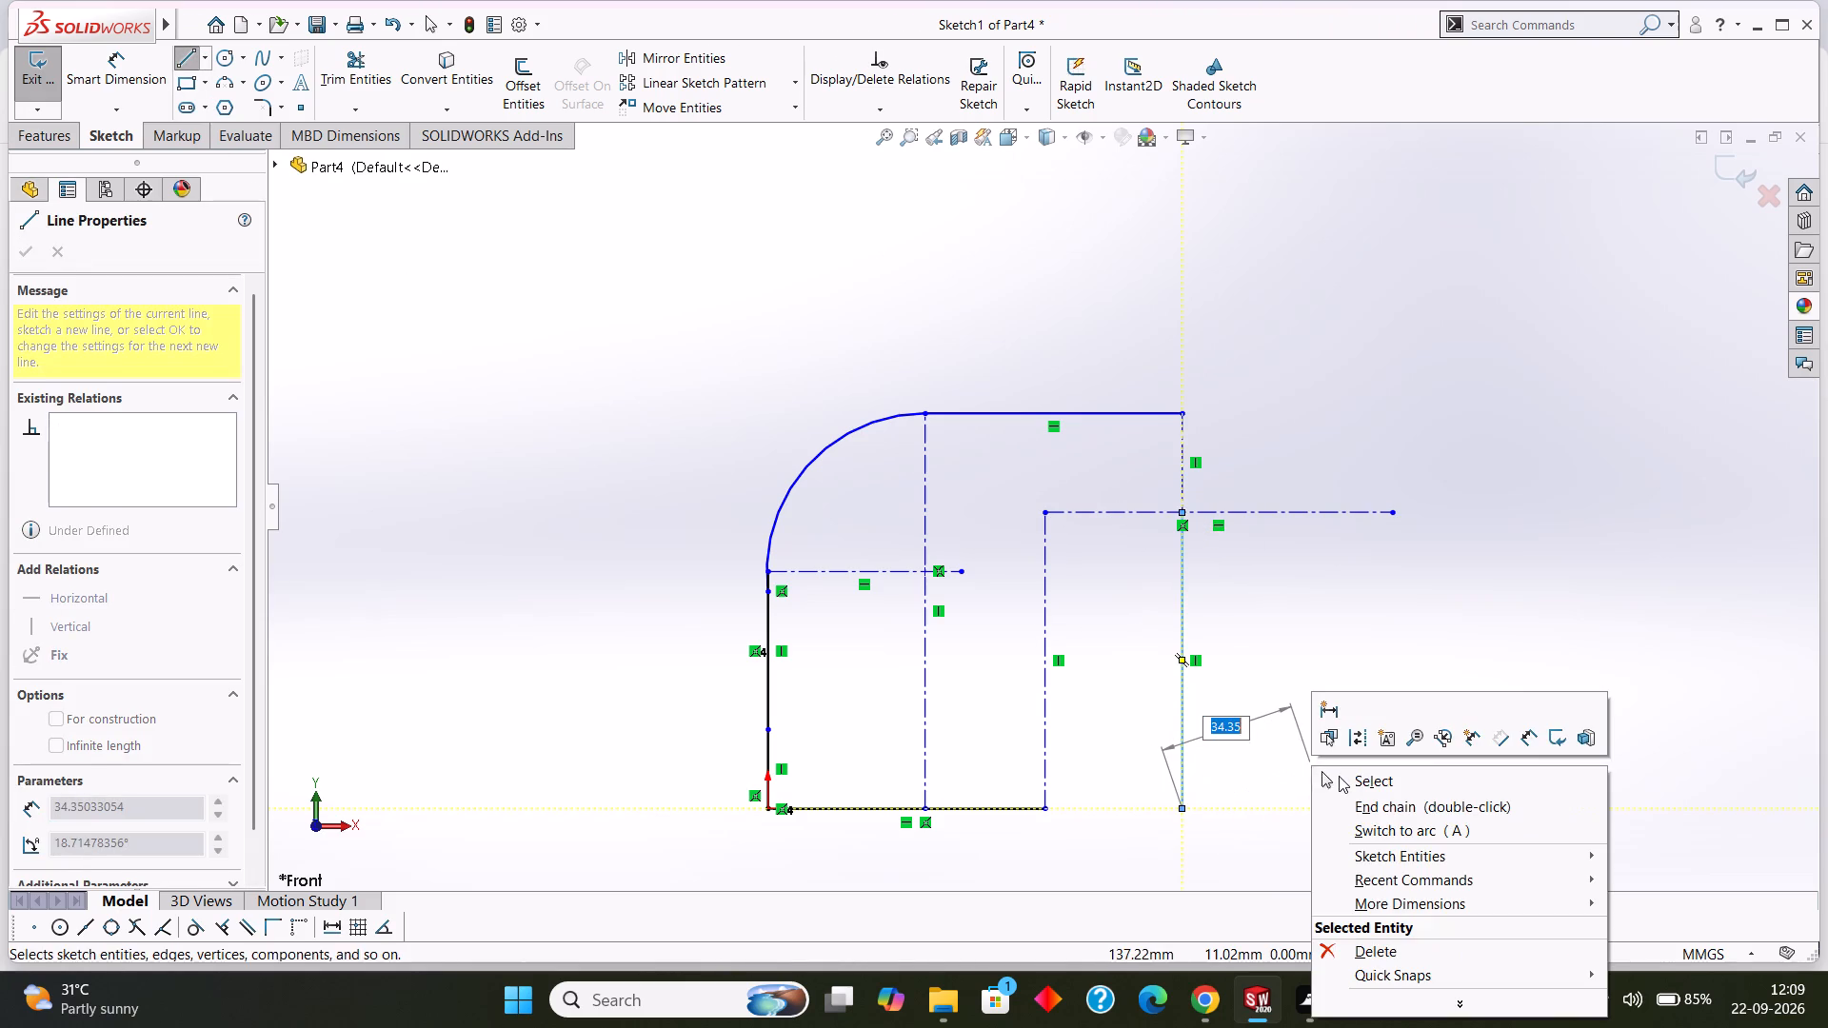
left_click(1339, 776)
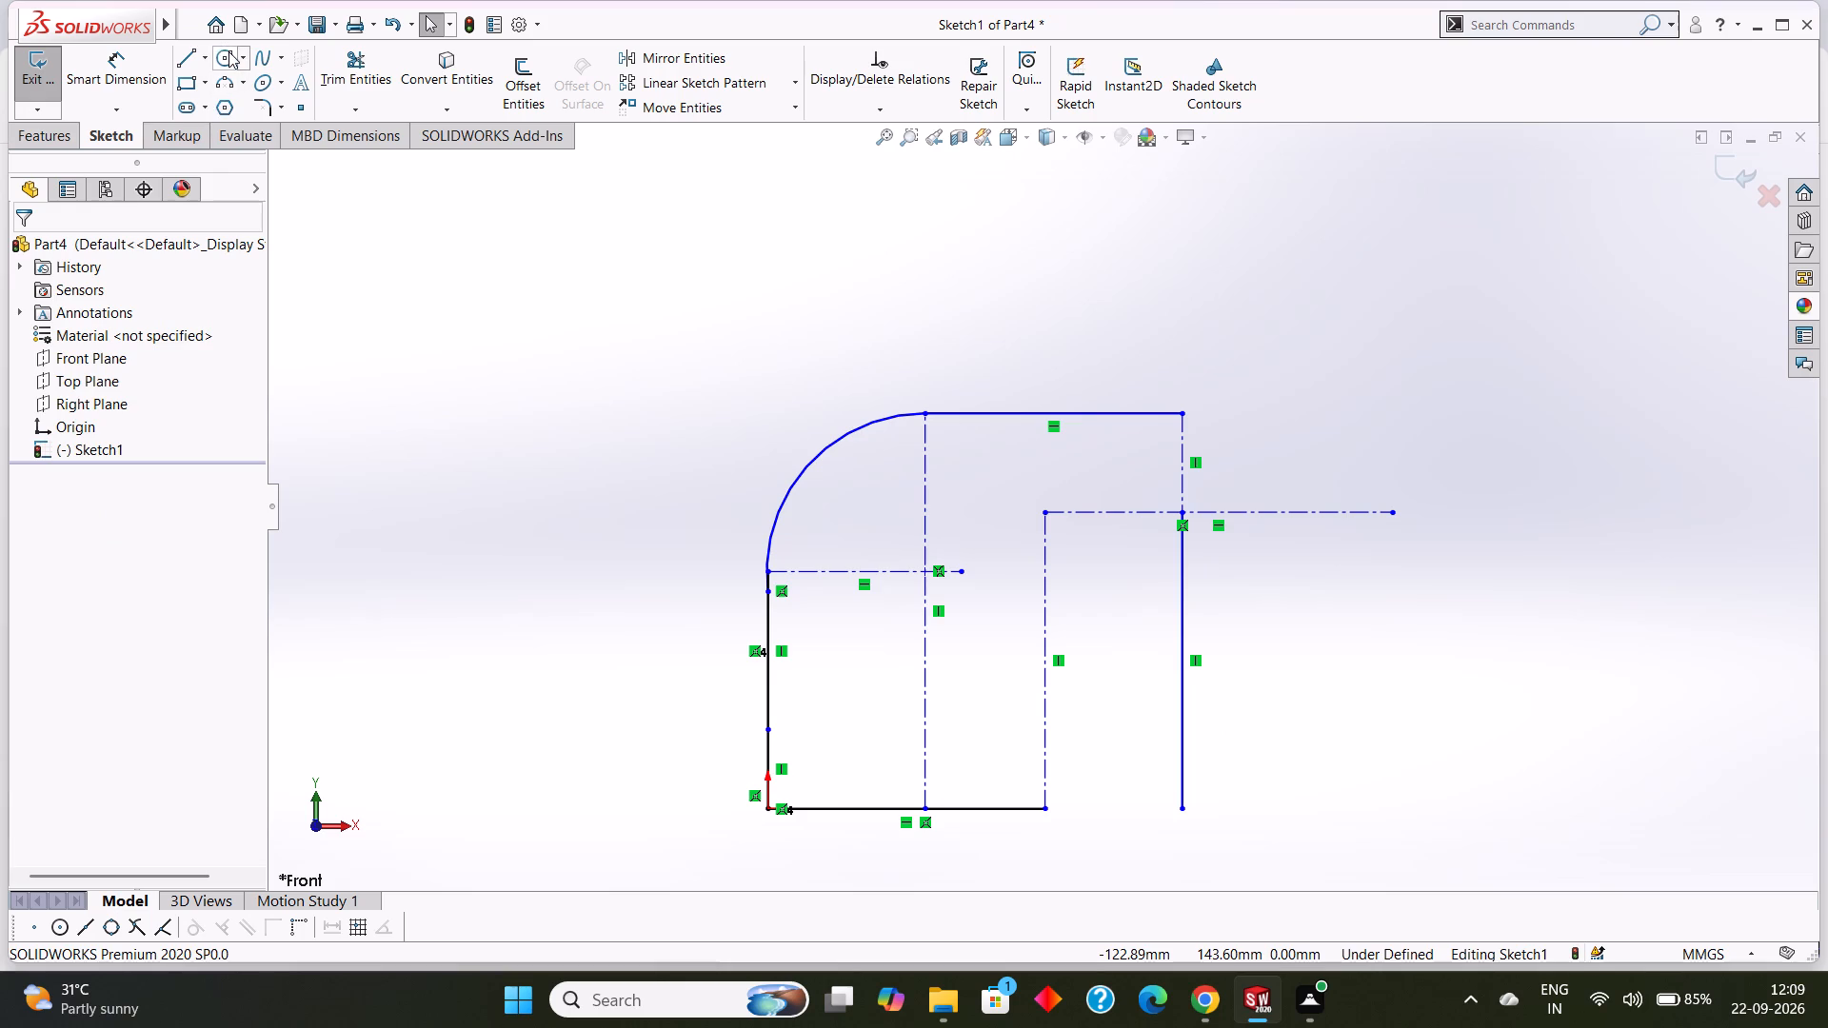
Draw a circle of radius 25 mm centered on the lower end of the short centerline below the top line's free end.
left_click(228, 51)
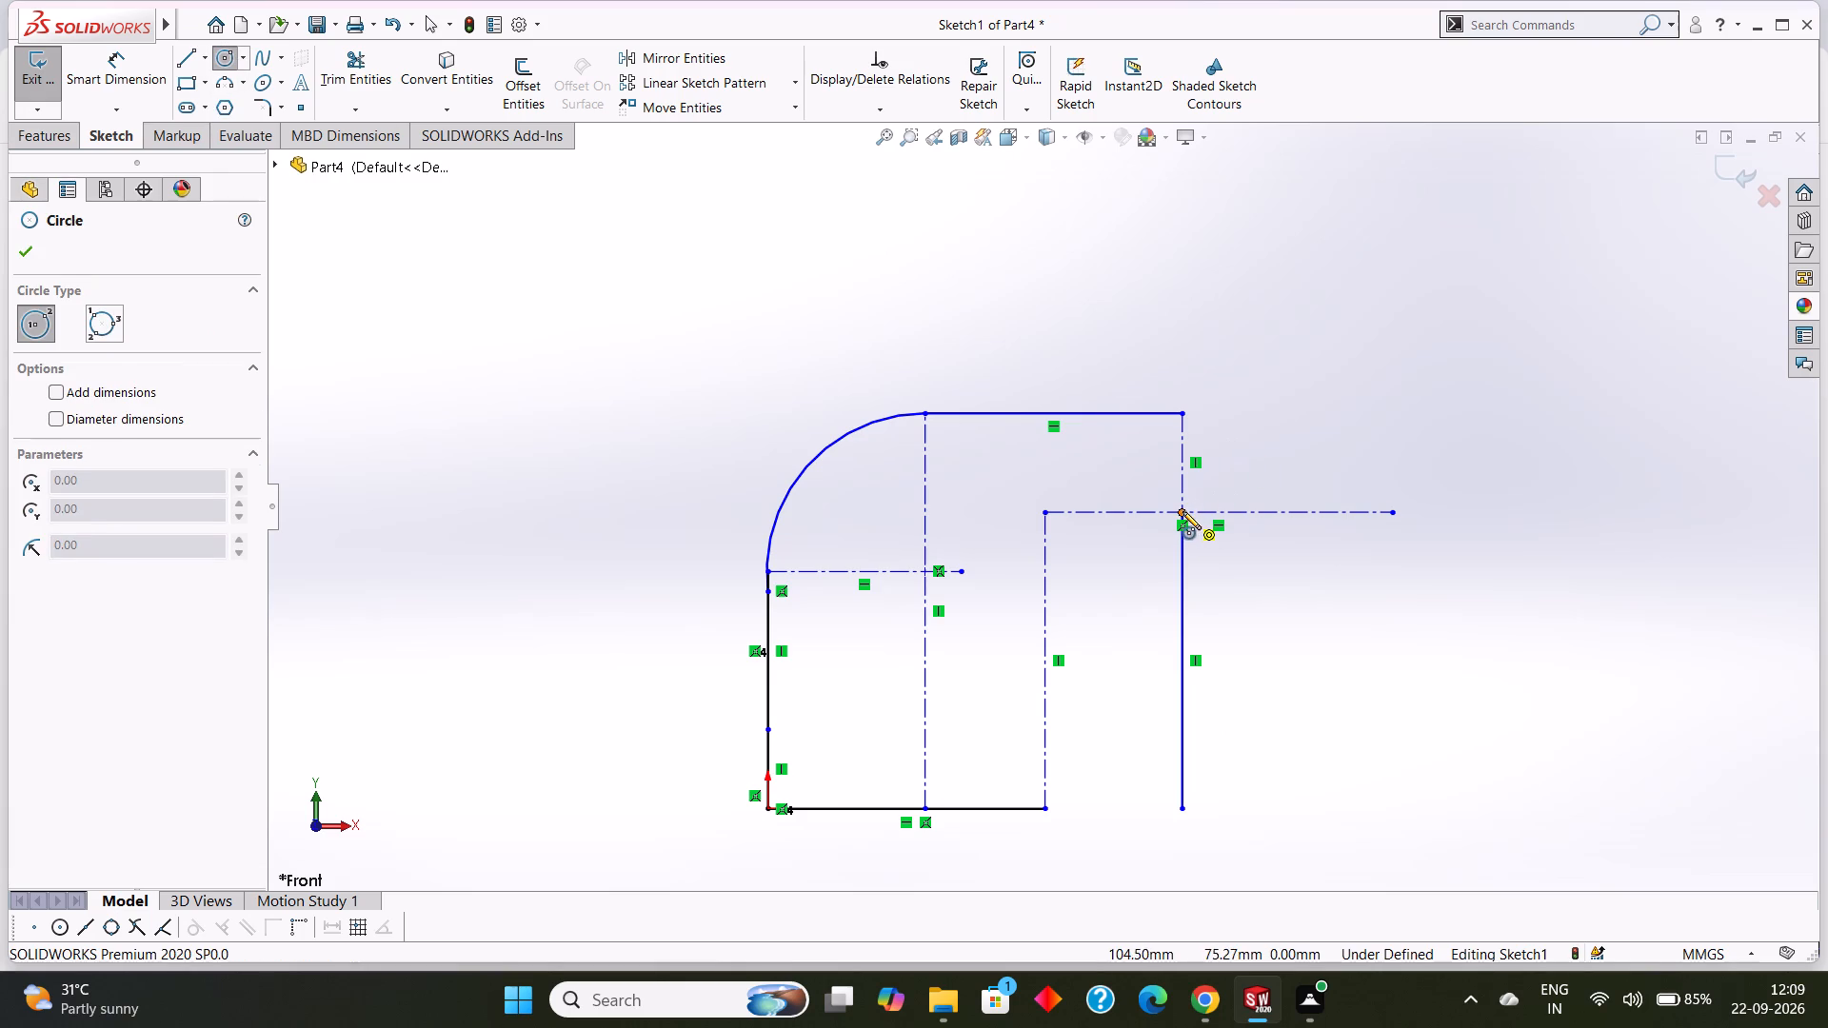
left_click(1182, 511)
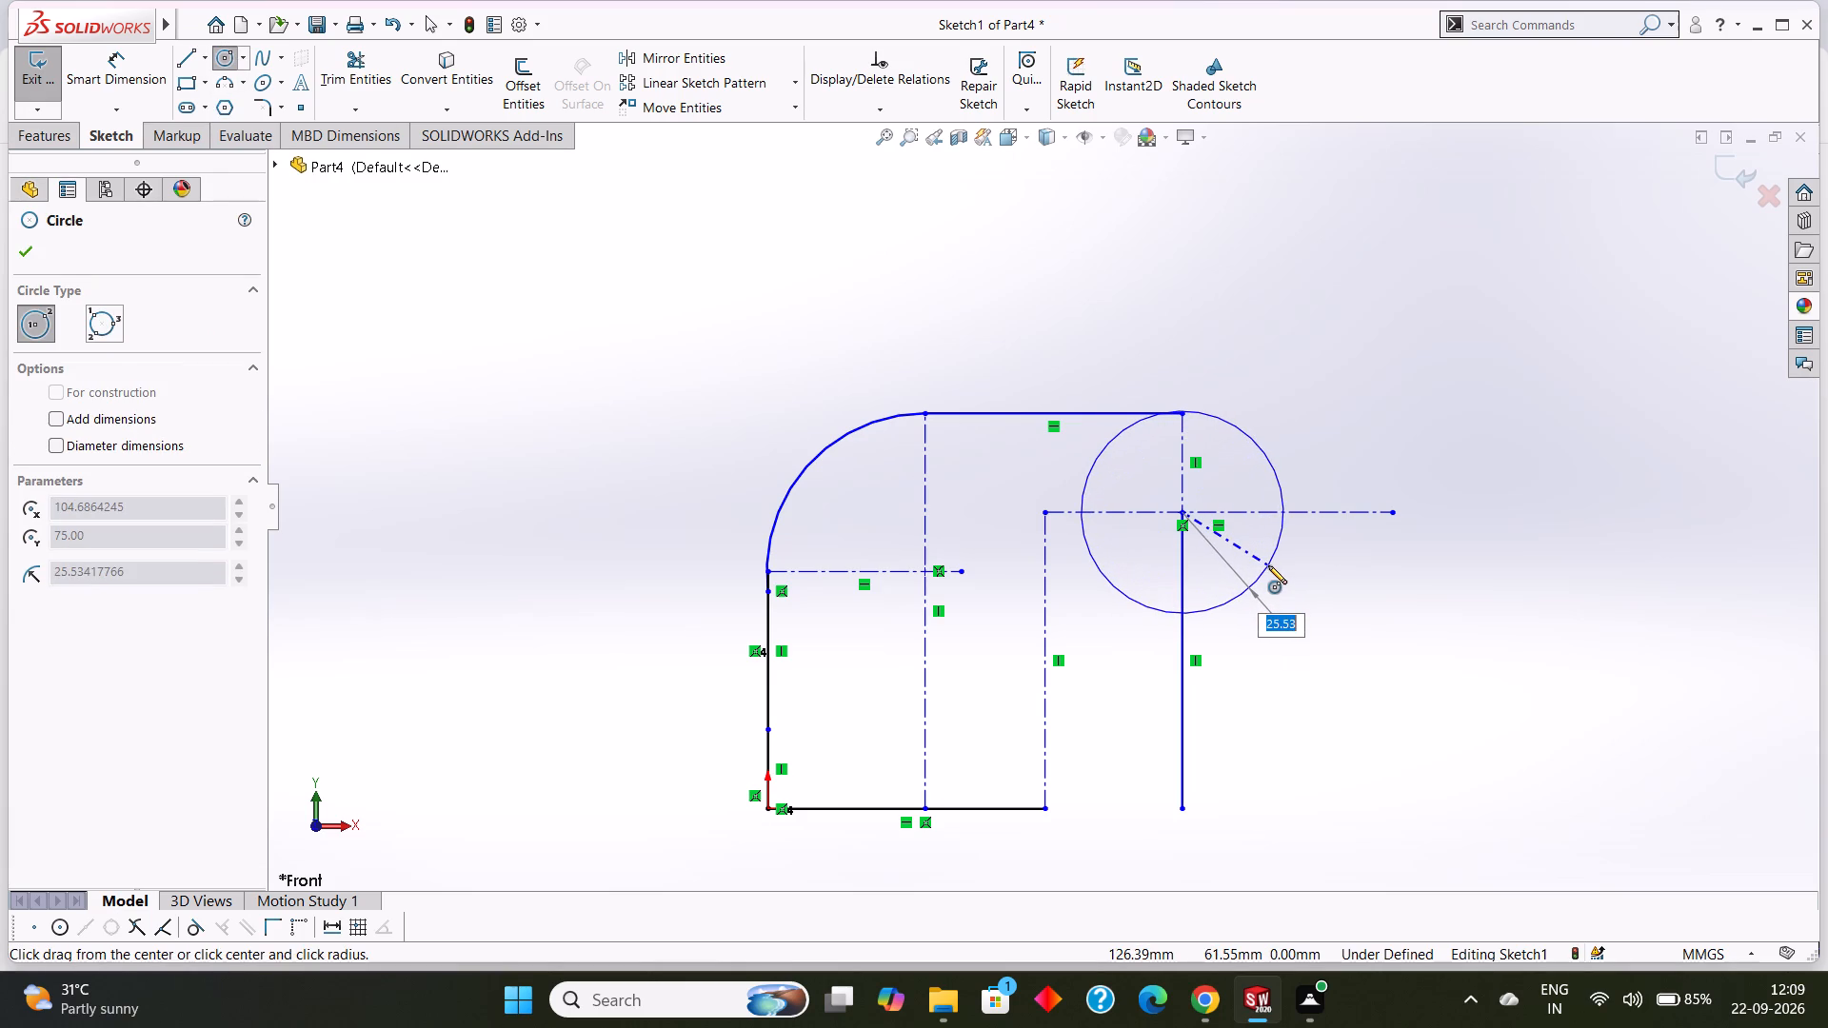
type("25")
key("Return")
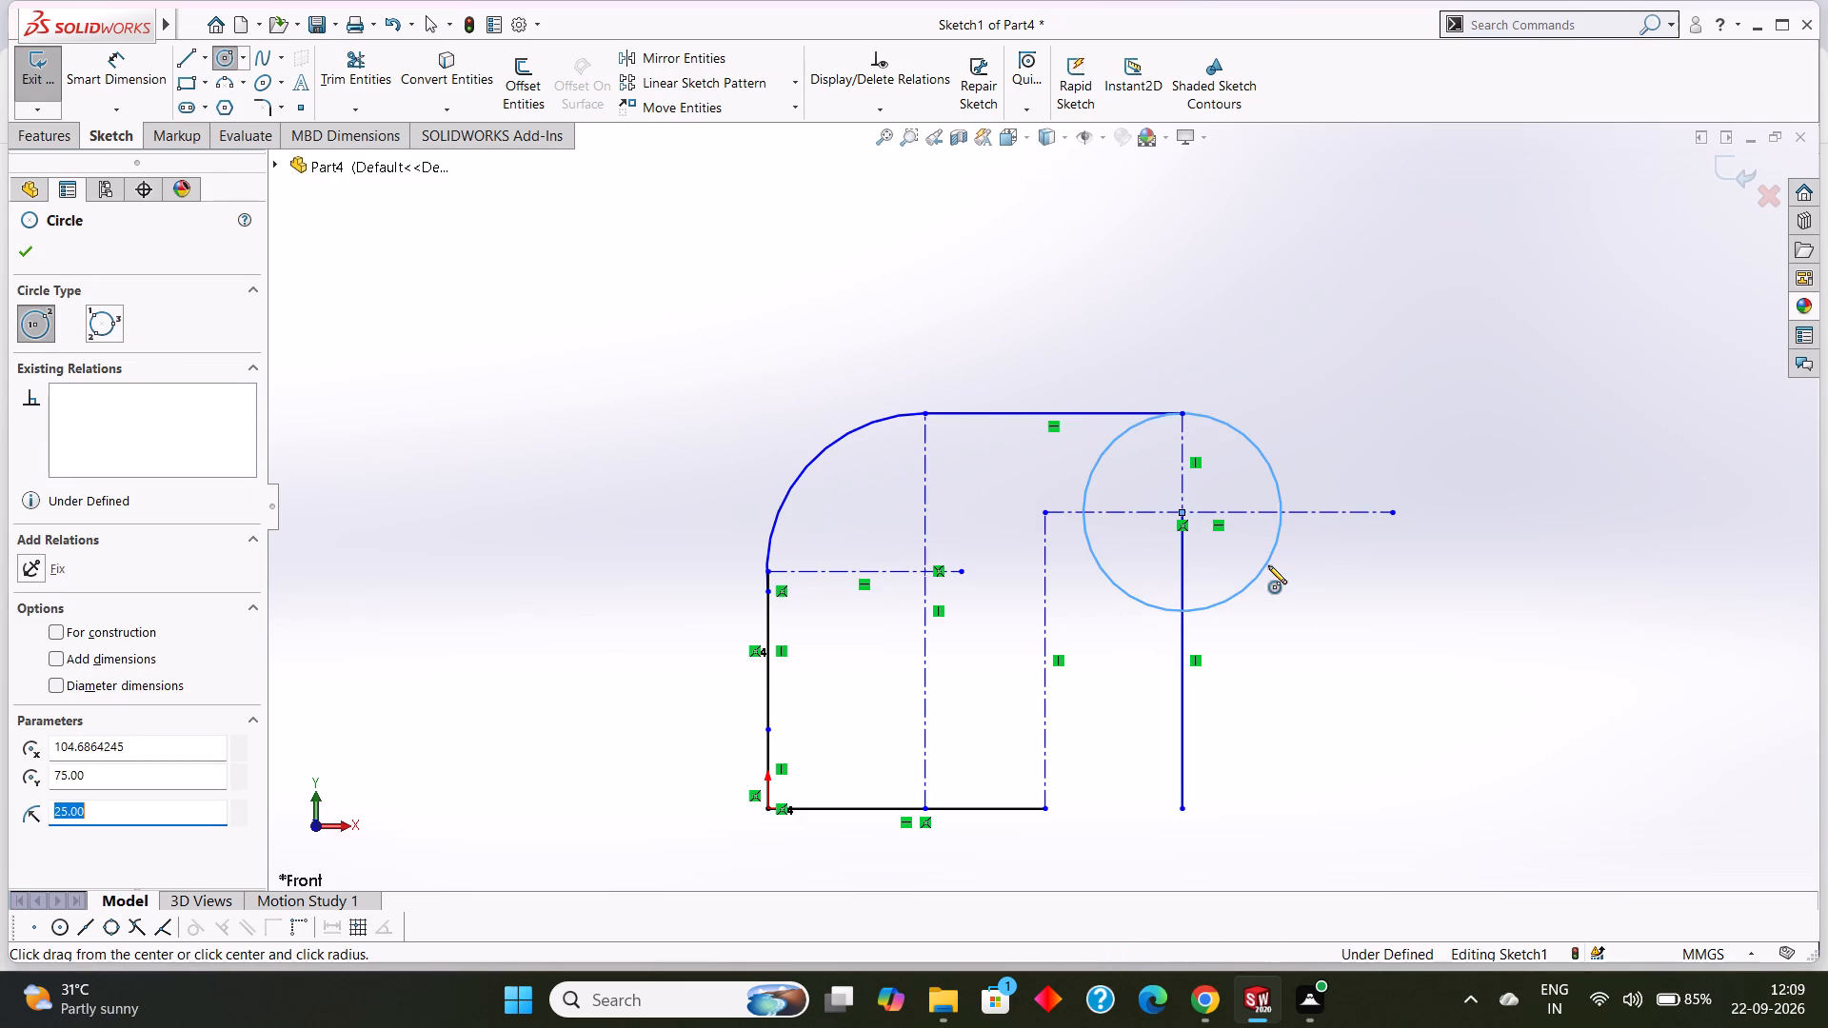
left_click(30, 260)
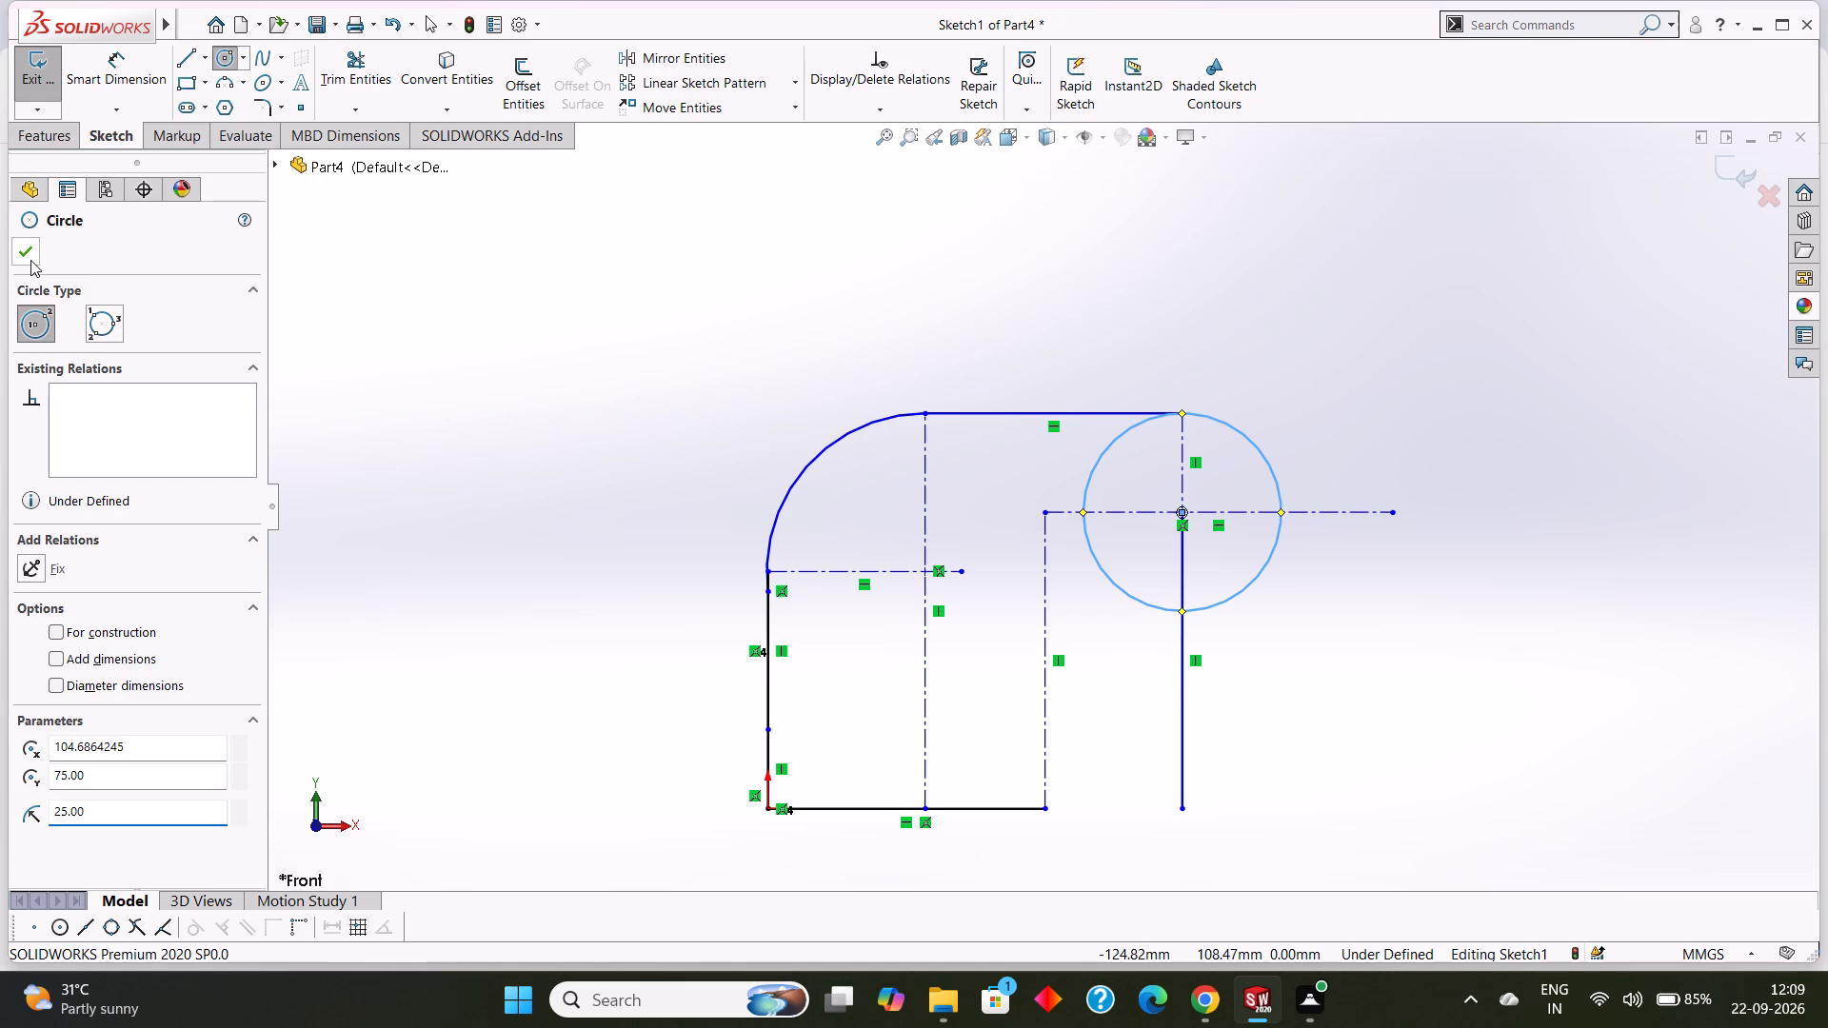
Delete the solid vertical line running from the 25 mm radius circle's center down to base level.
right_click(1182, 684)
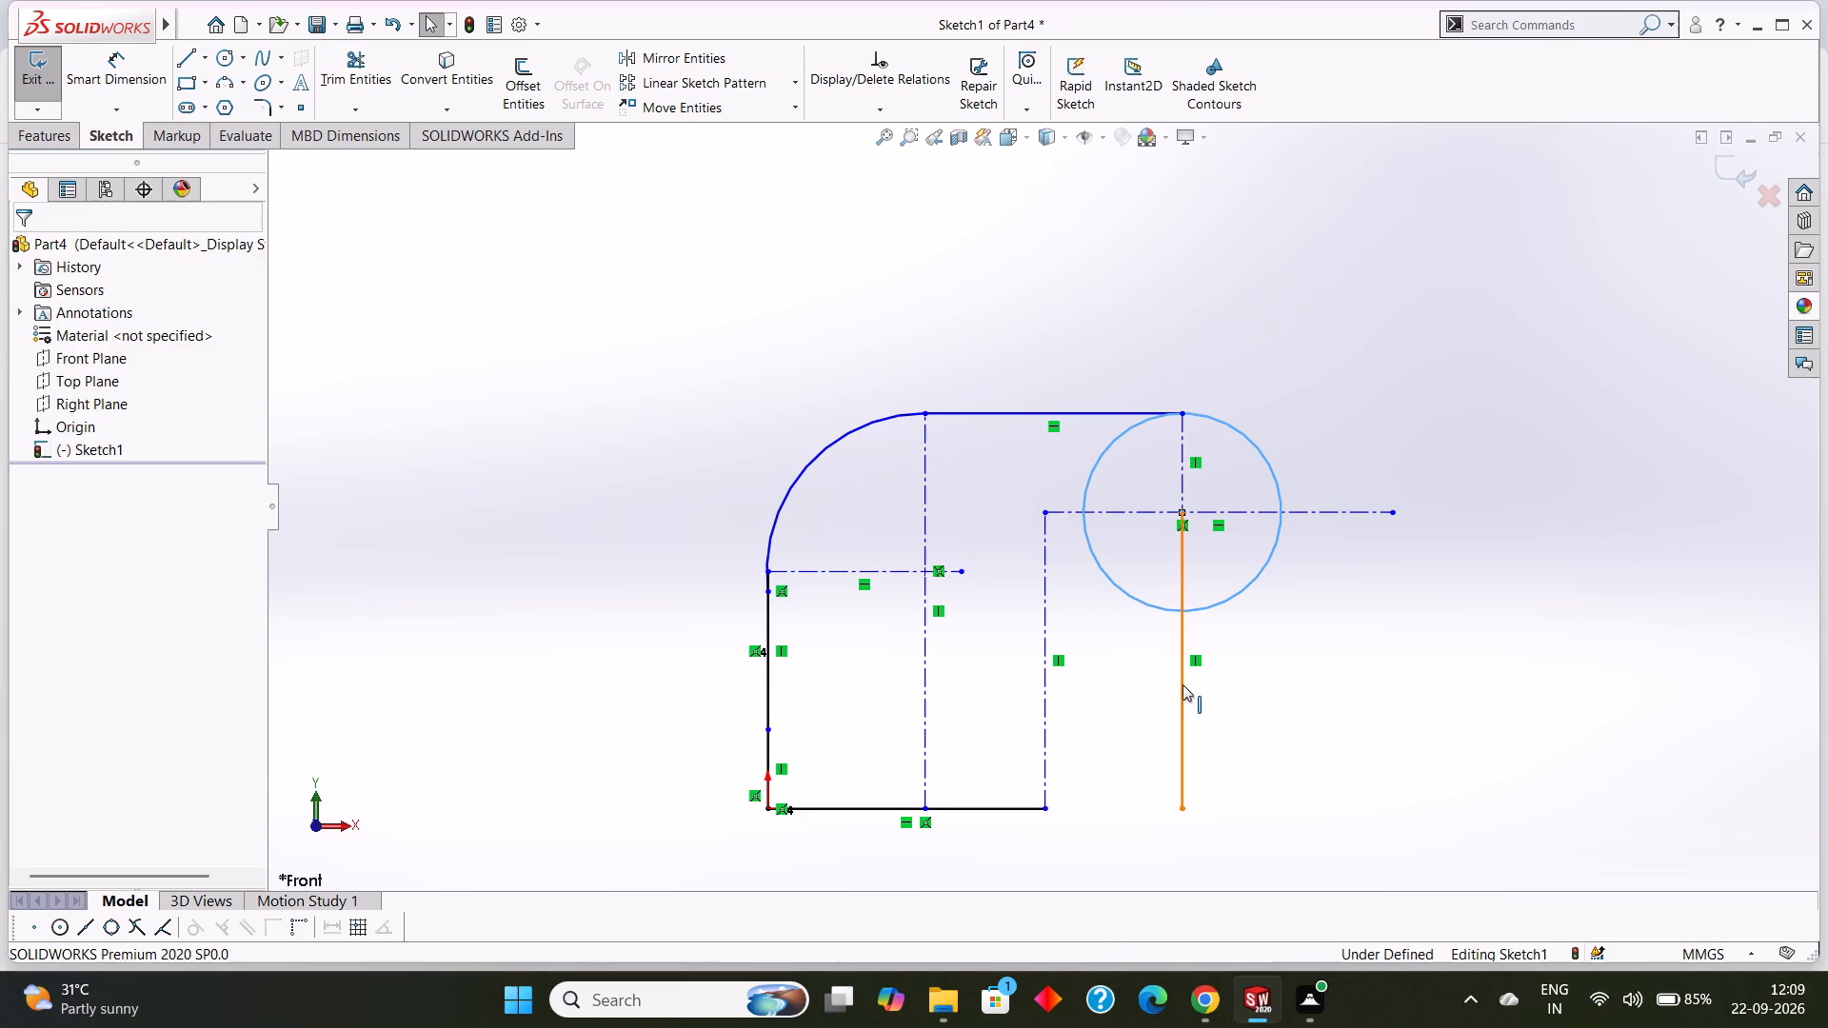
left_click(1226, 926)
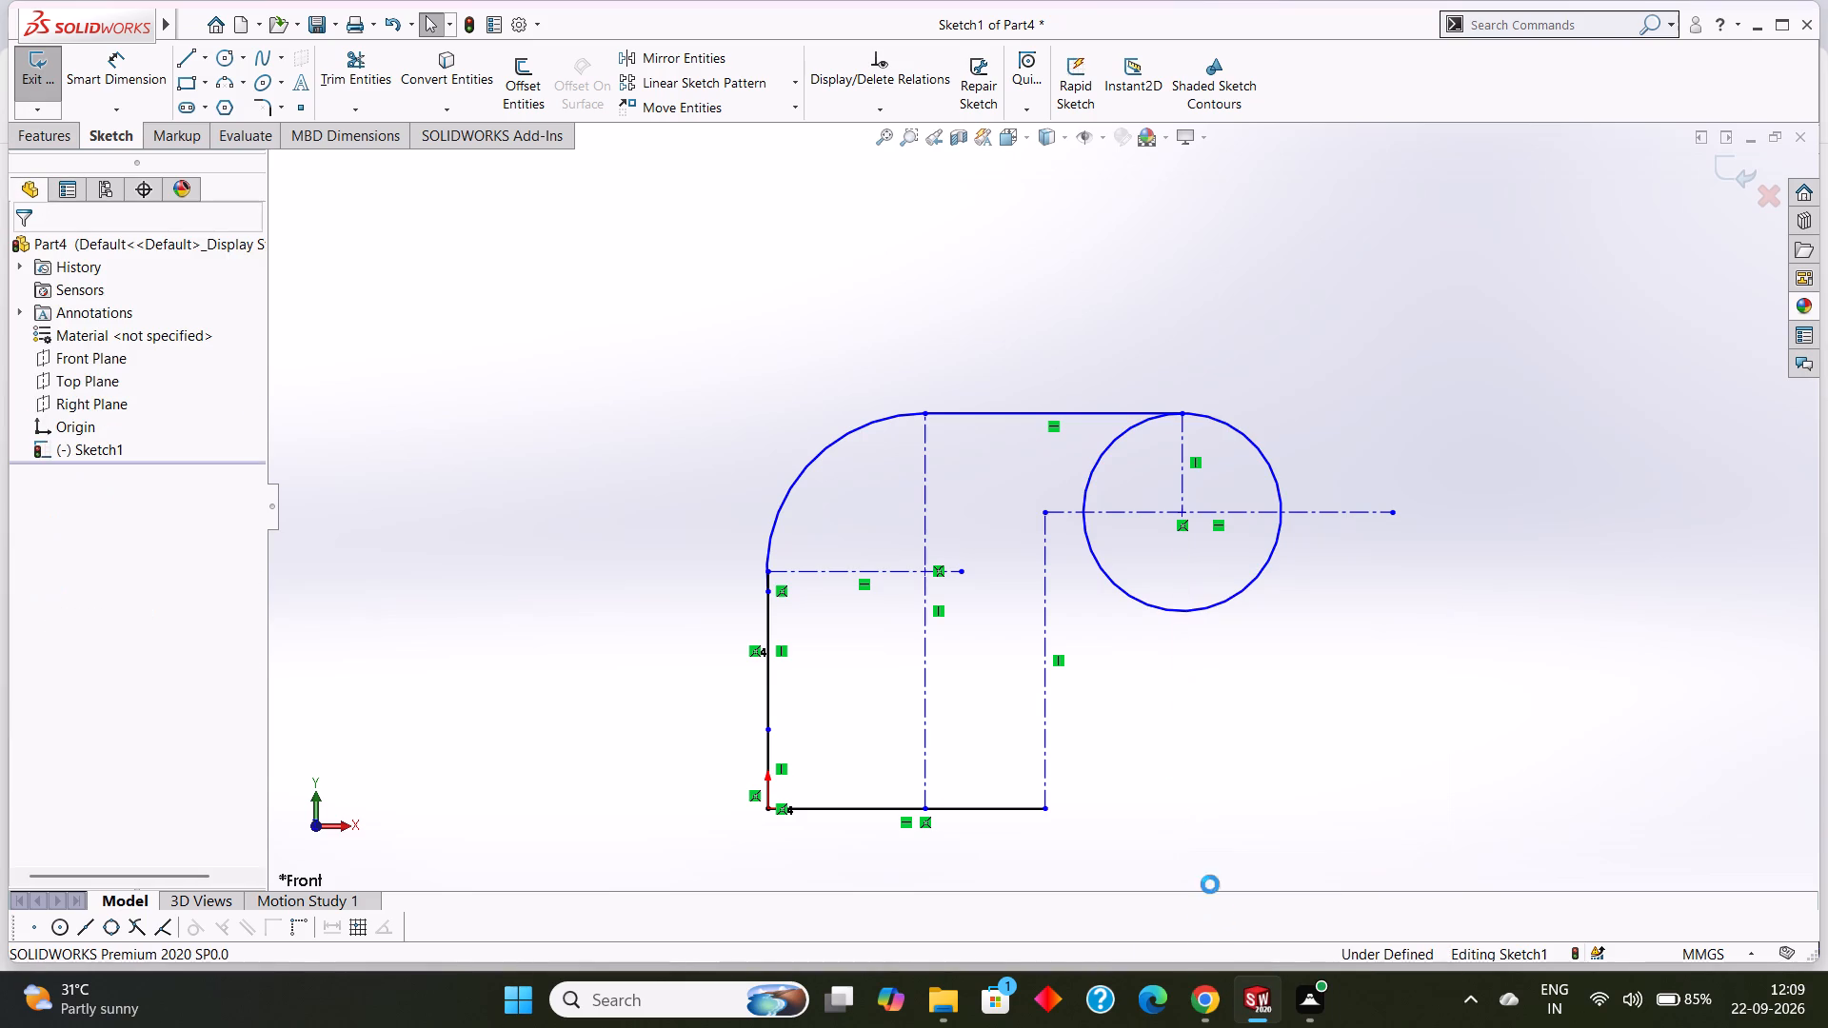
Draw a 75 mm vertical centerline from the 25 mm radius circle's center down to the base line's level.
left_click(202, 58)
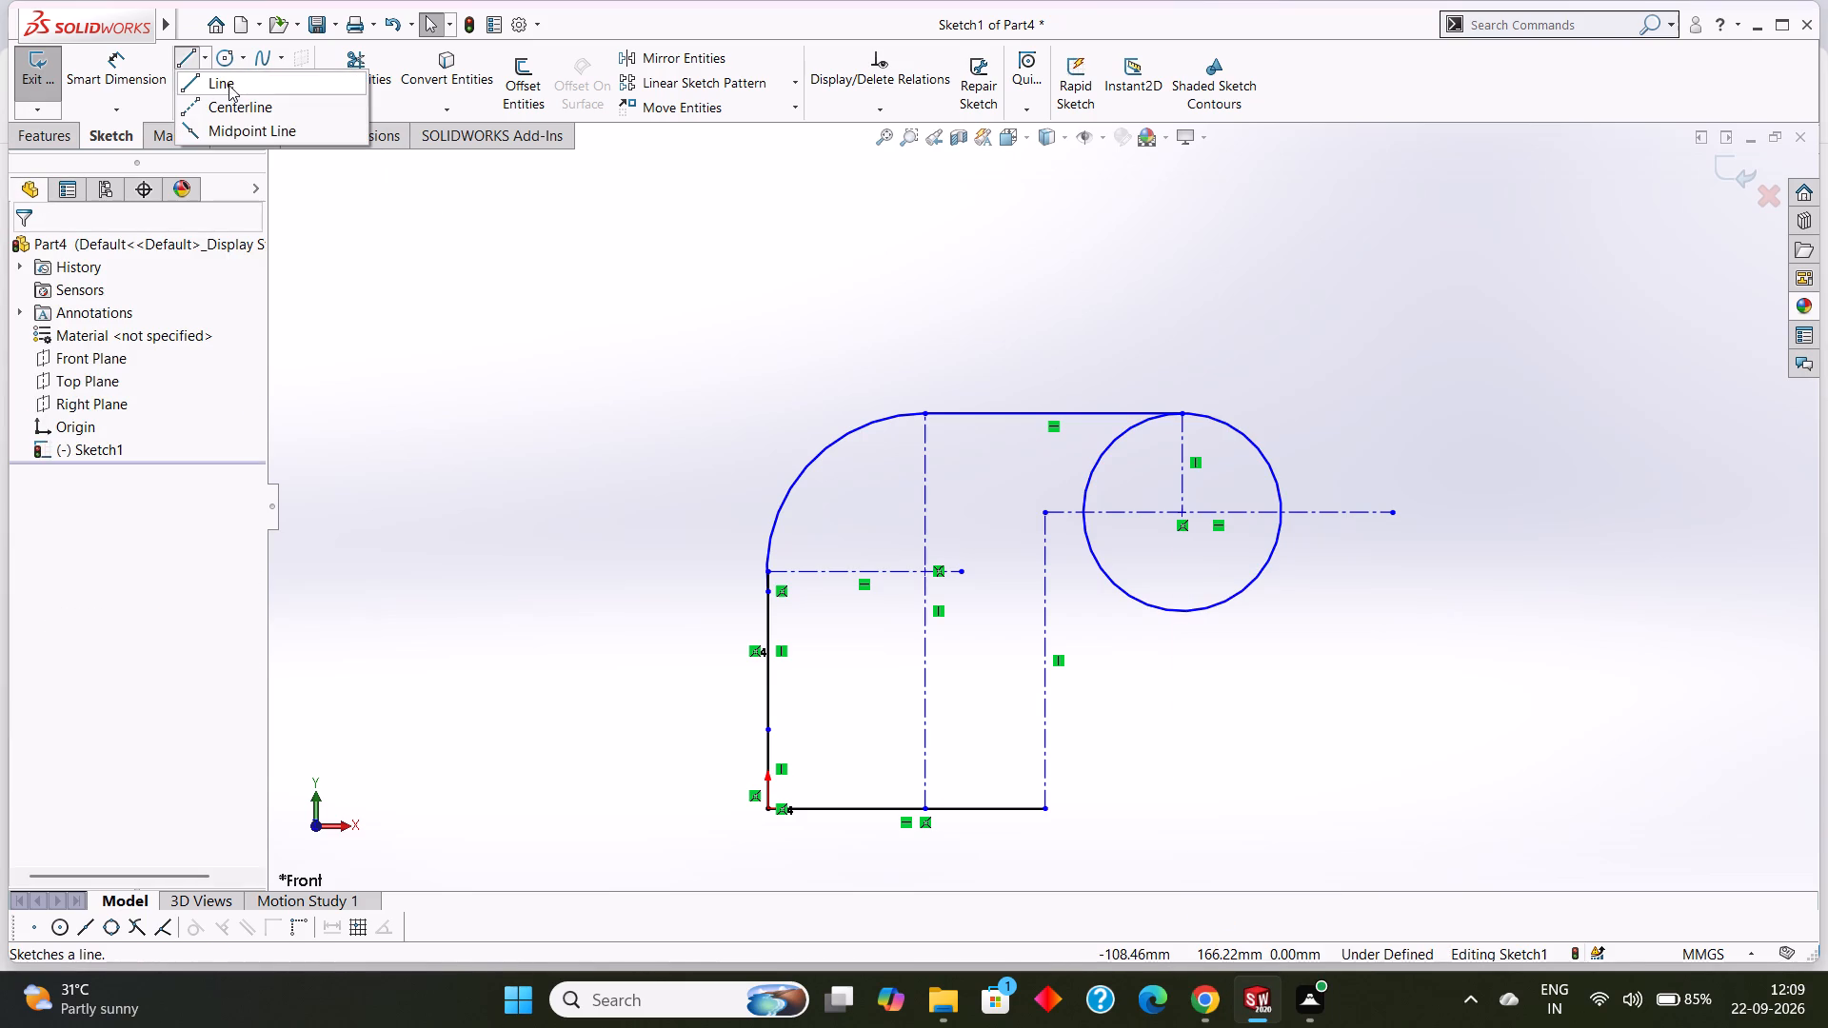
left_click(242, 113)
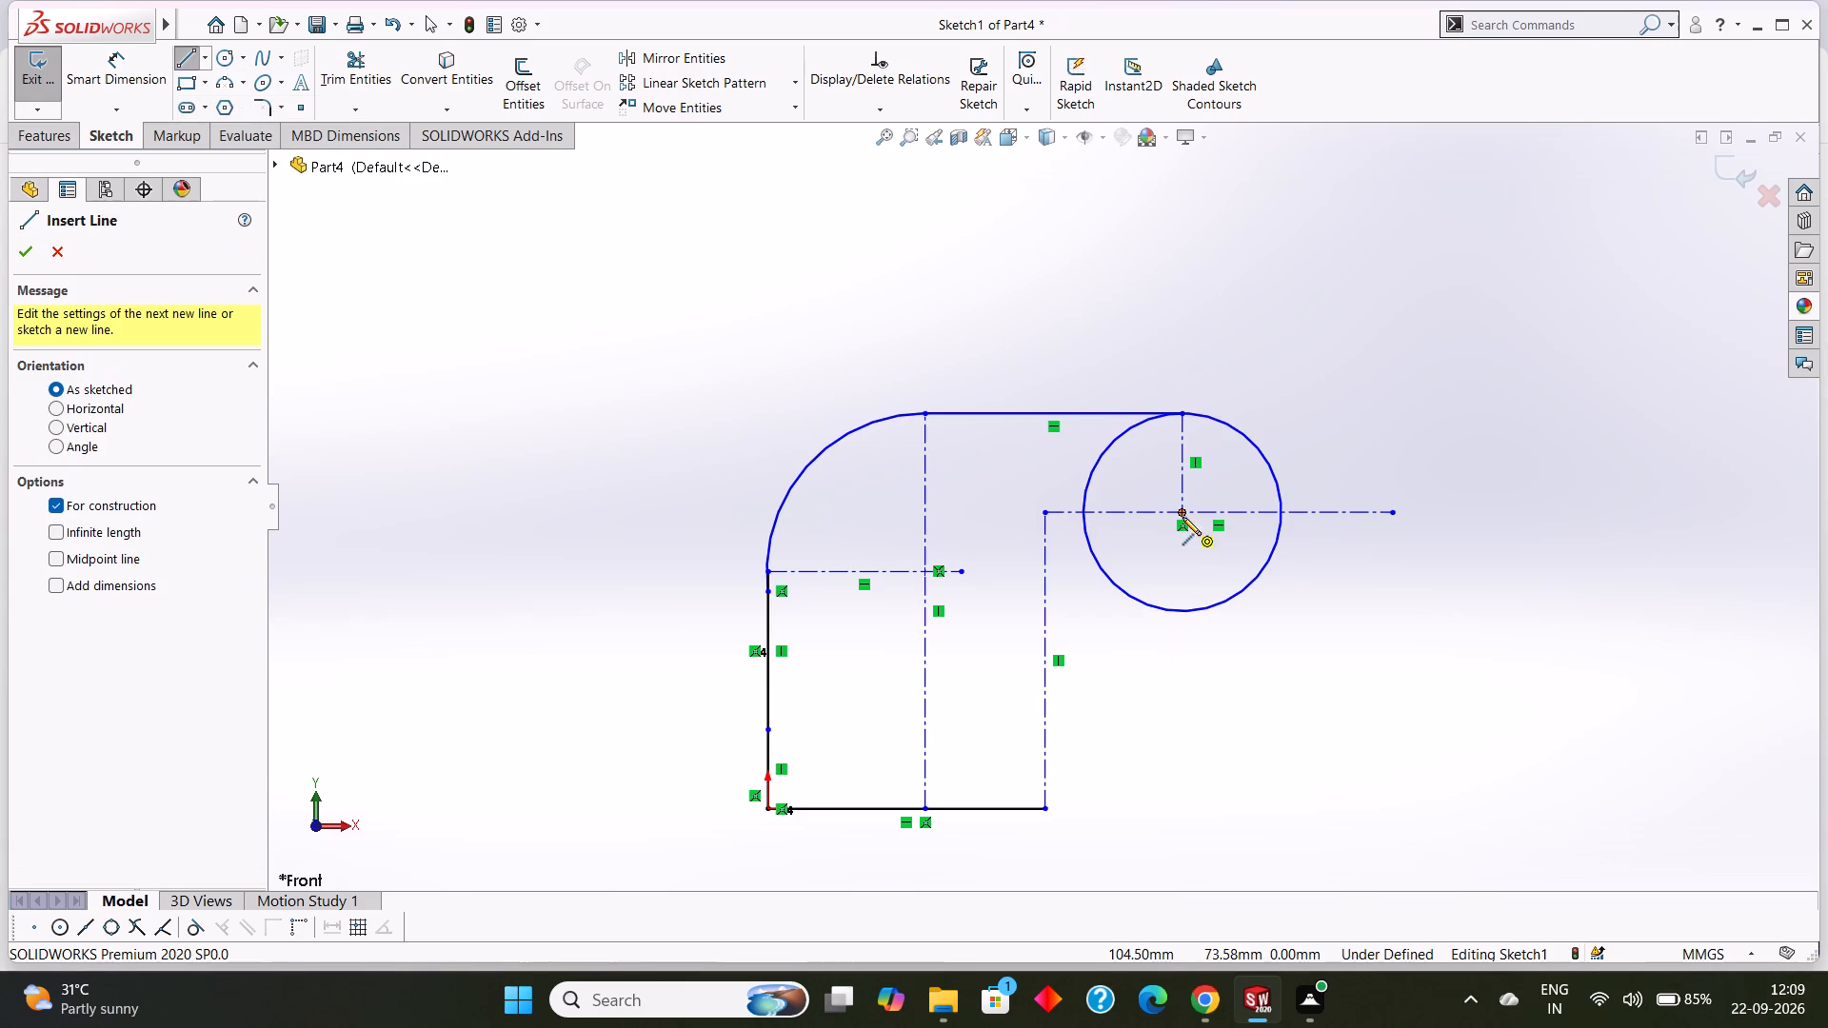
left_click(1183, 514)
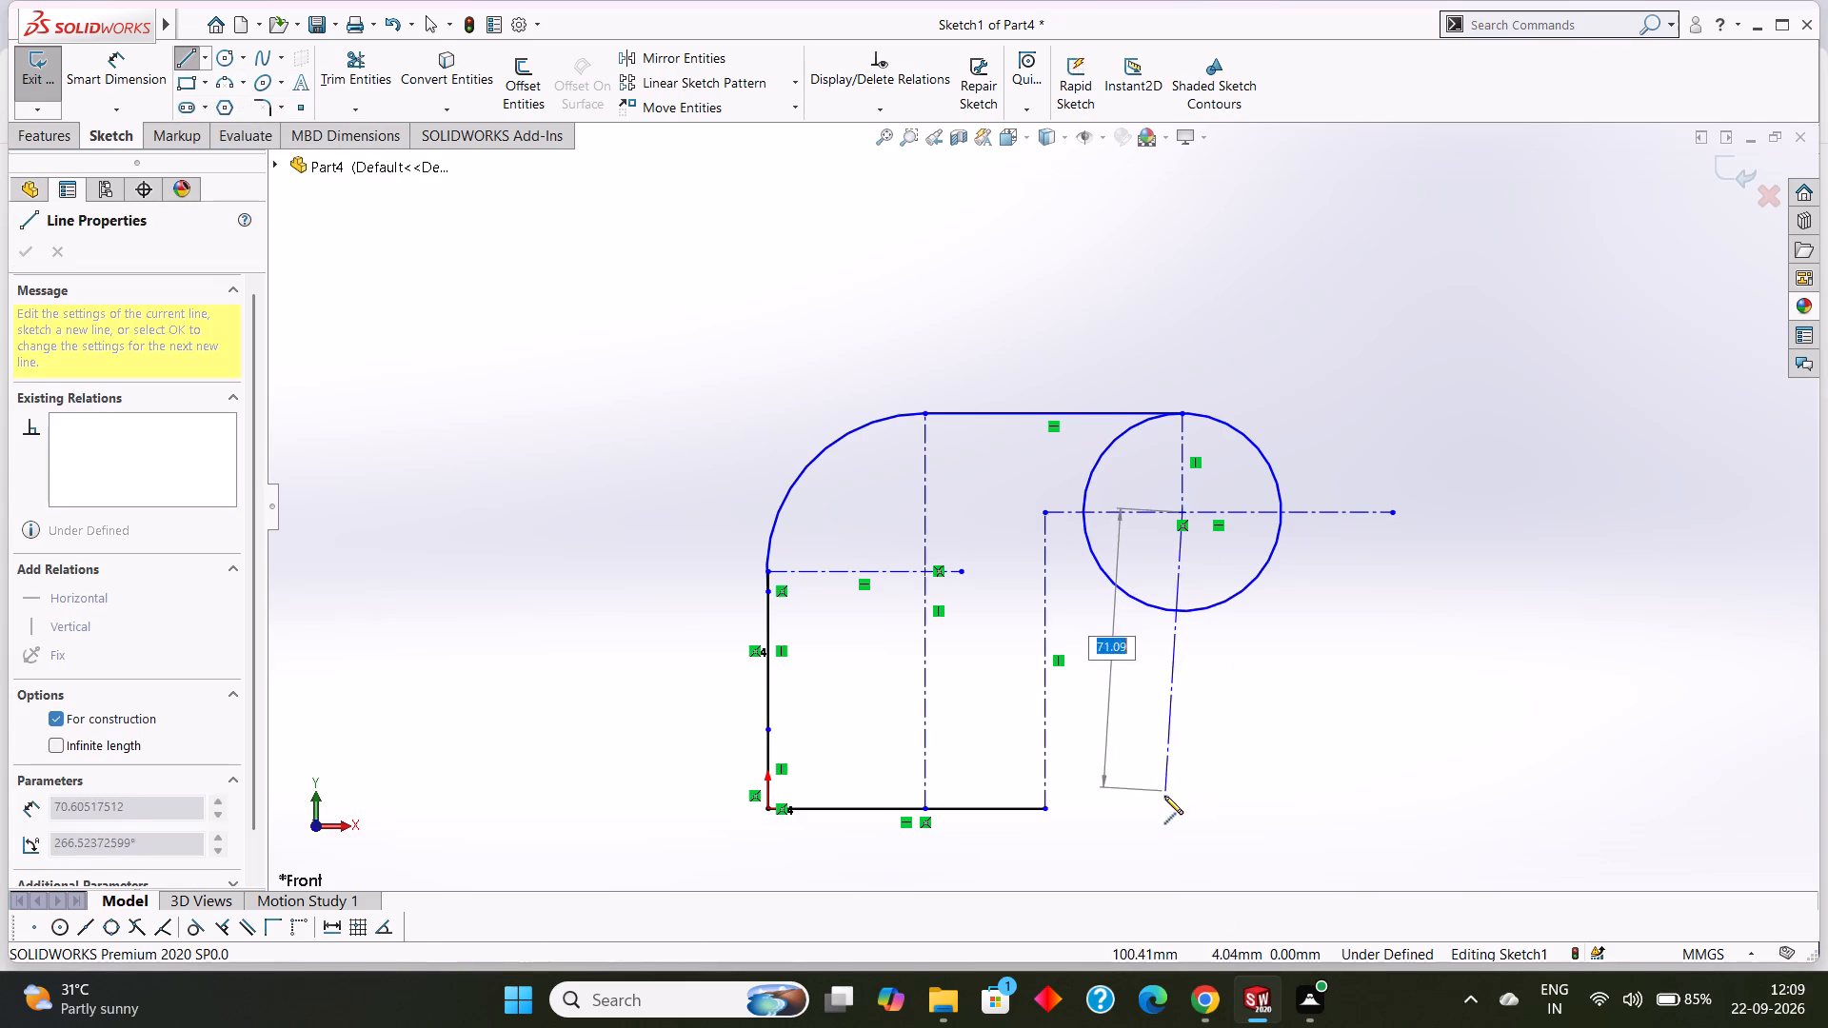
left_click(1184, 812)
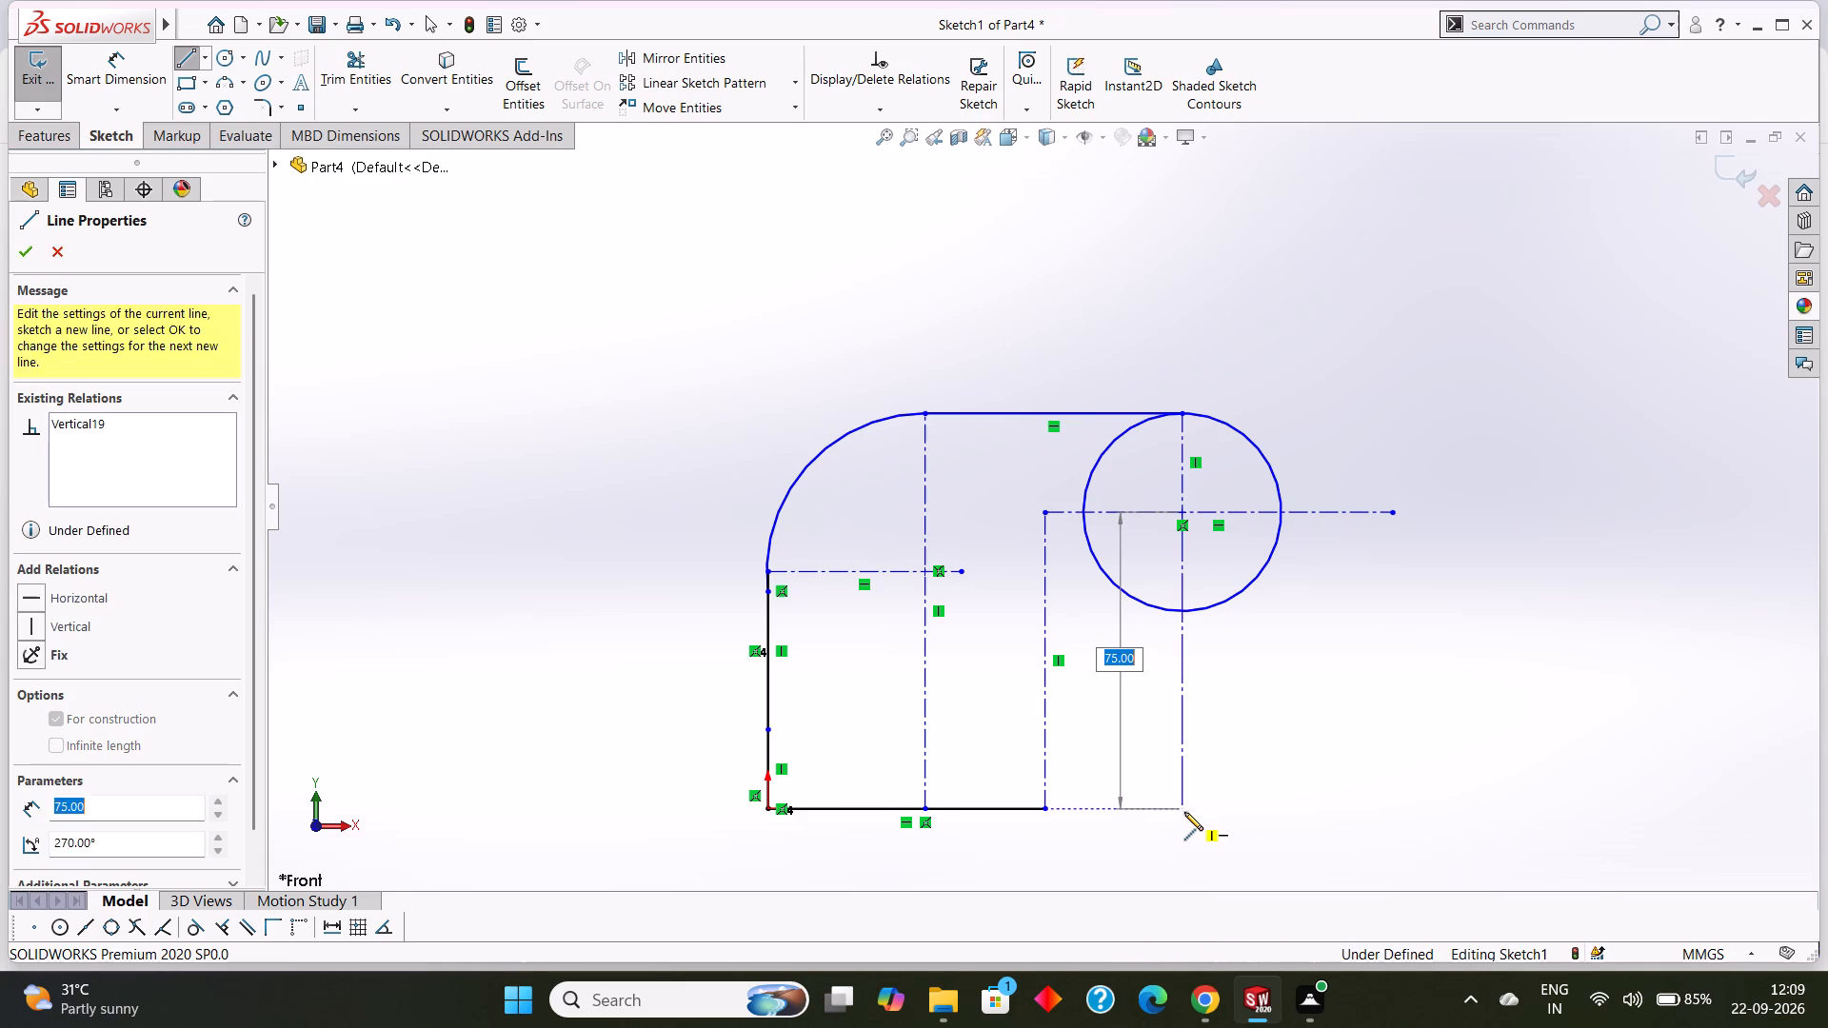
right_click(1257, 817)
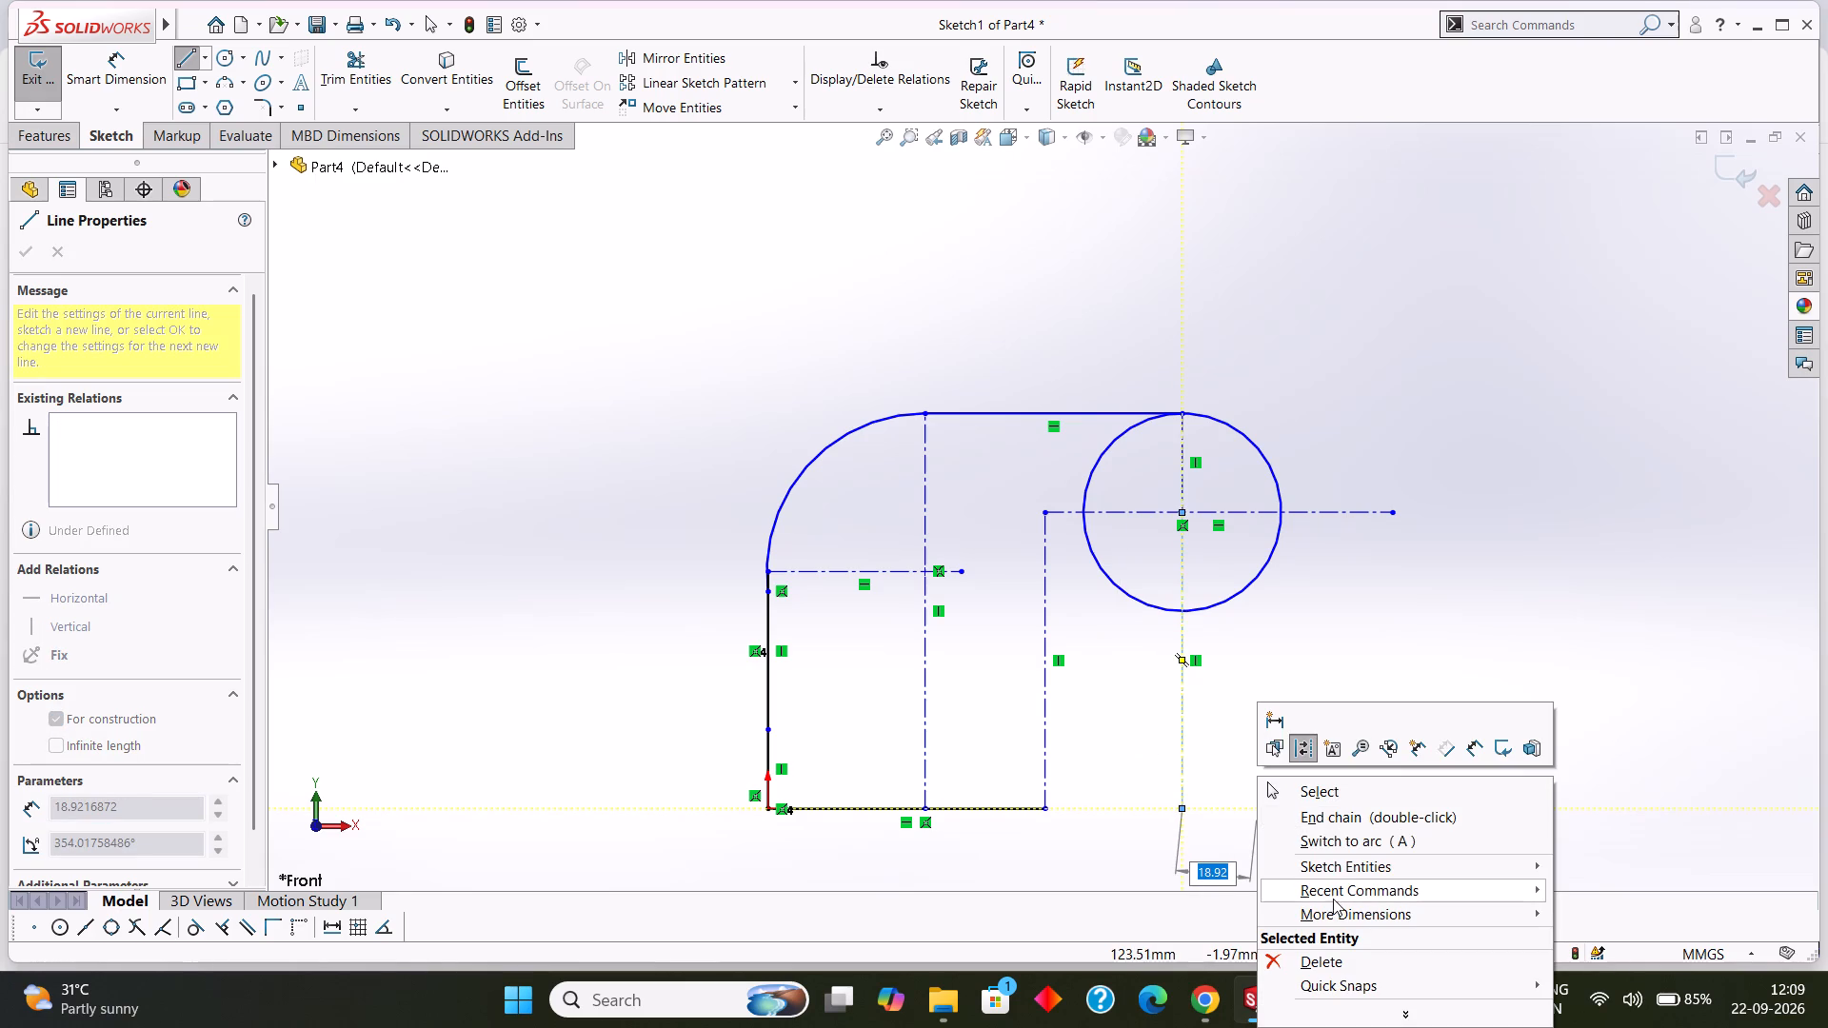
left_click(1326, 793)
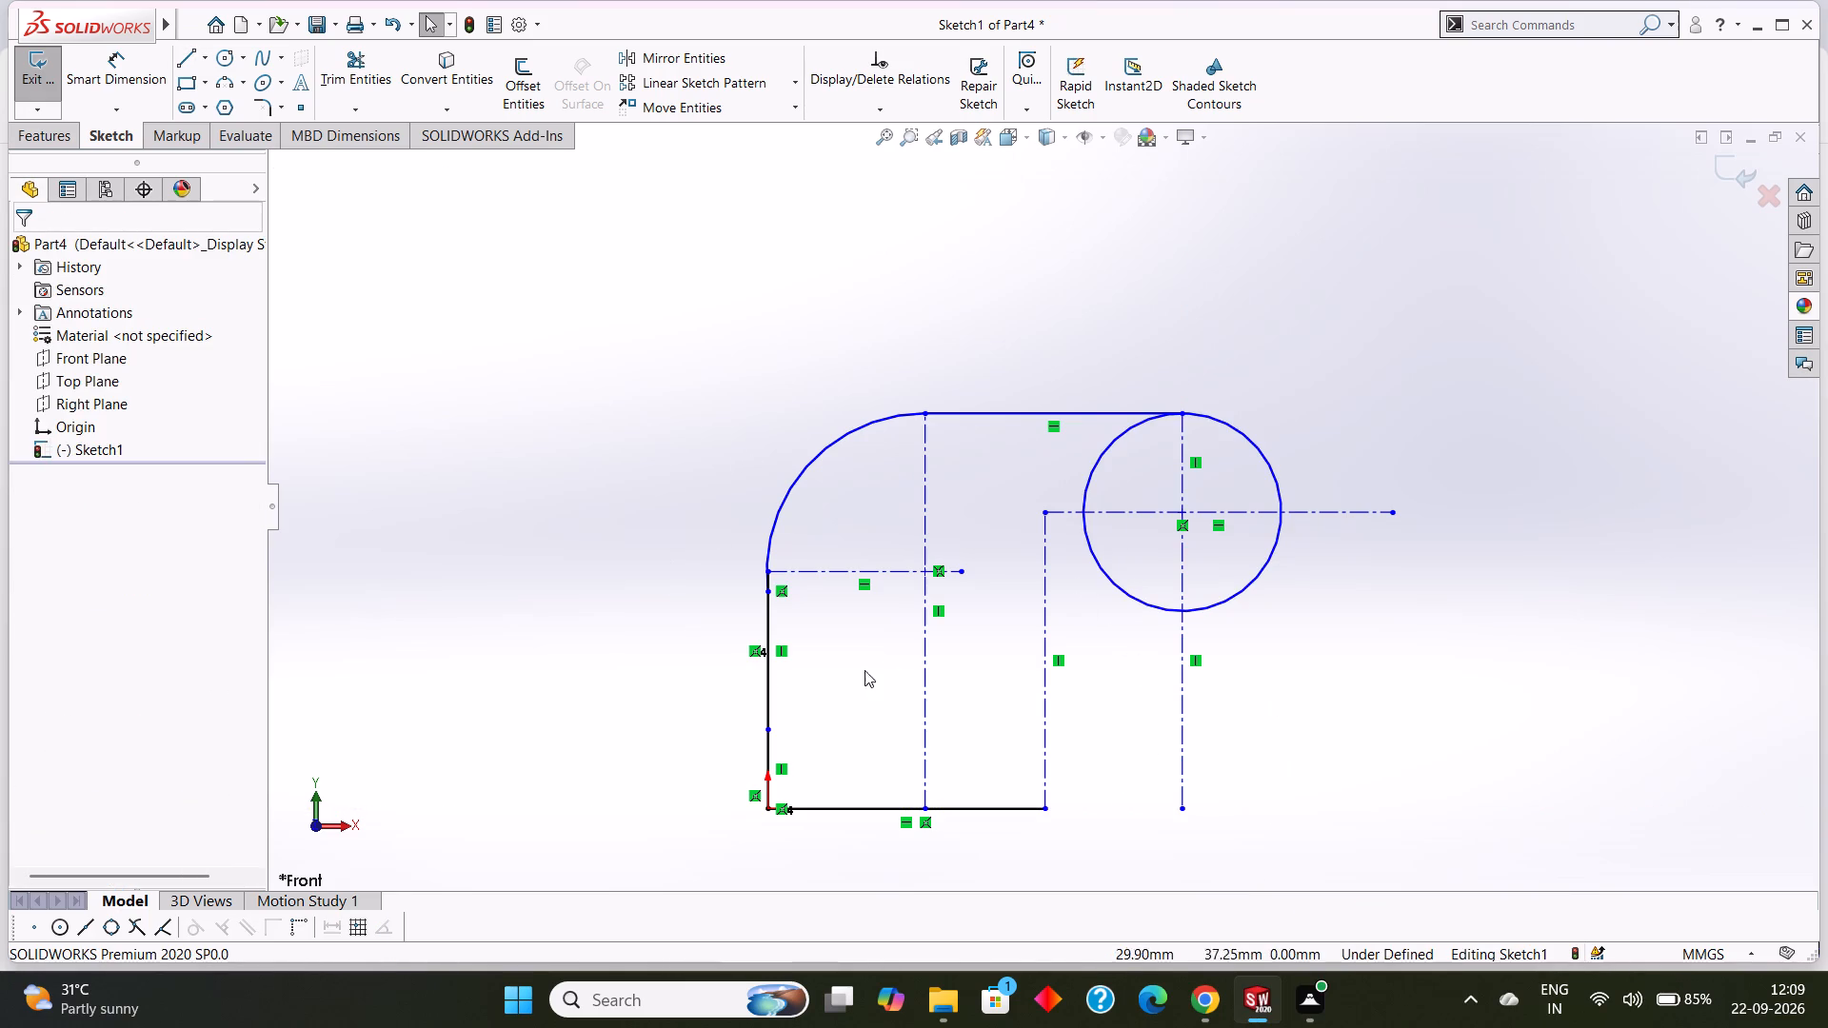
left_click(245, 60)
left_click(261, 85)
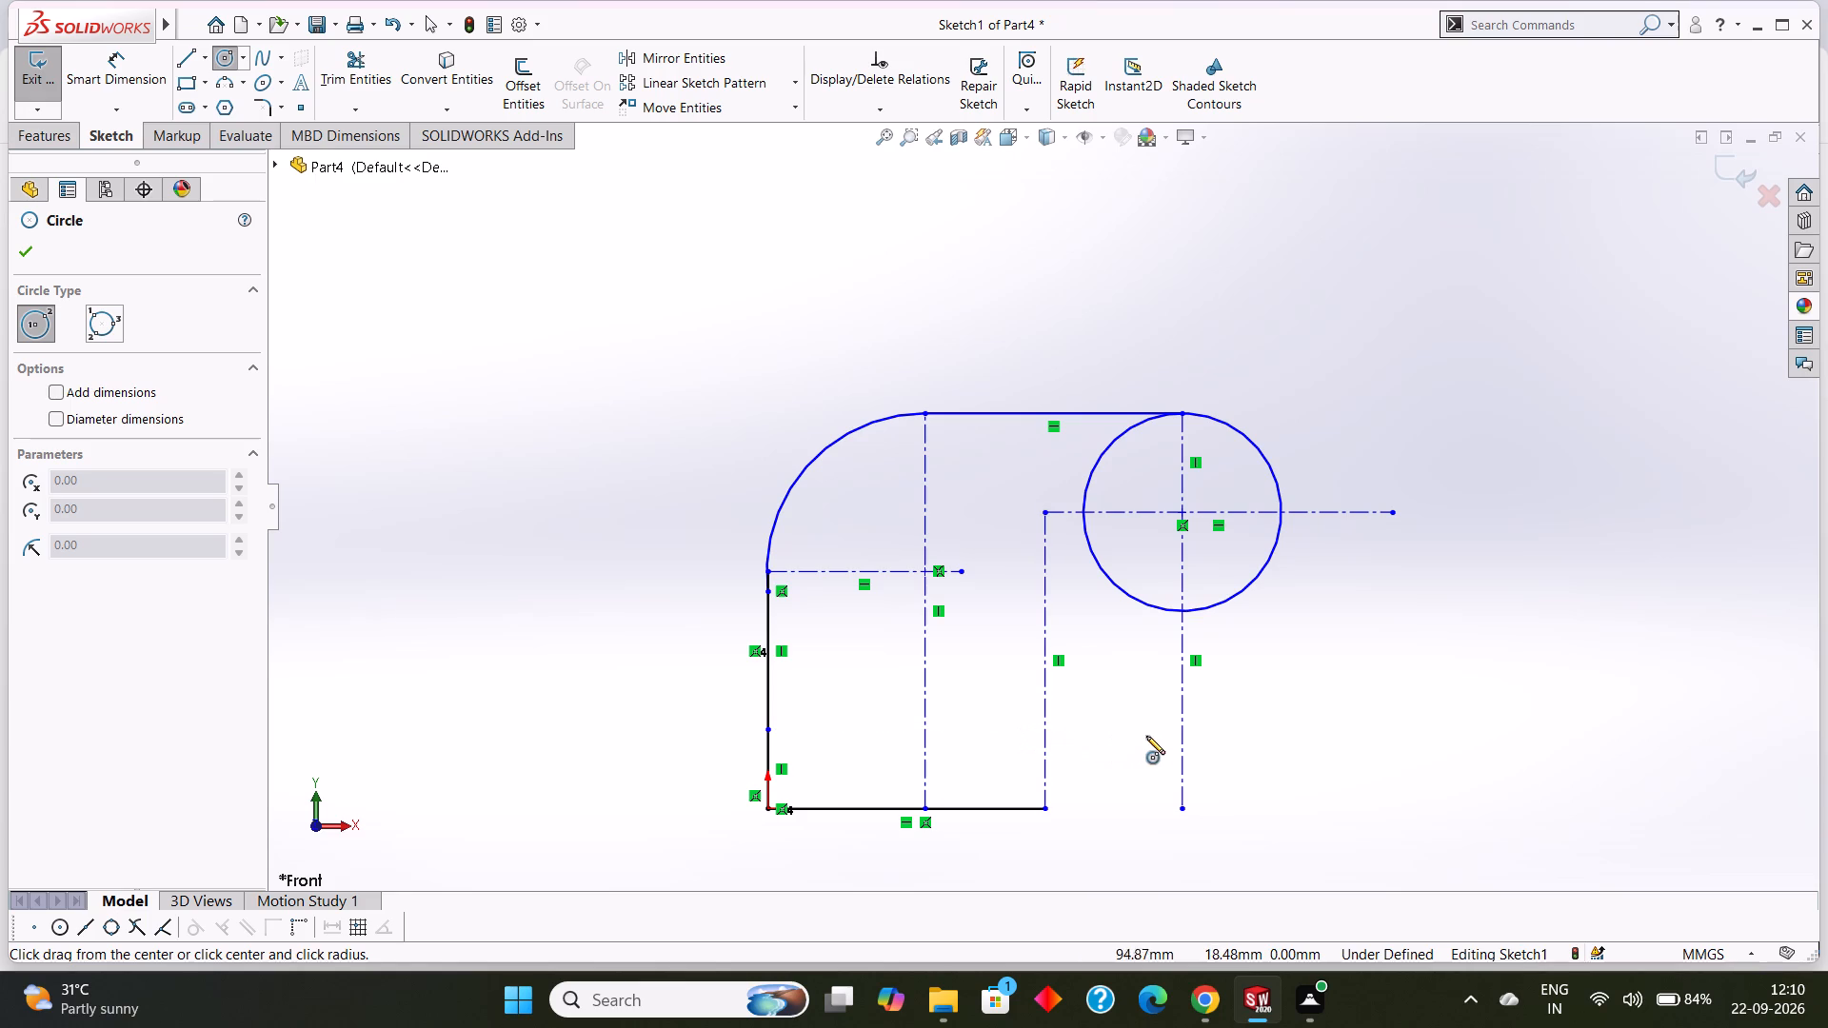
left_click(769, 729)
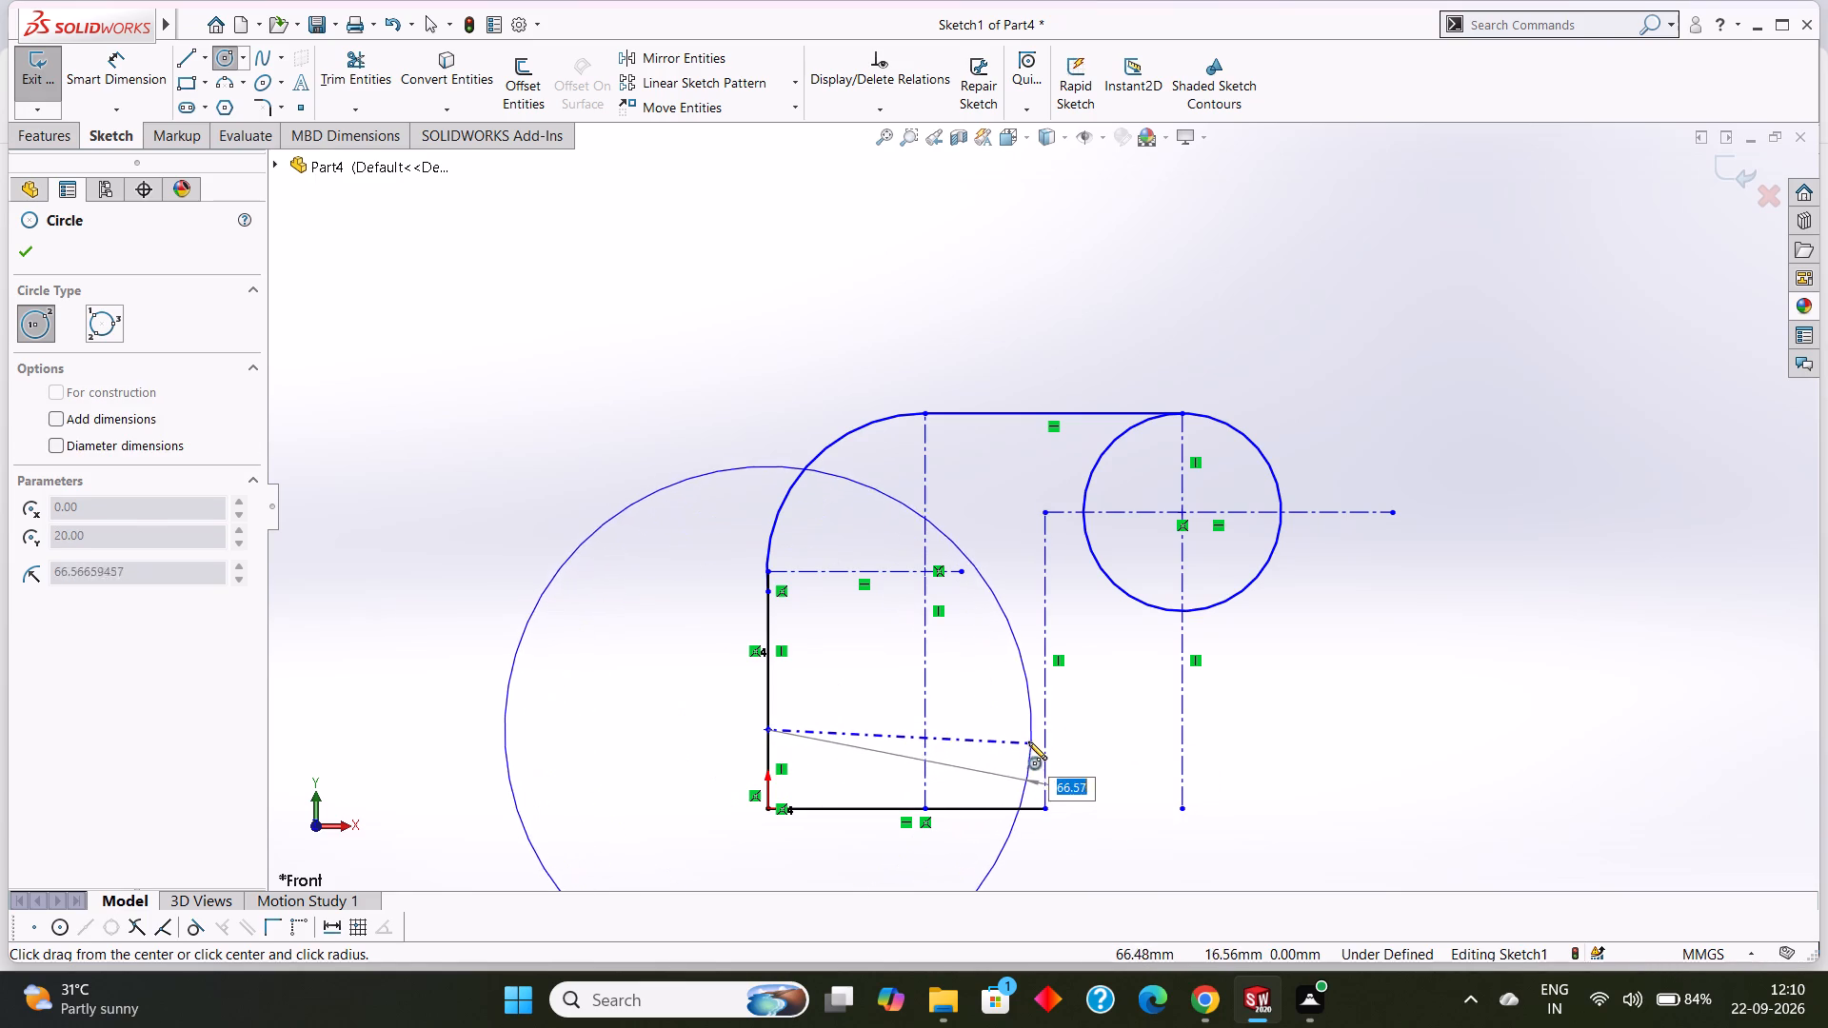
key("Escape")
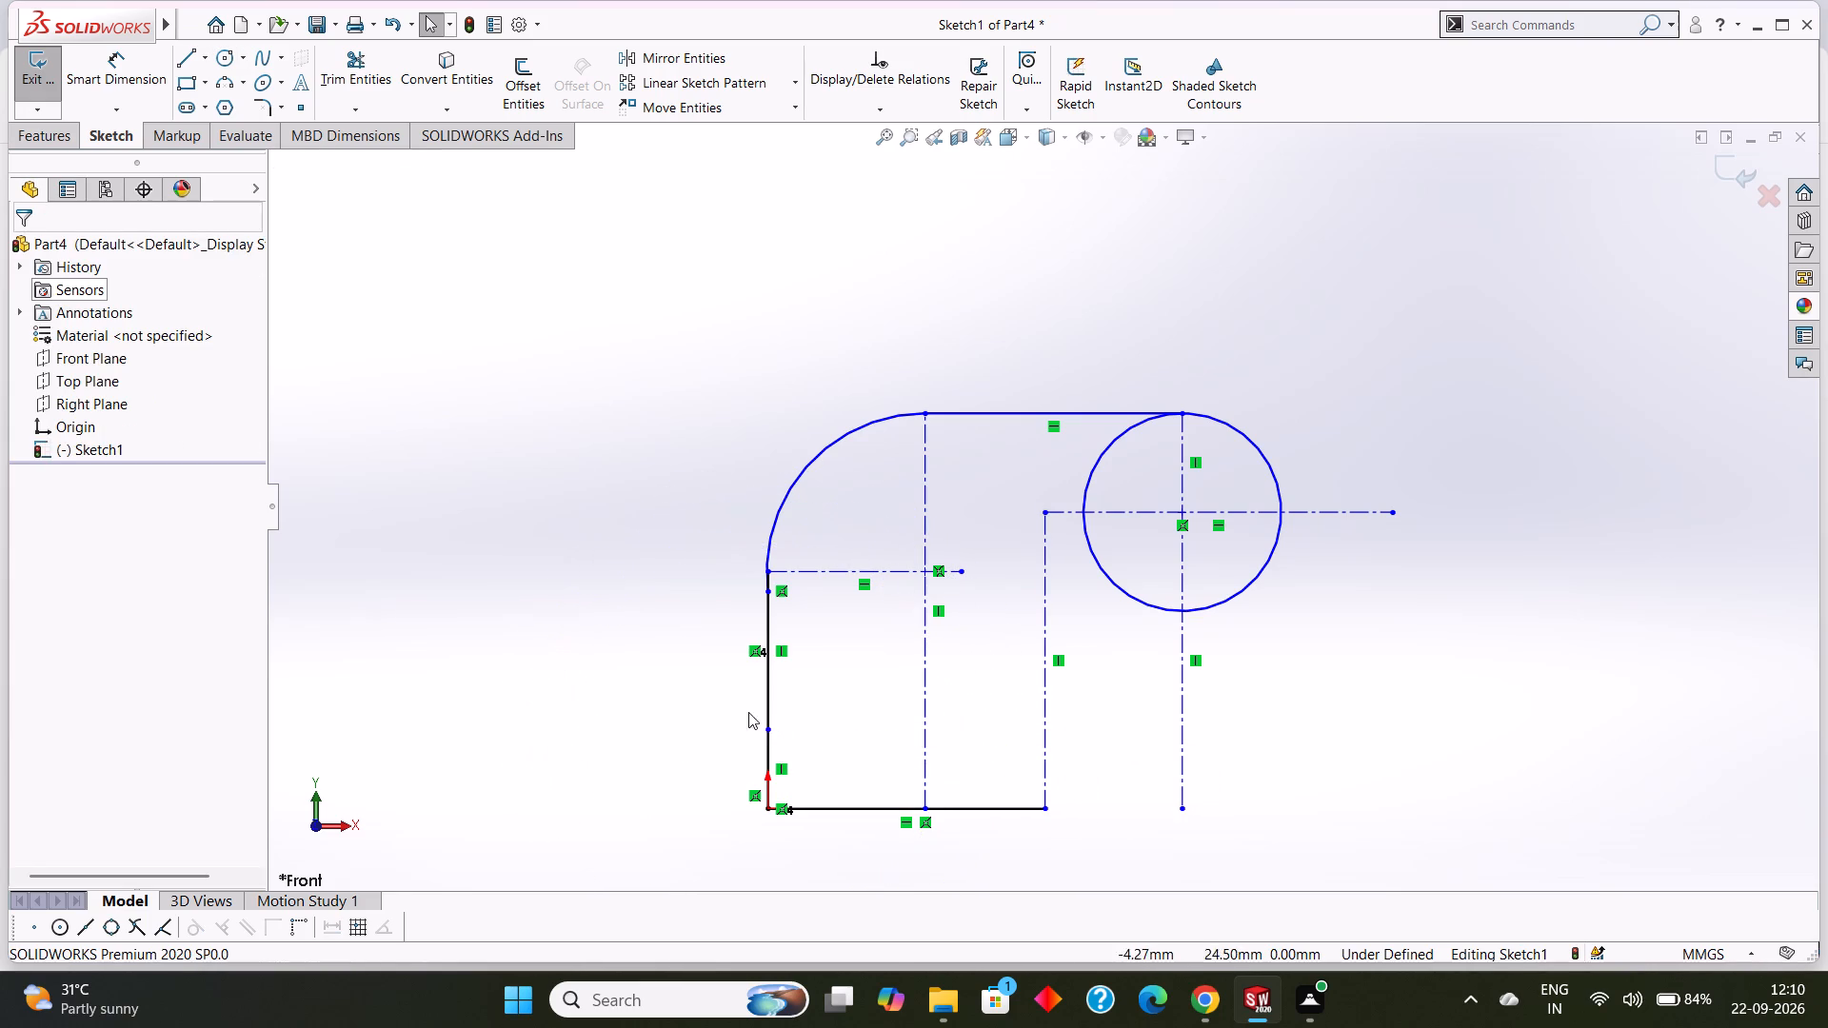
Draw a 70 mm horizontal line from the vertical side's point 20 mm above the base across to the vertical centerline at the base's far end.
scroll(779, 770, "down", 3)
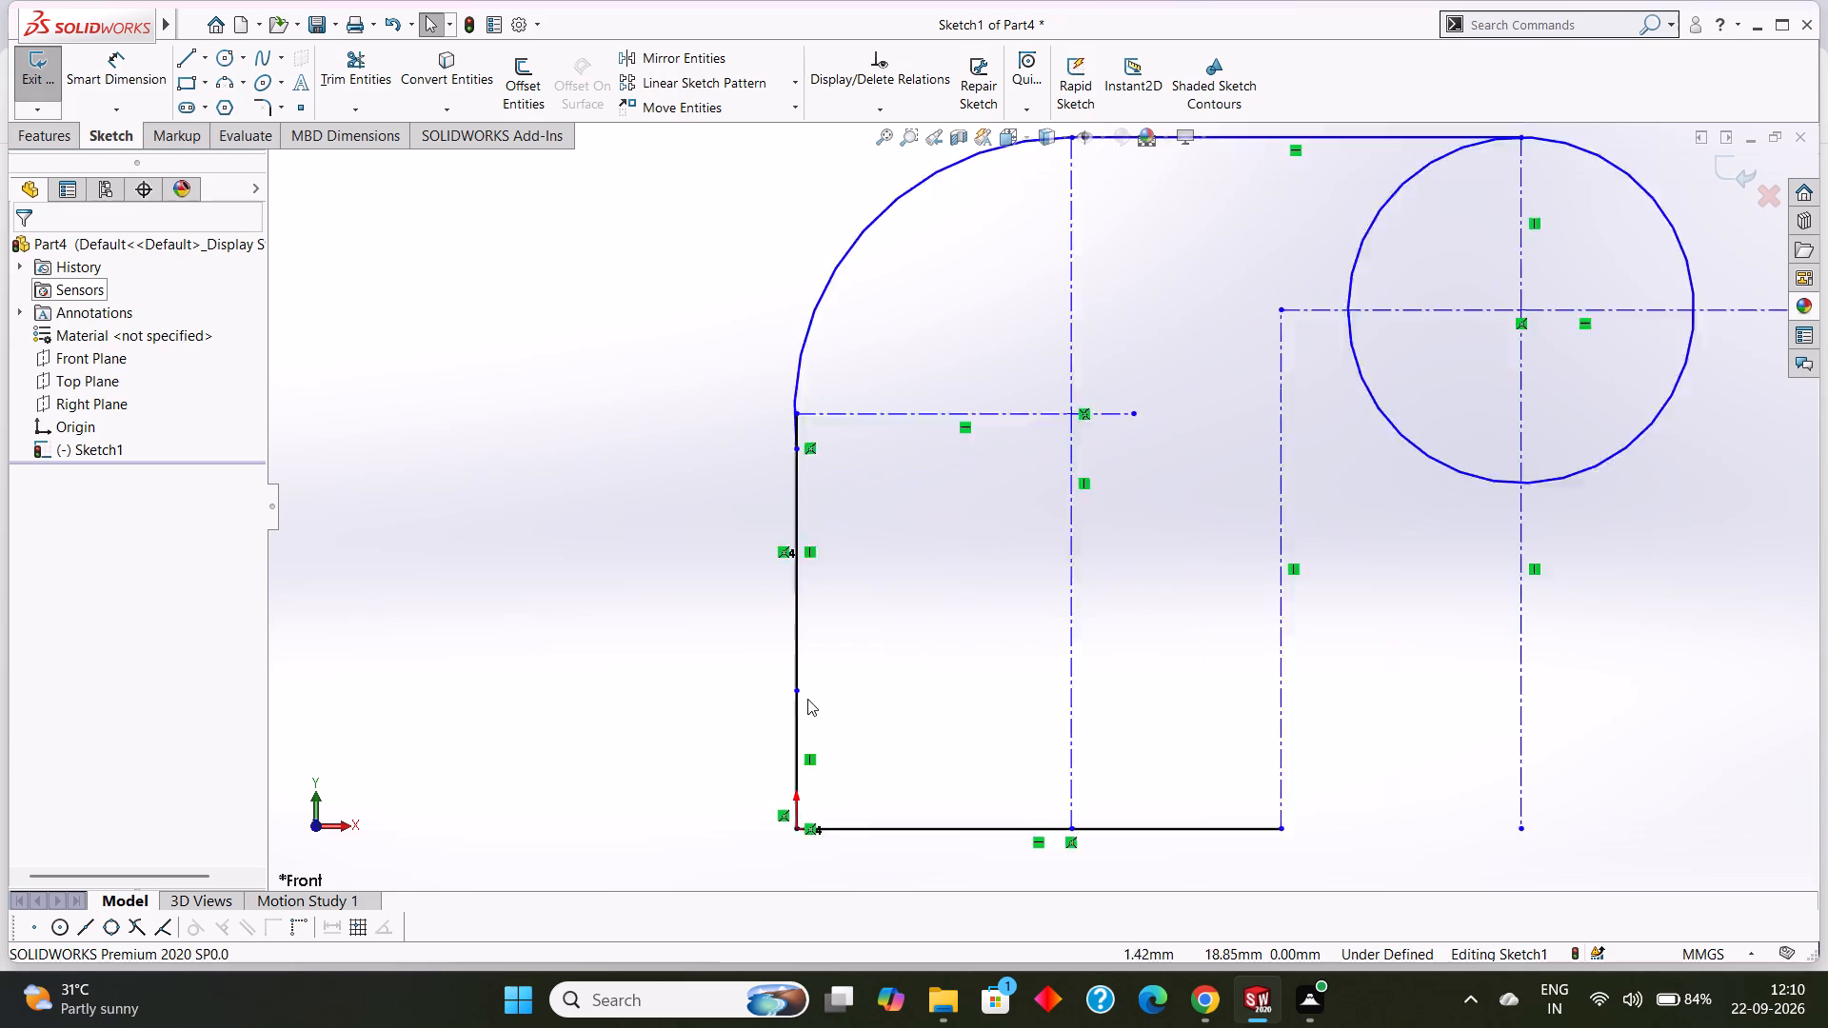
scroll(807, 699, "down", 1)
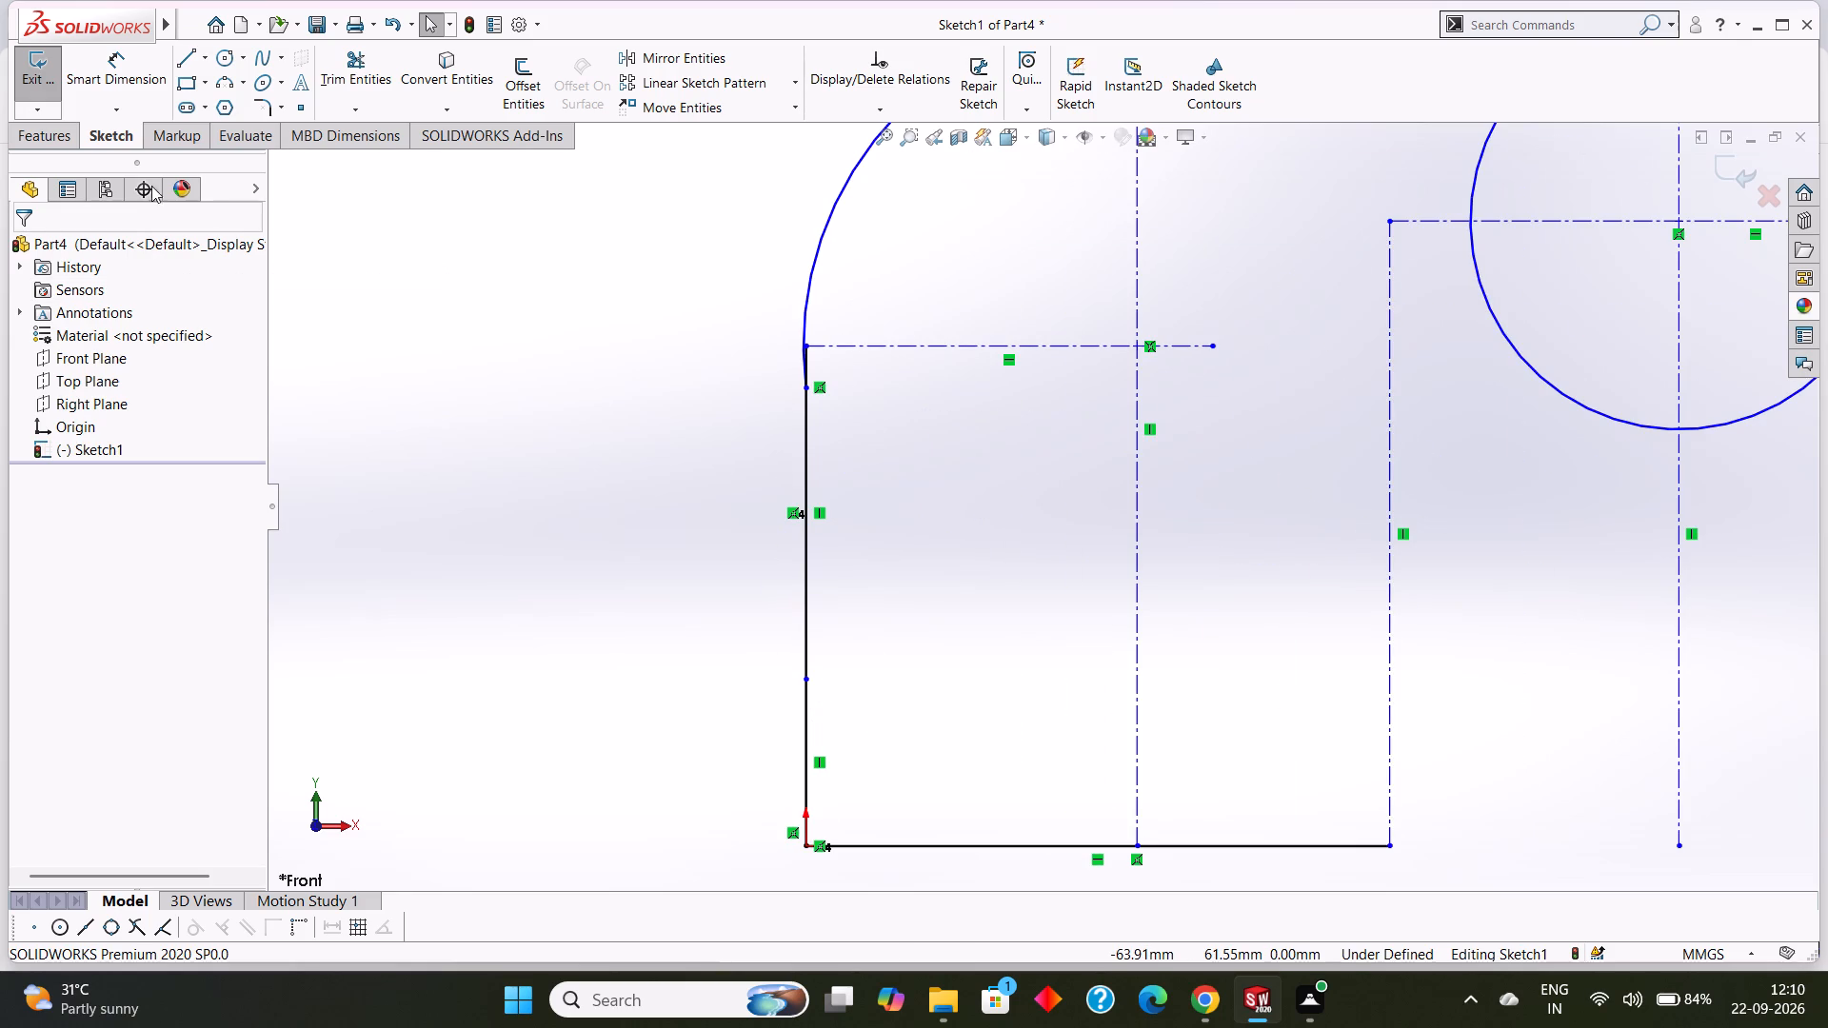
left_click(190, 63)
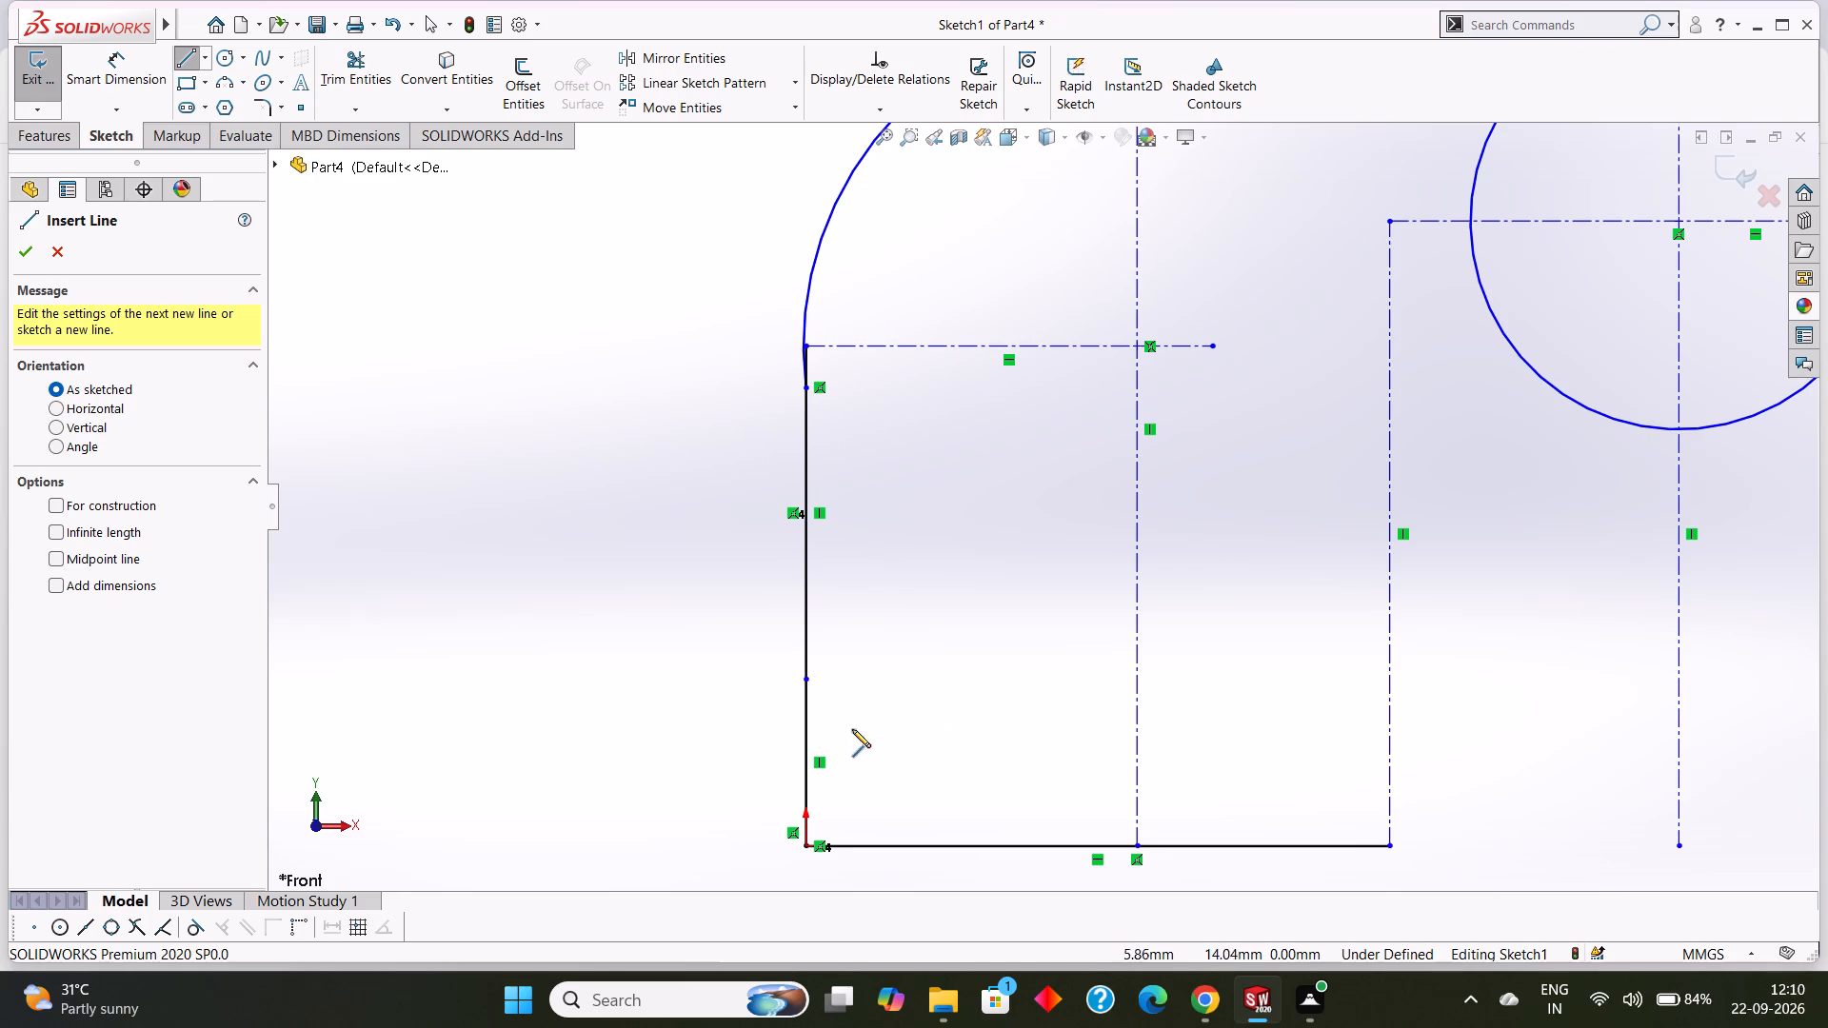
left_click(805, 682)
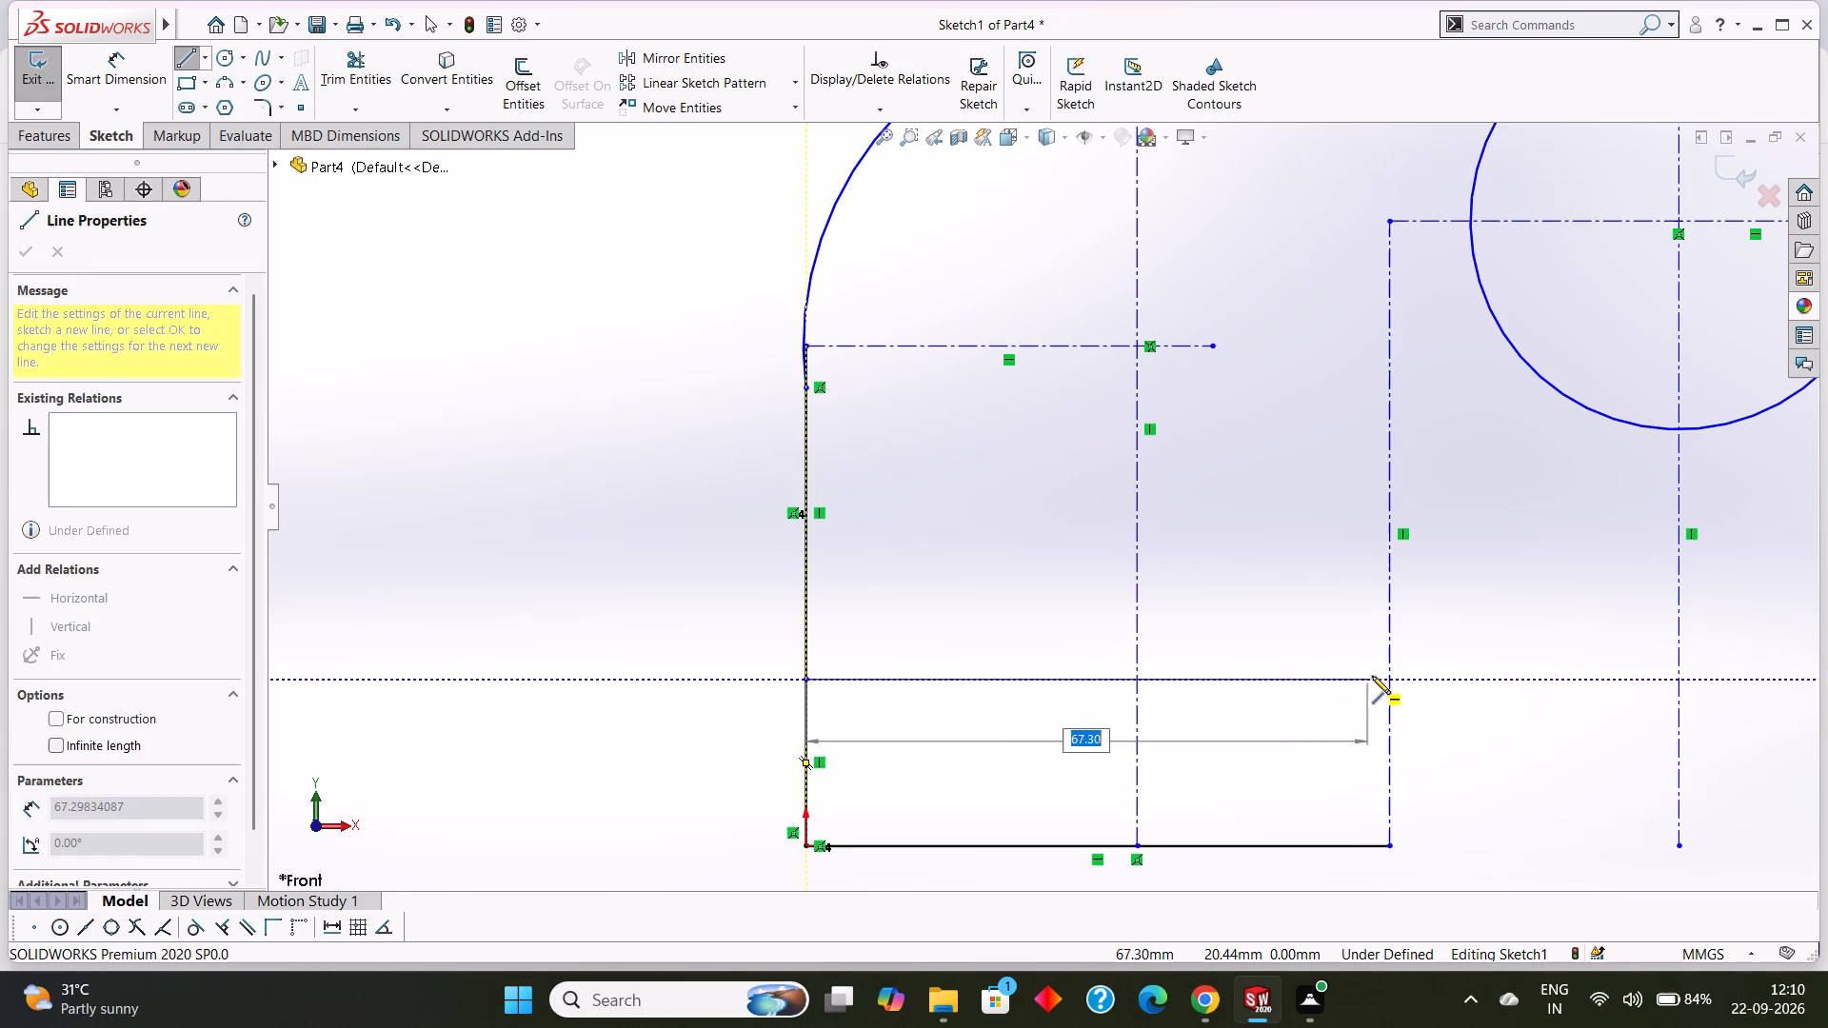
left_click(1389, 682)
right_click(1459, 708)
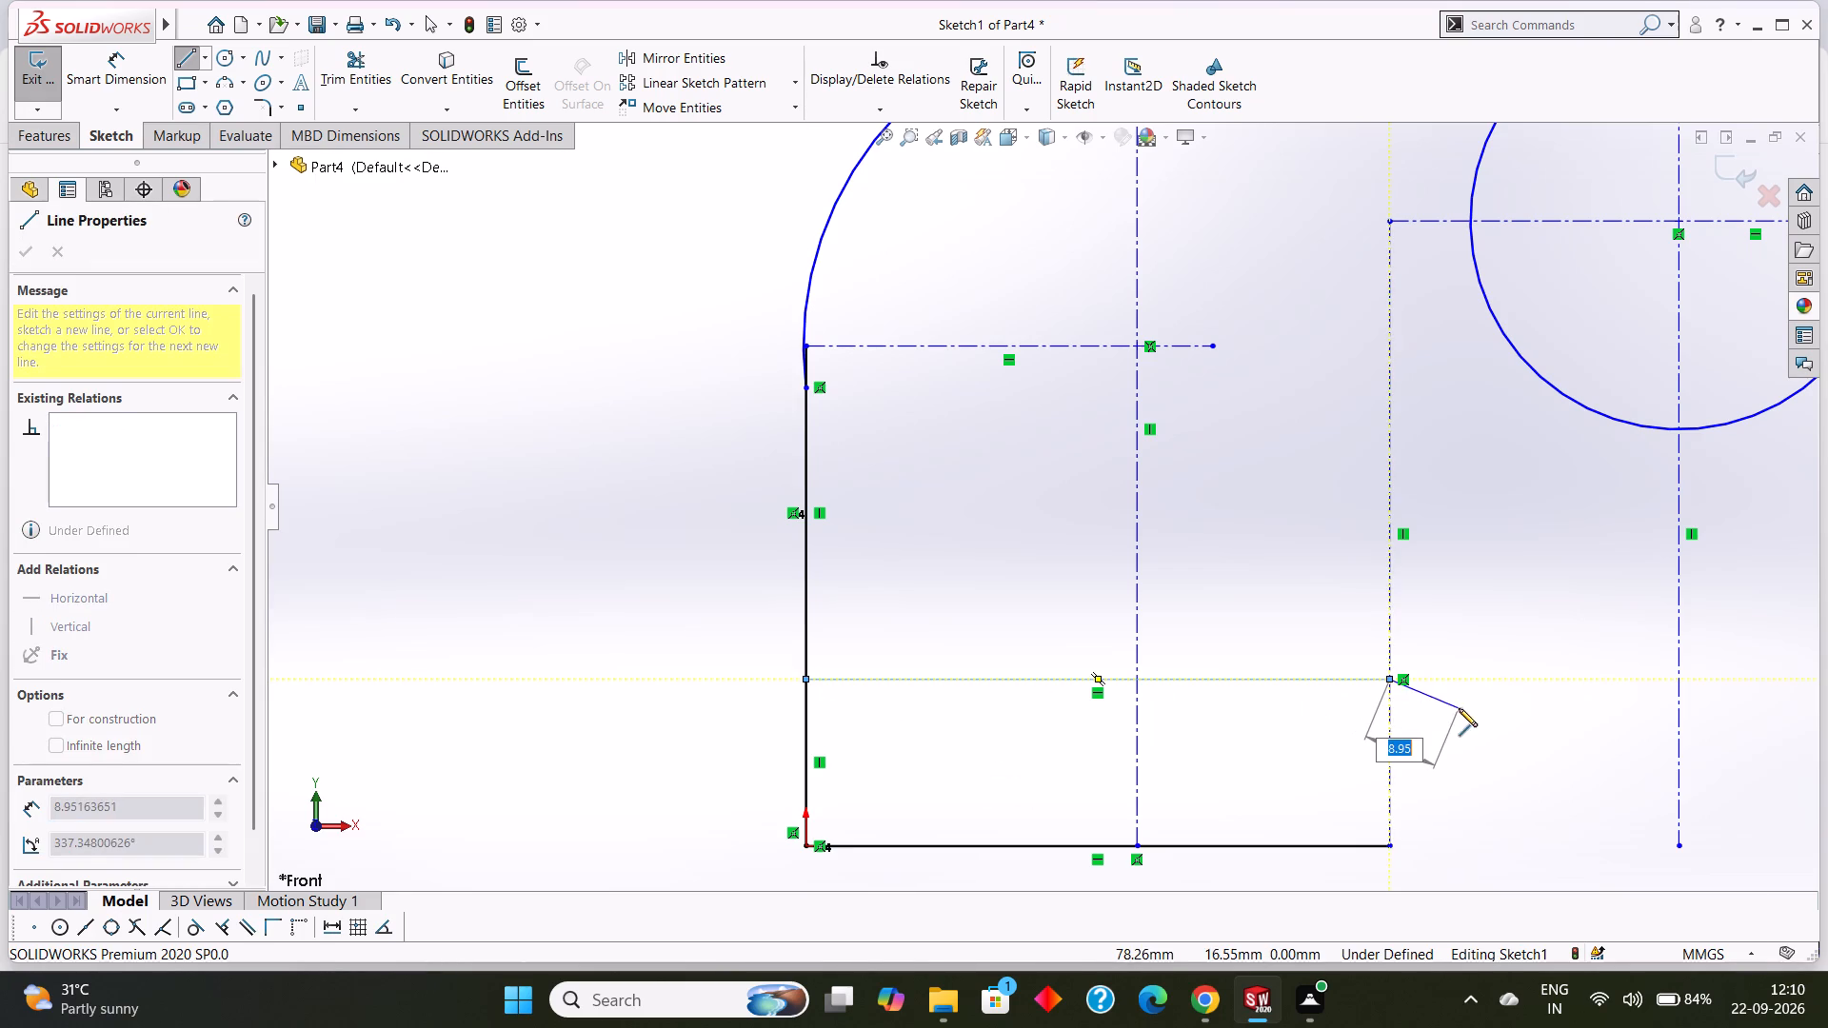
left_click(1507, 720)
scroll(1509, 722, "up", 4)
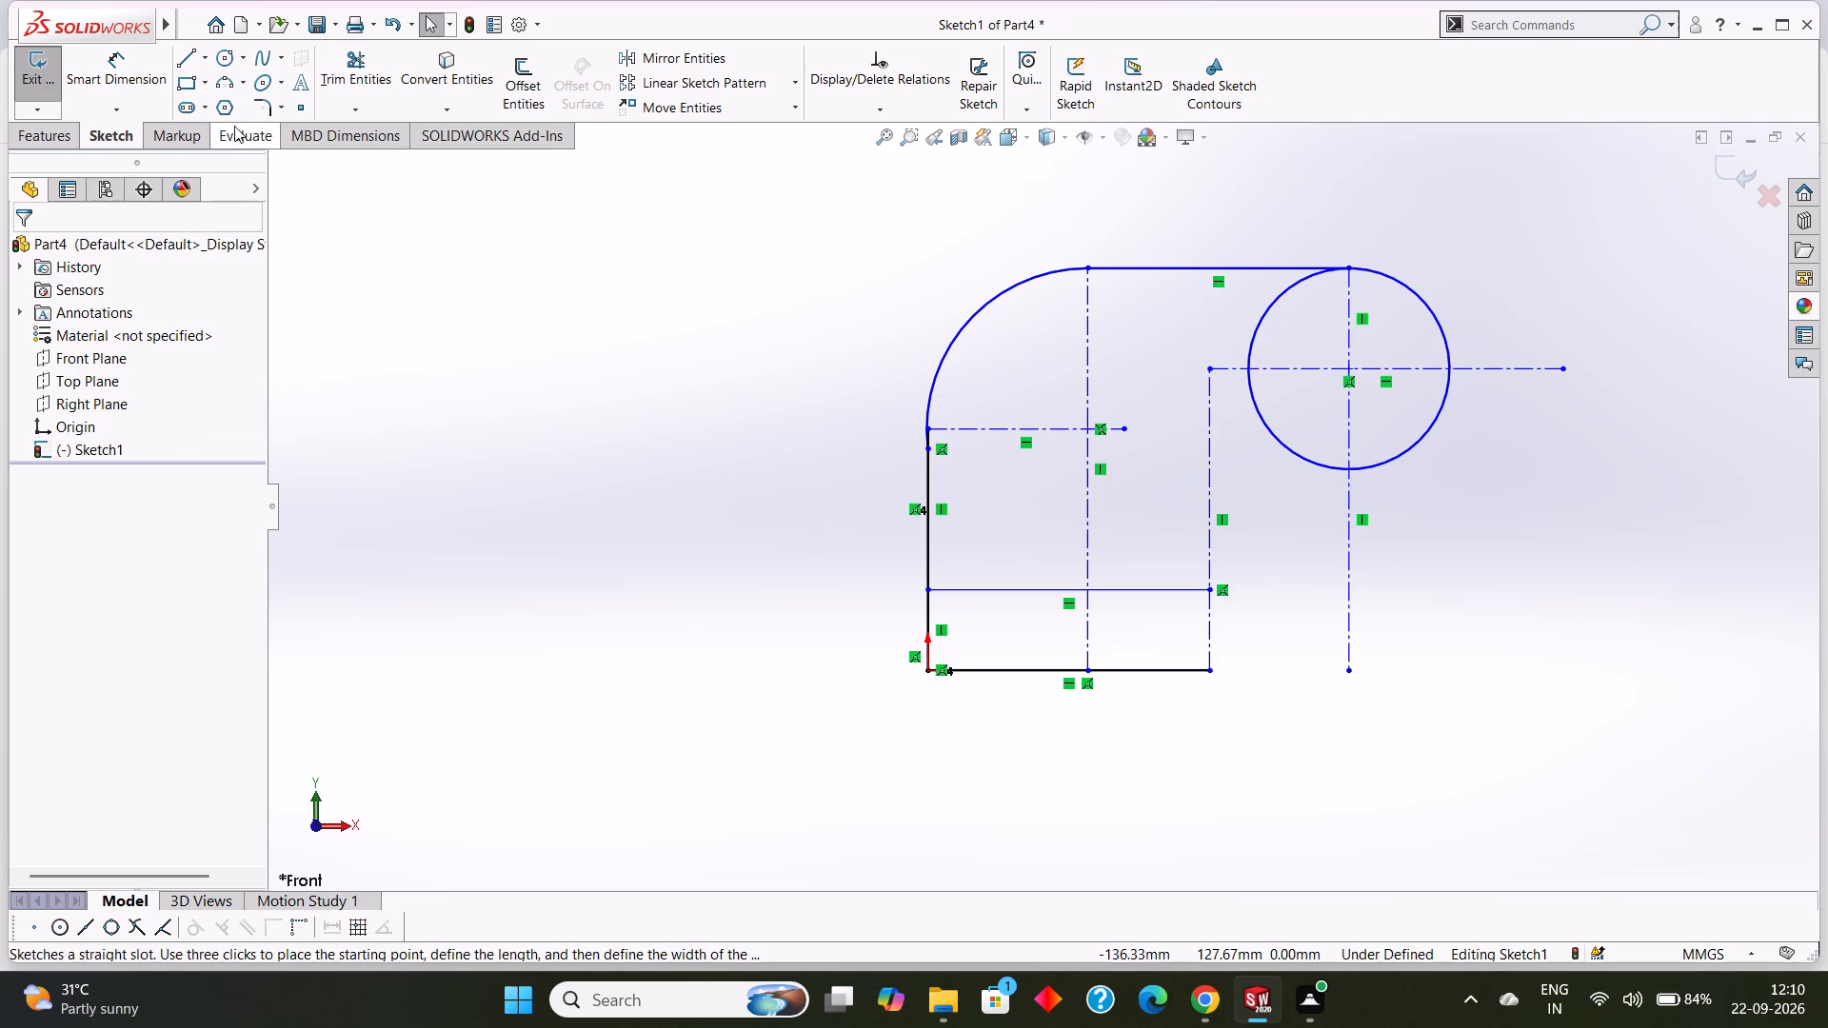
Draw a 3 Point Arc of radius 25 mm from the horizontal line's end on the centerline to the lower edge of the circle.
left_click(231, 77)
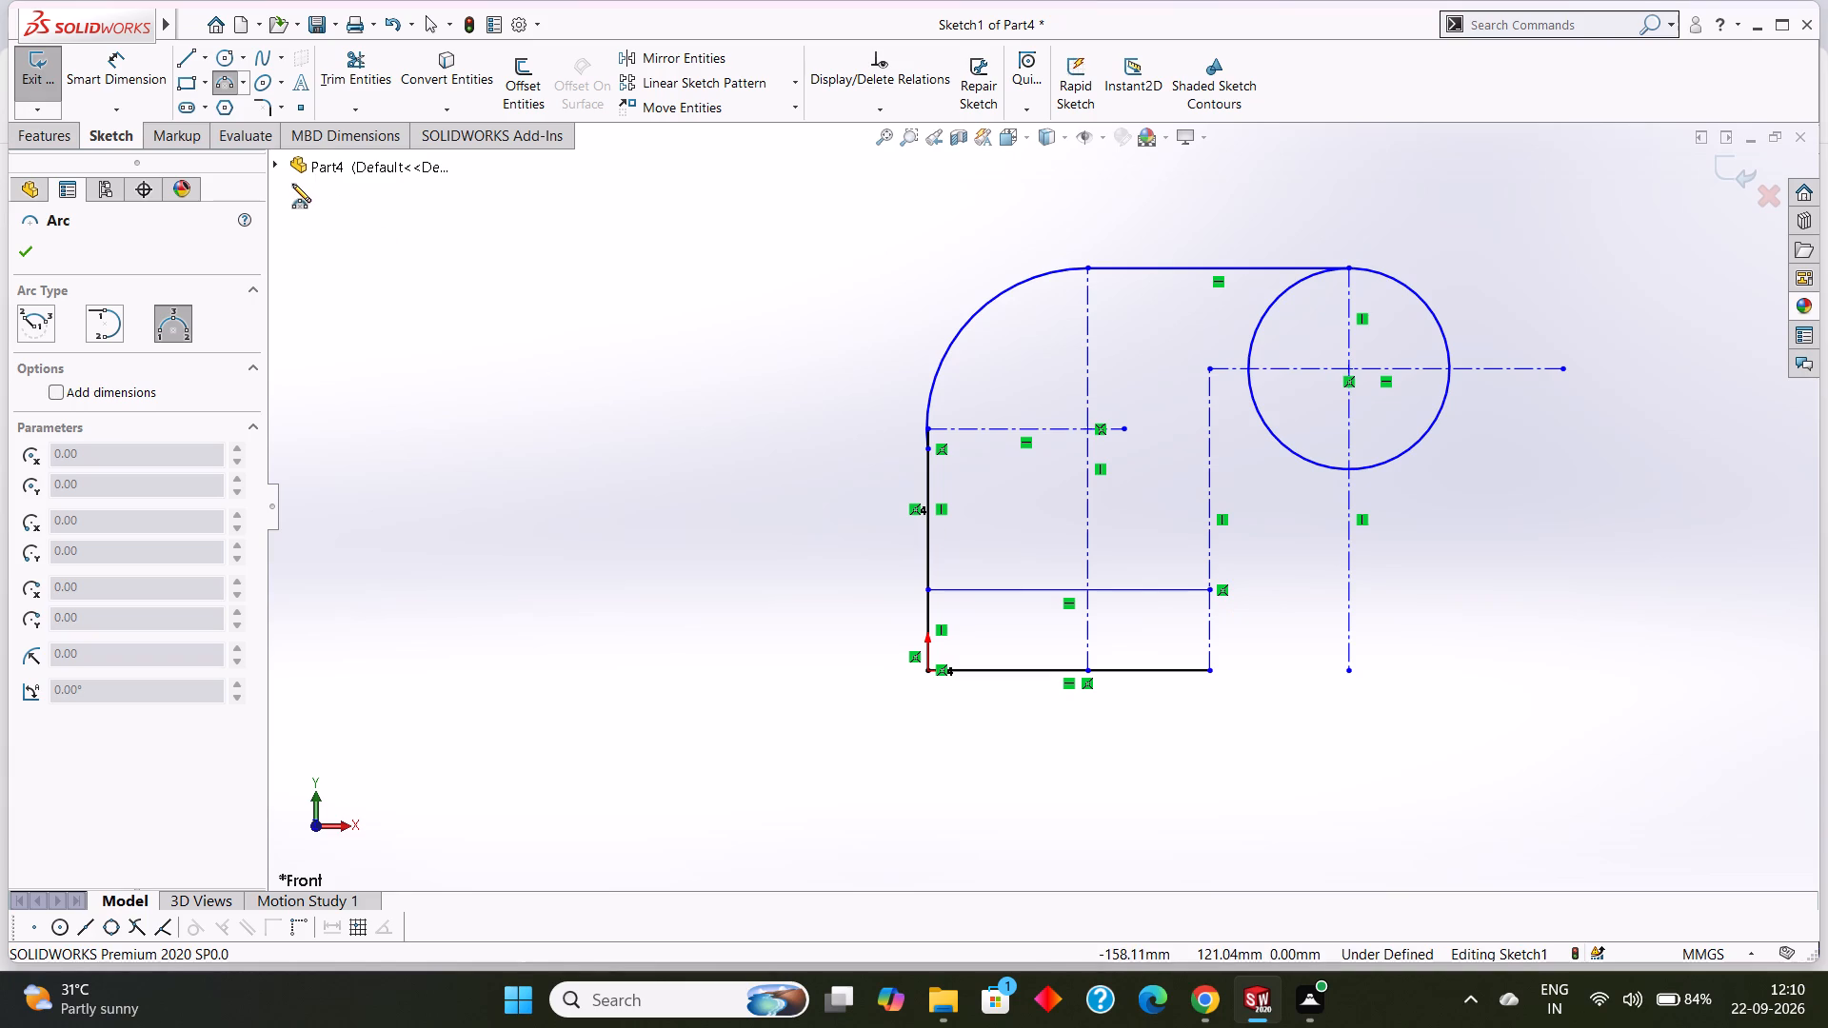
left_click(1213, 588)
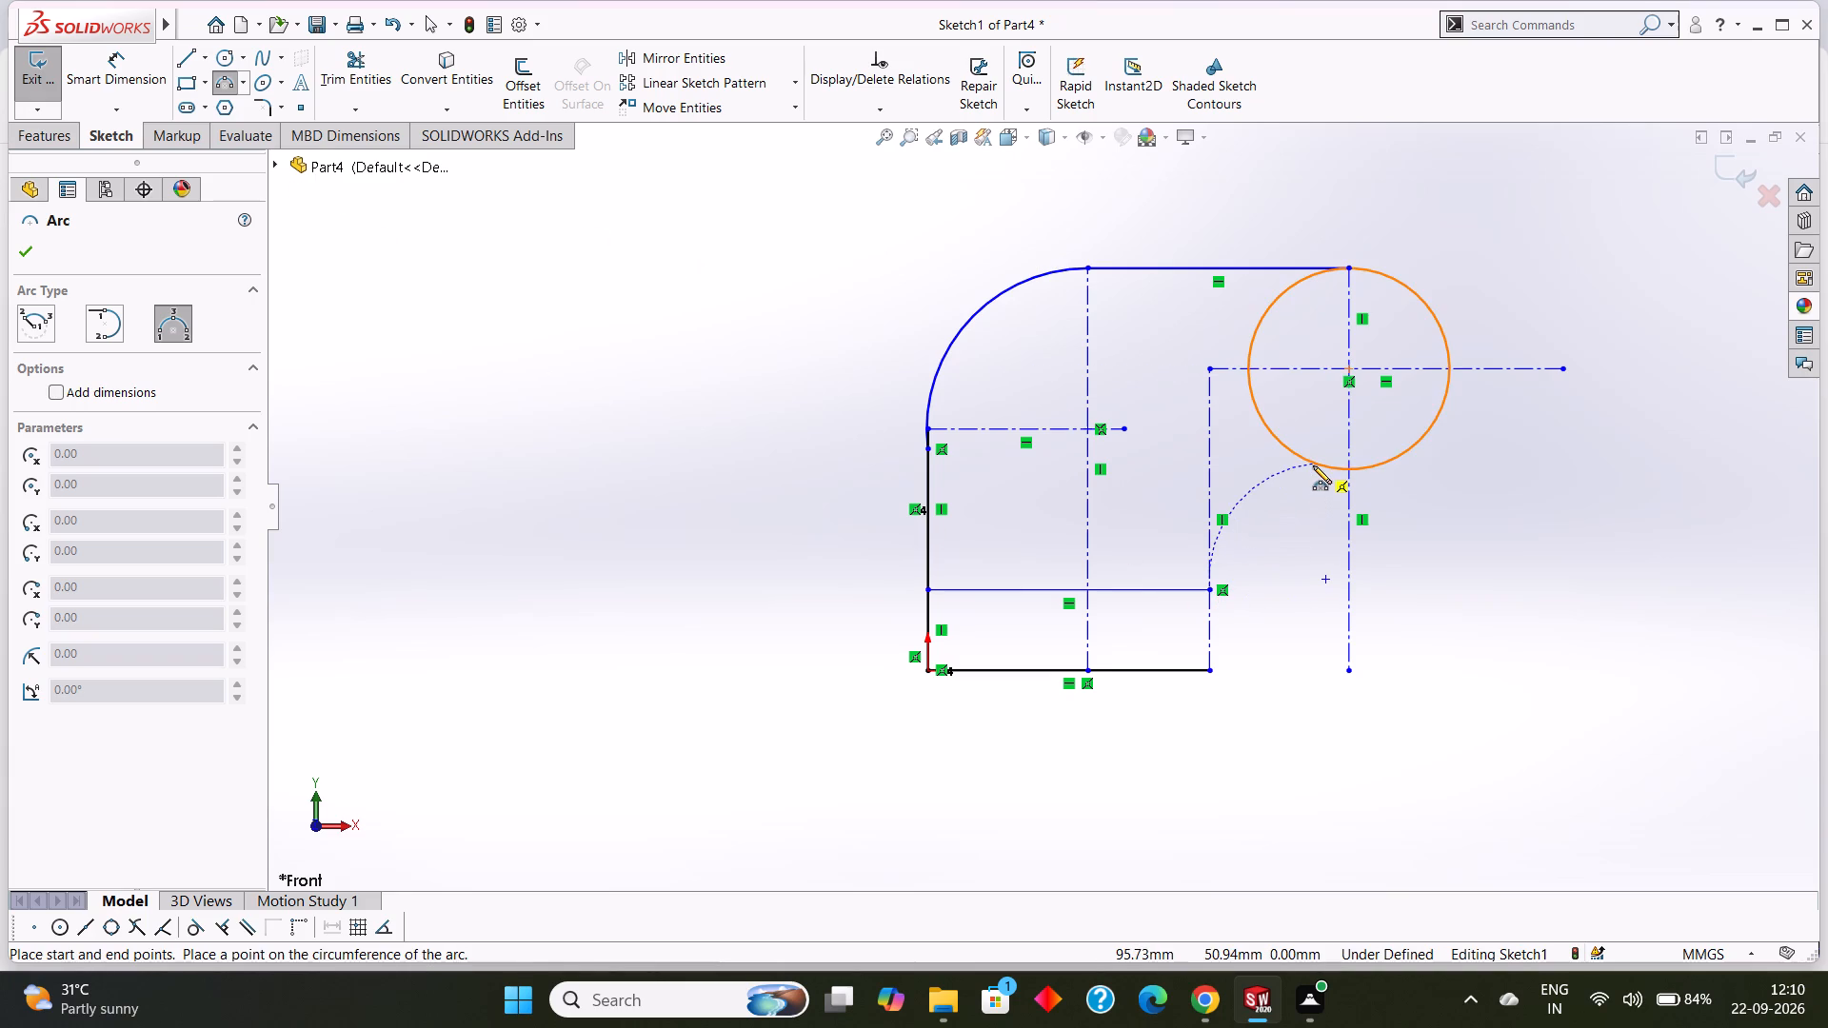
left_click(1313, 465)
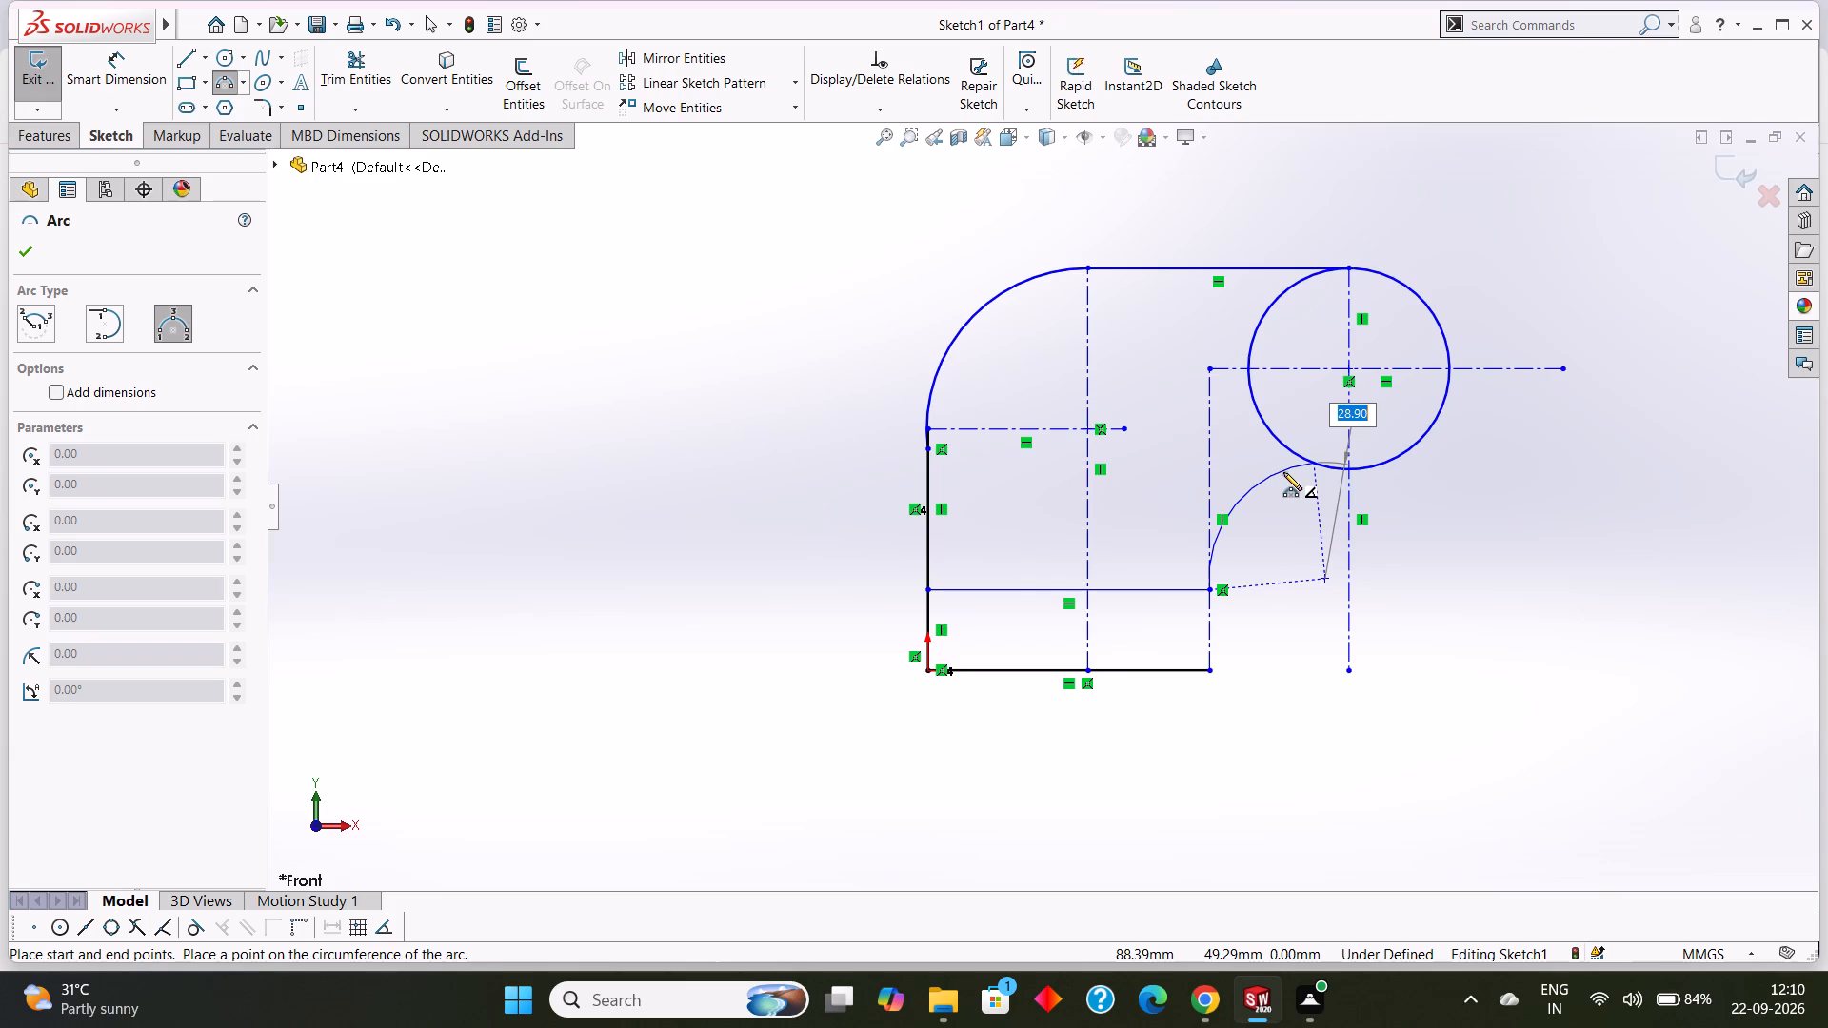
type("25")
key("Return")
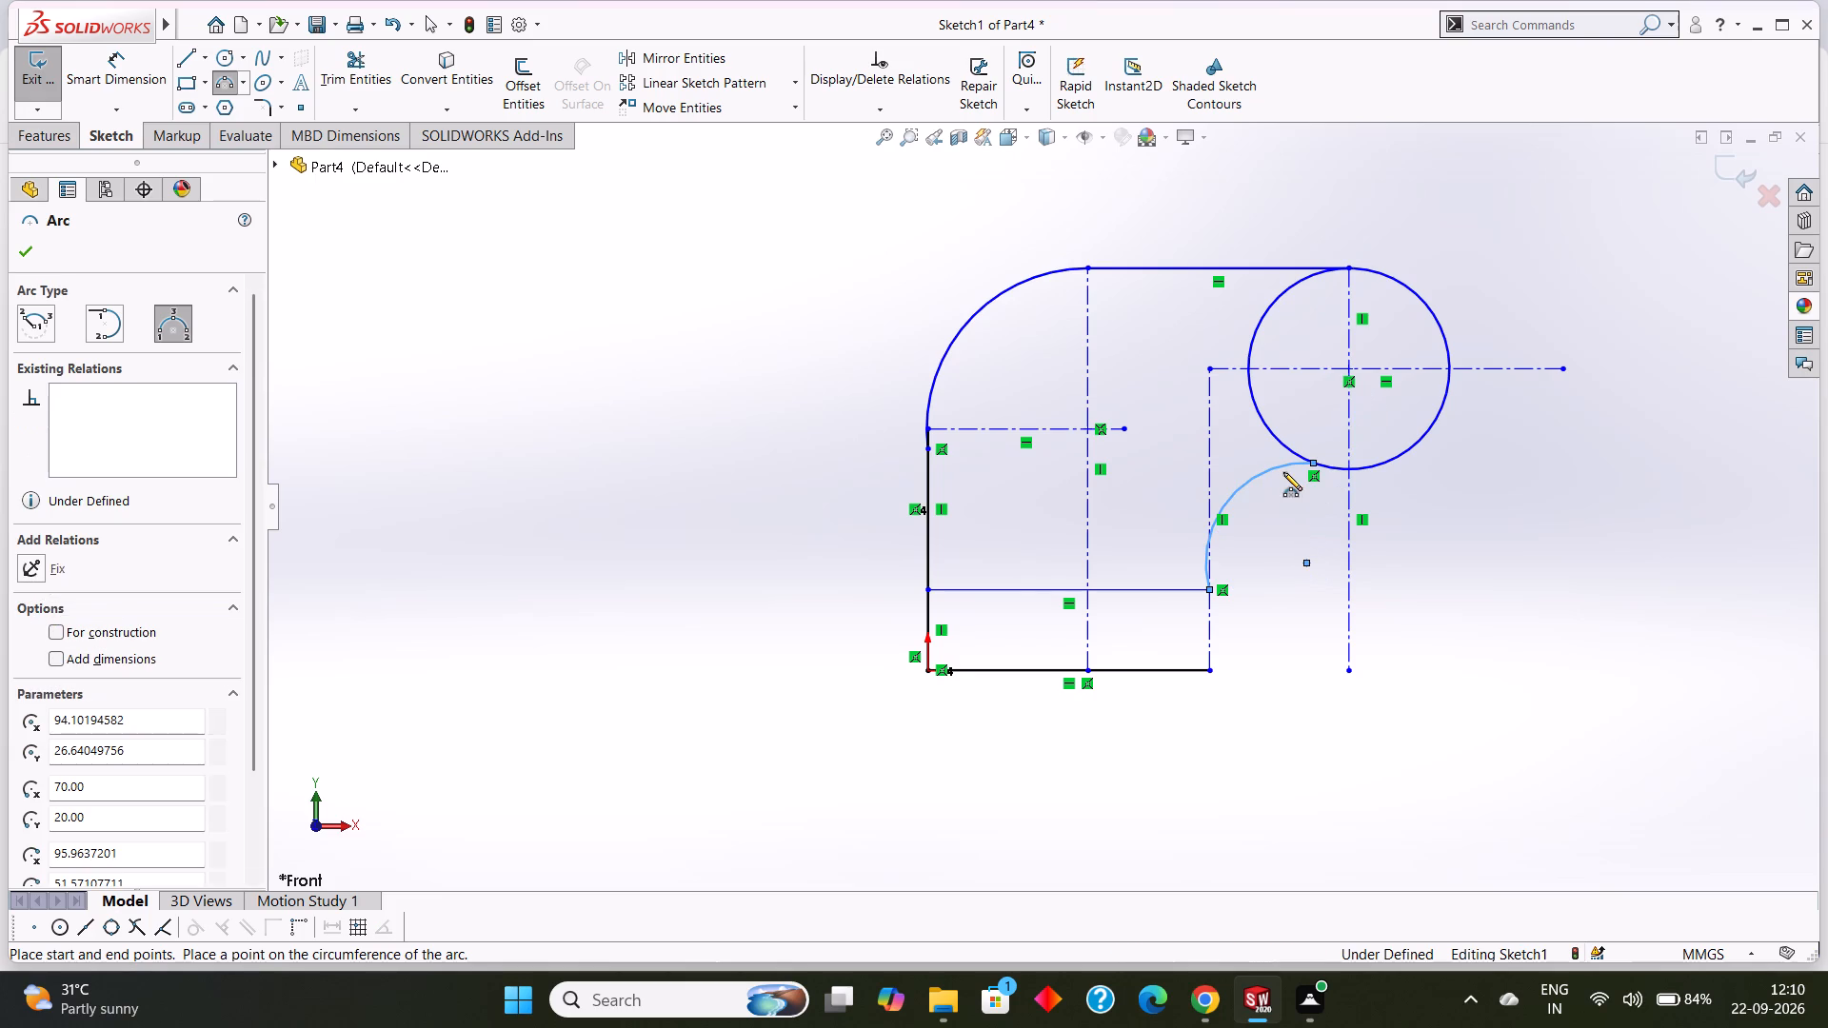
left_click(29, 261)
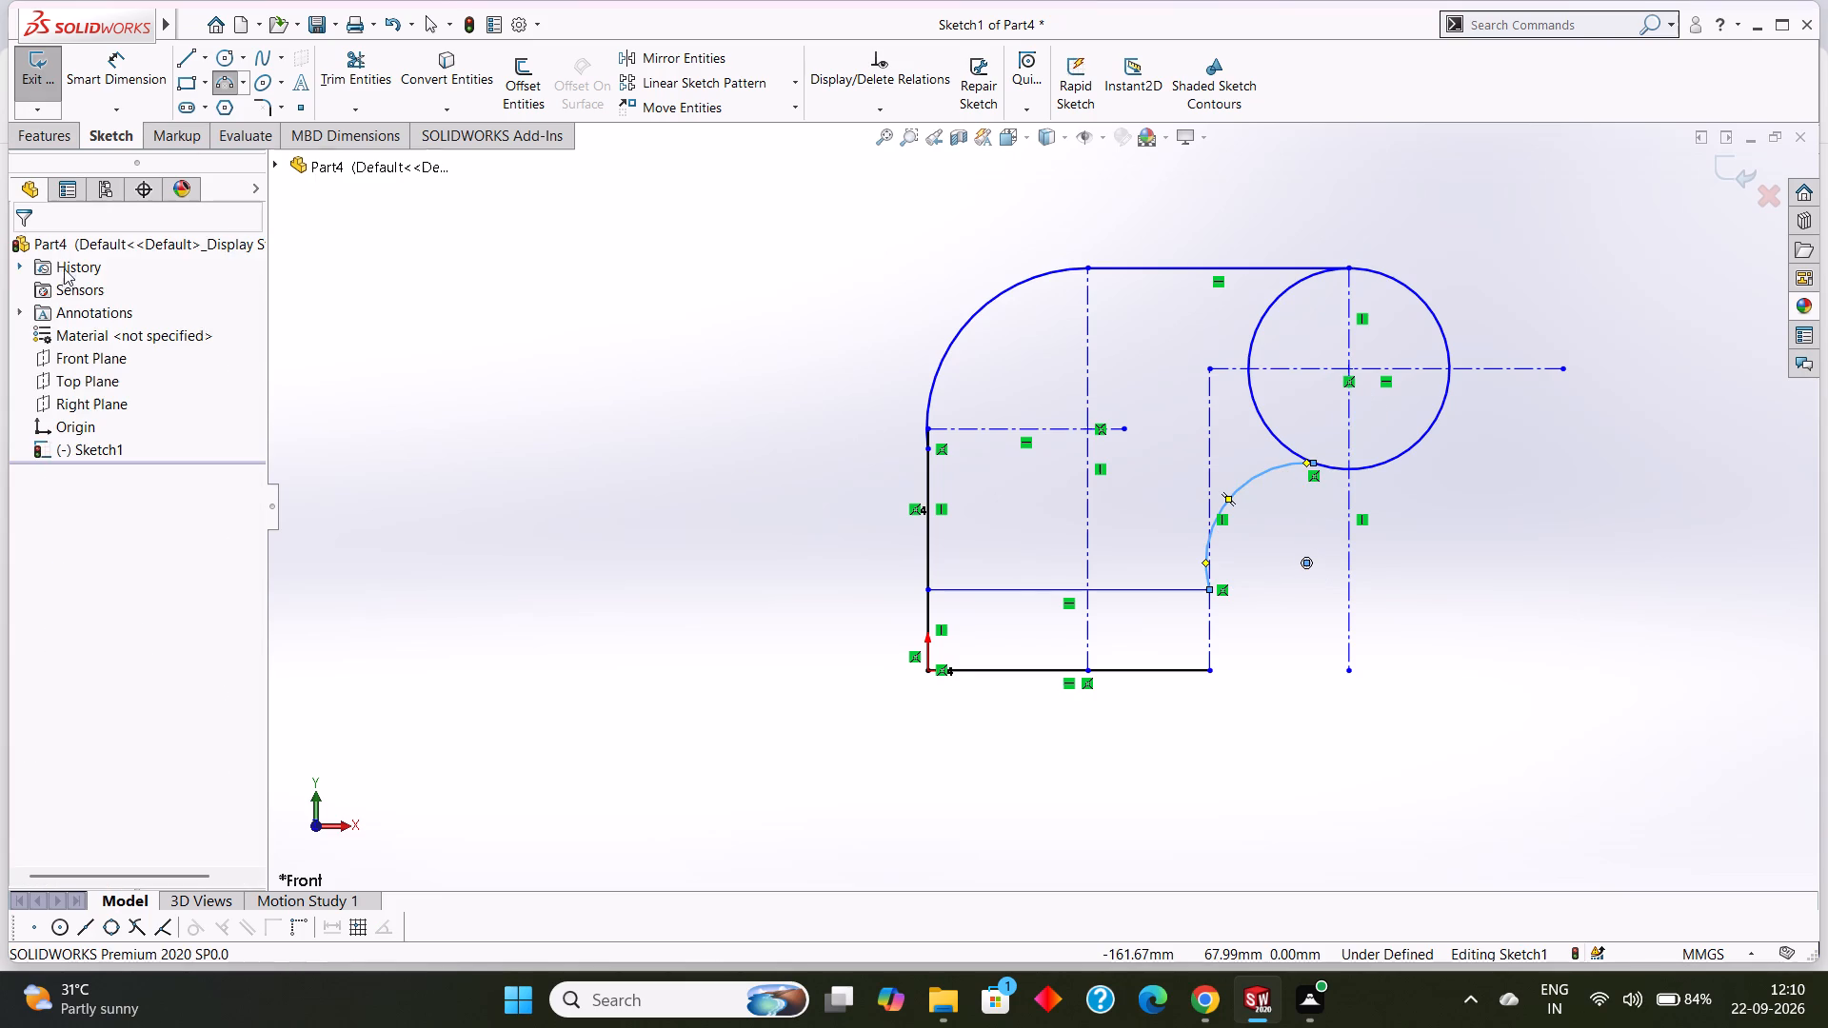
Add a tangent relation between the new 25 mm radius arc and the circle.
scroll(1234, 603, "down", 4)
scroll(1177, 549, "down", 1)
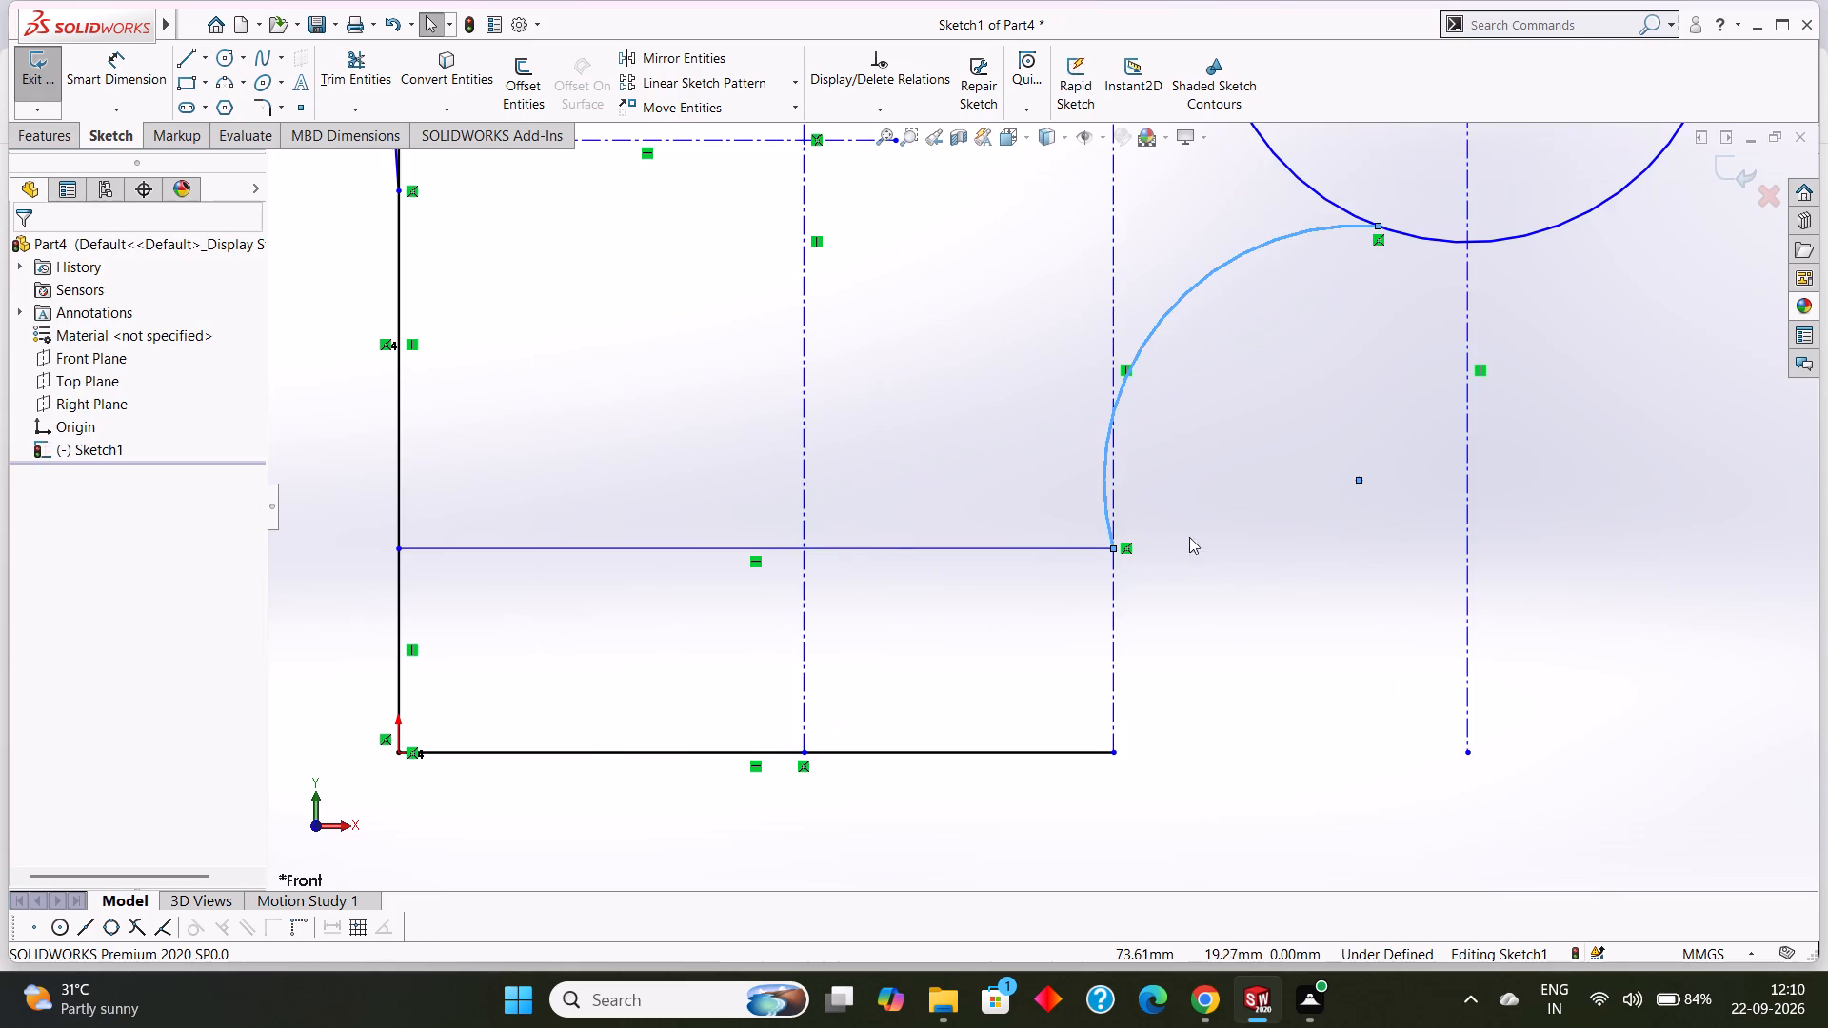
left_click(1429, 240)
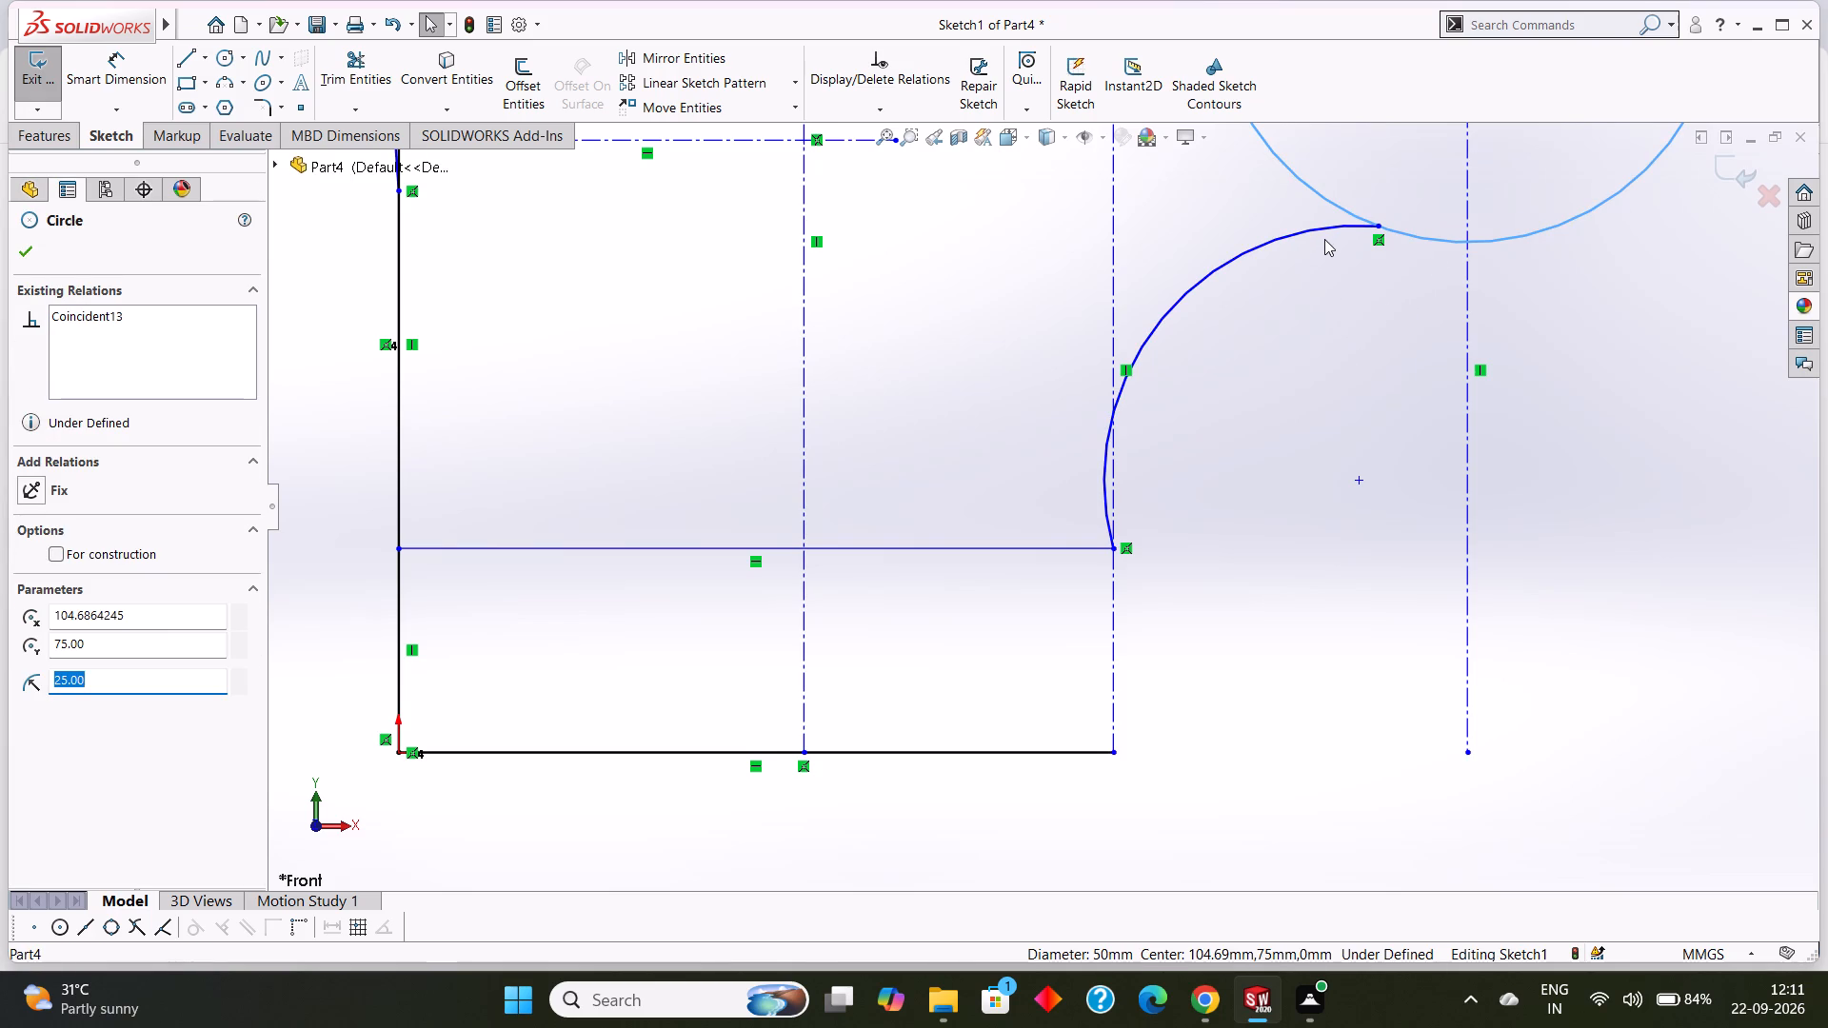
left_click(1329, 226, "ctrl")
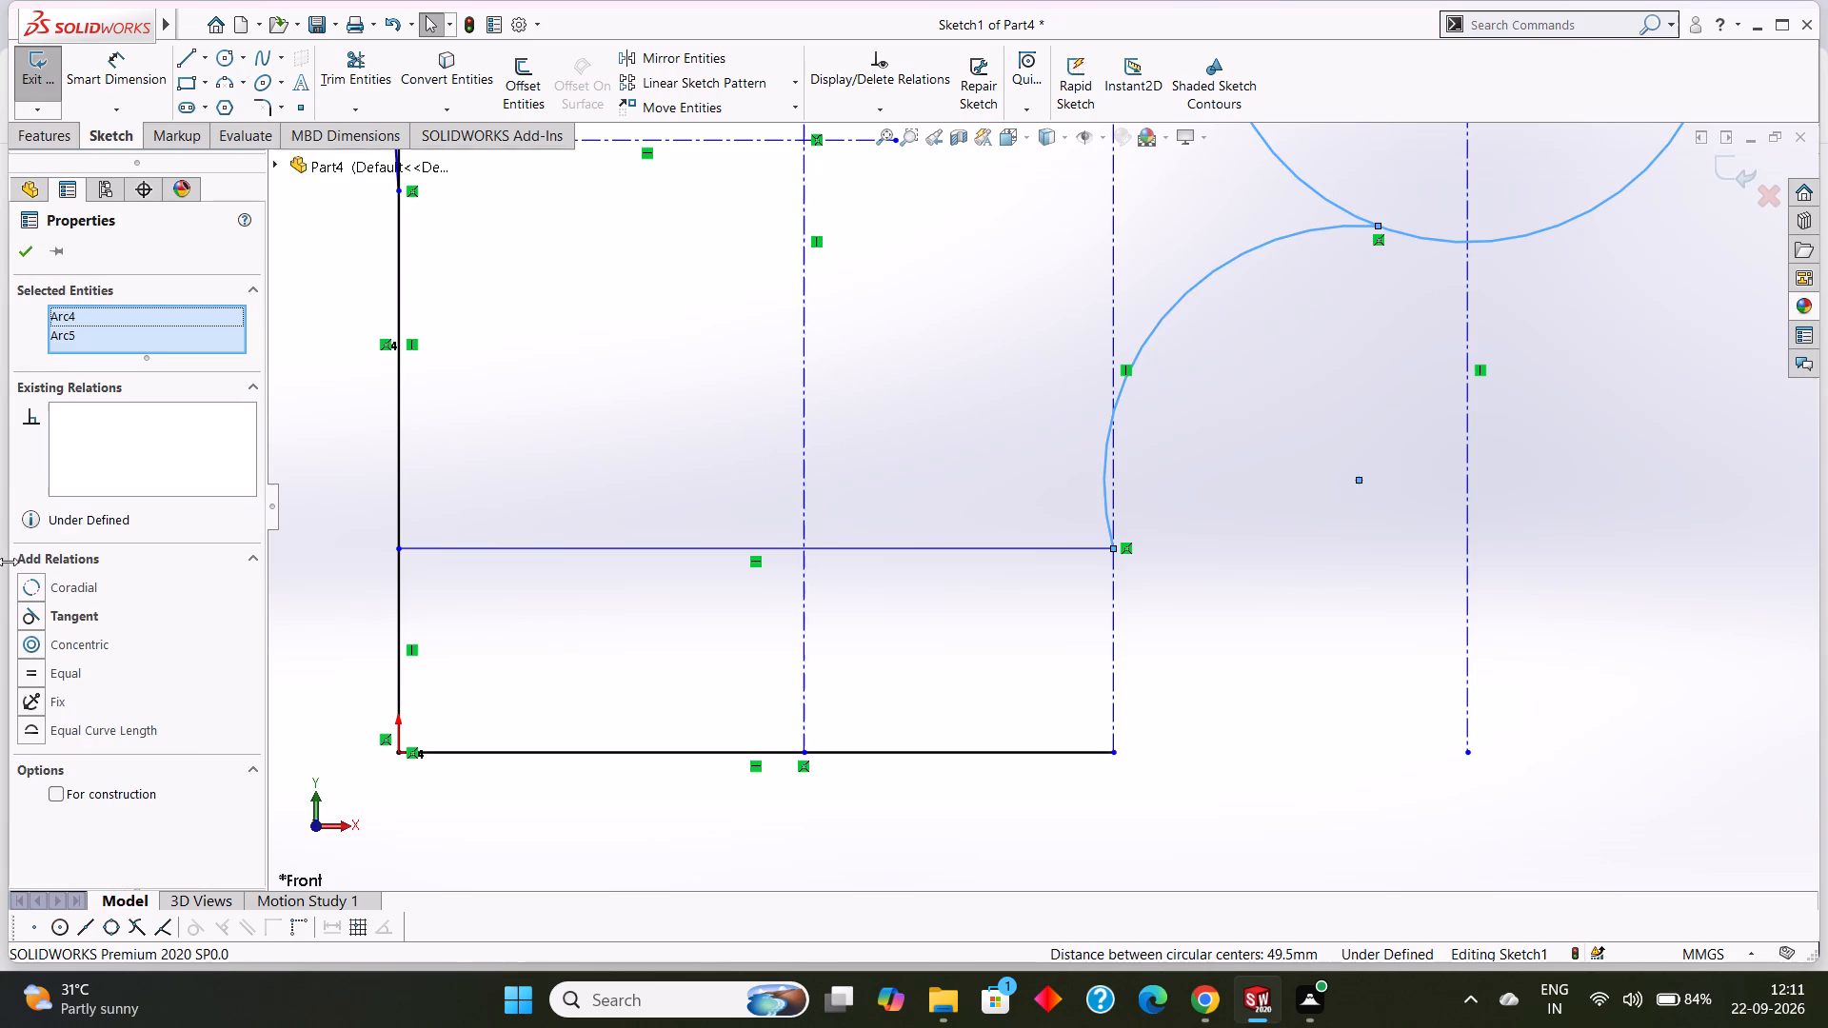
left_click(76, 619)
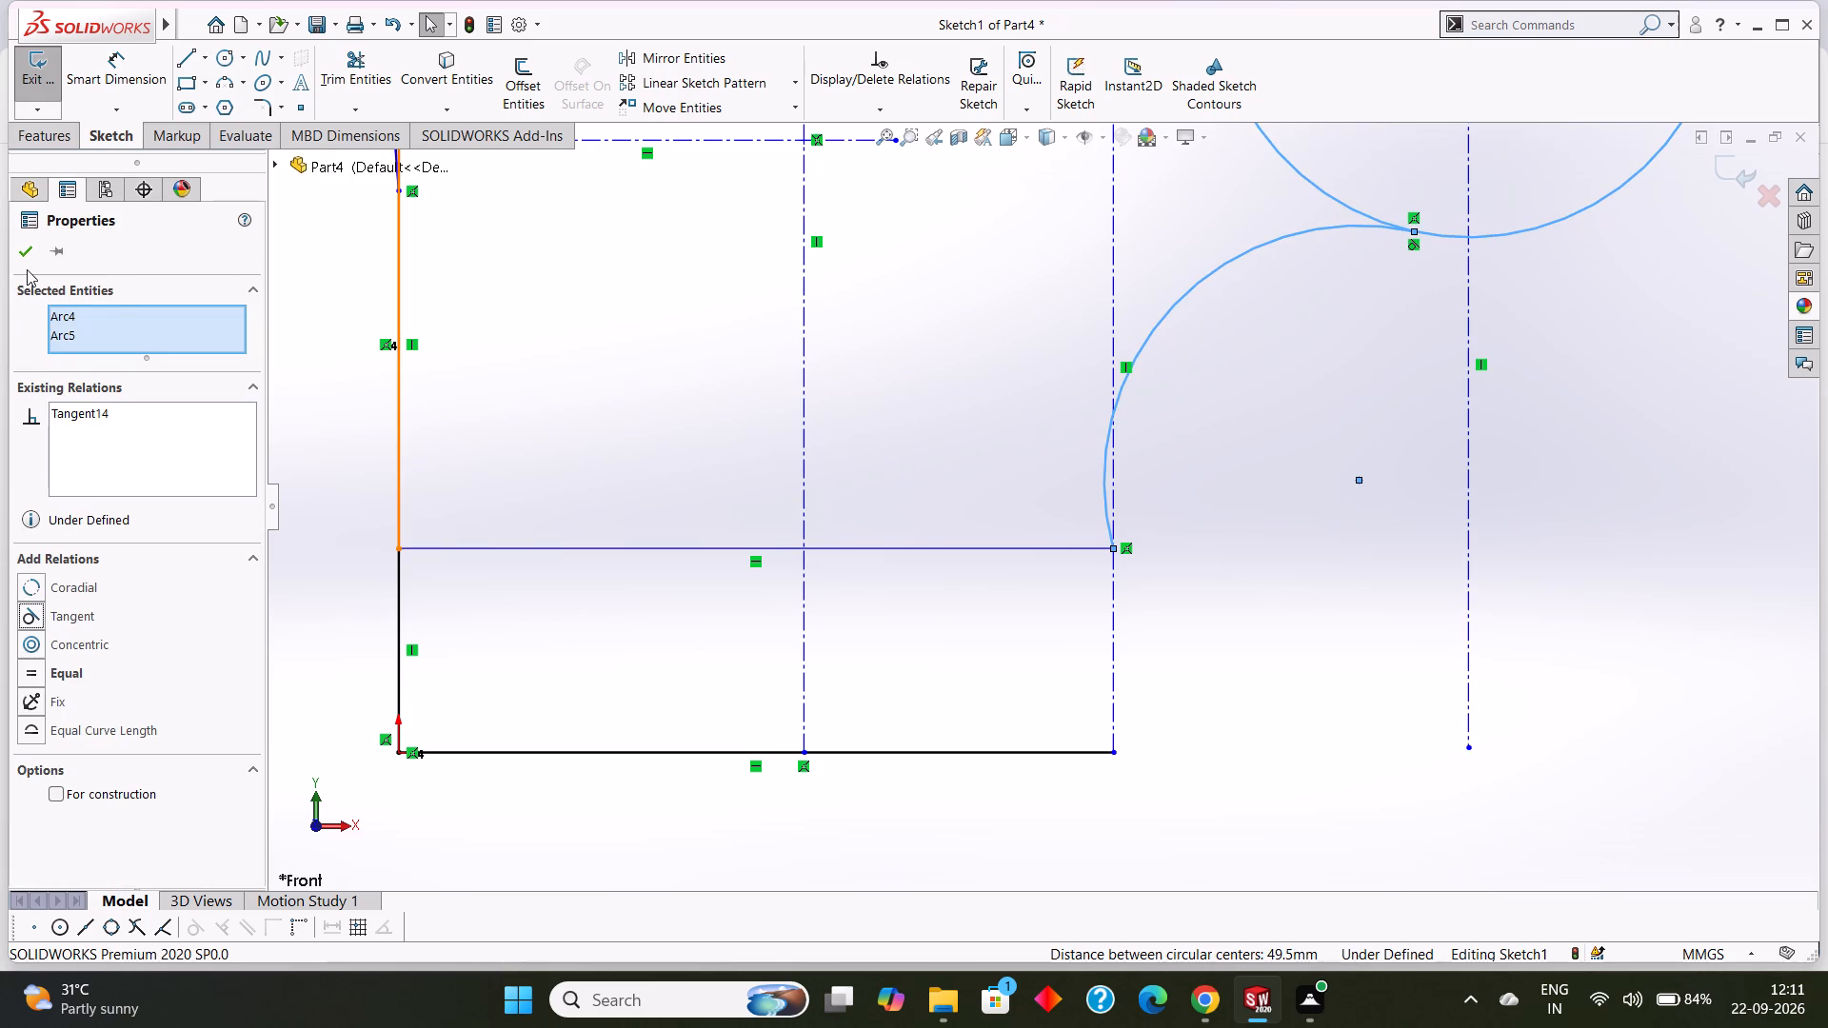
left_click(23, 253)
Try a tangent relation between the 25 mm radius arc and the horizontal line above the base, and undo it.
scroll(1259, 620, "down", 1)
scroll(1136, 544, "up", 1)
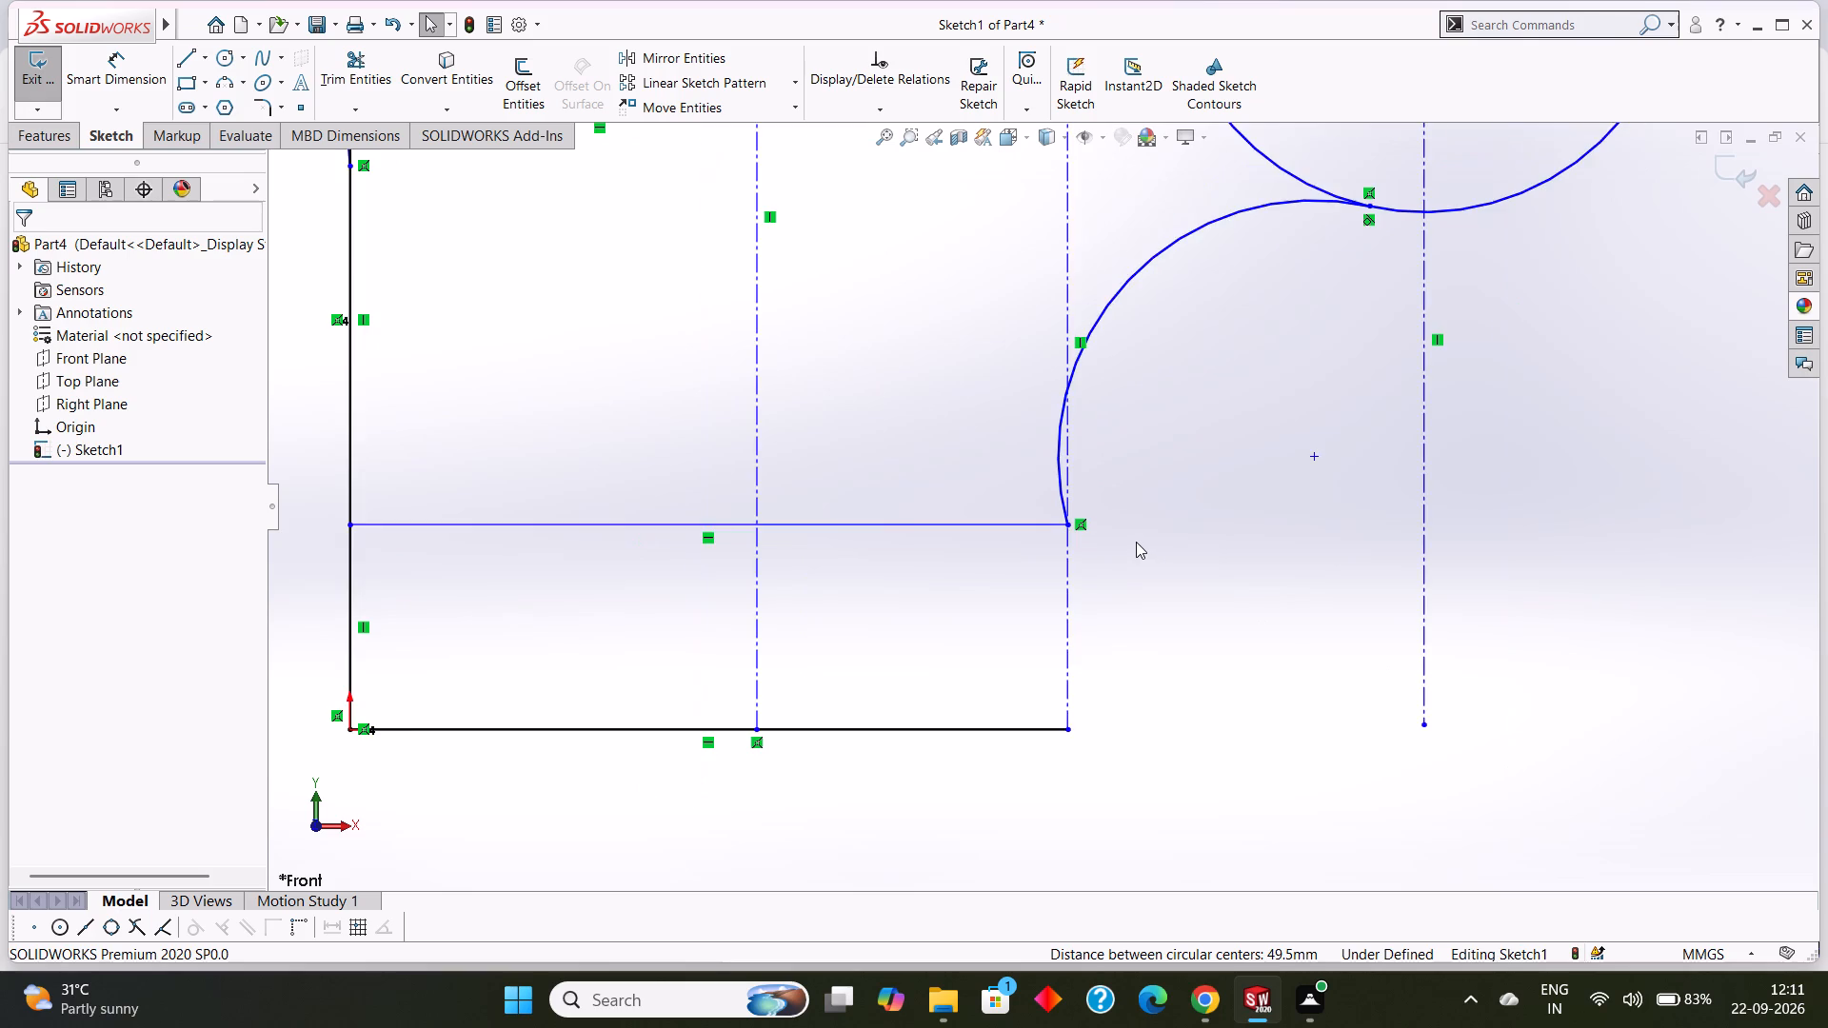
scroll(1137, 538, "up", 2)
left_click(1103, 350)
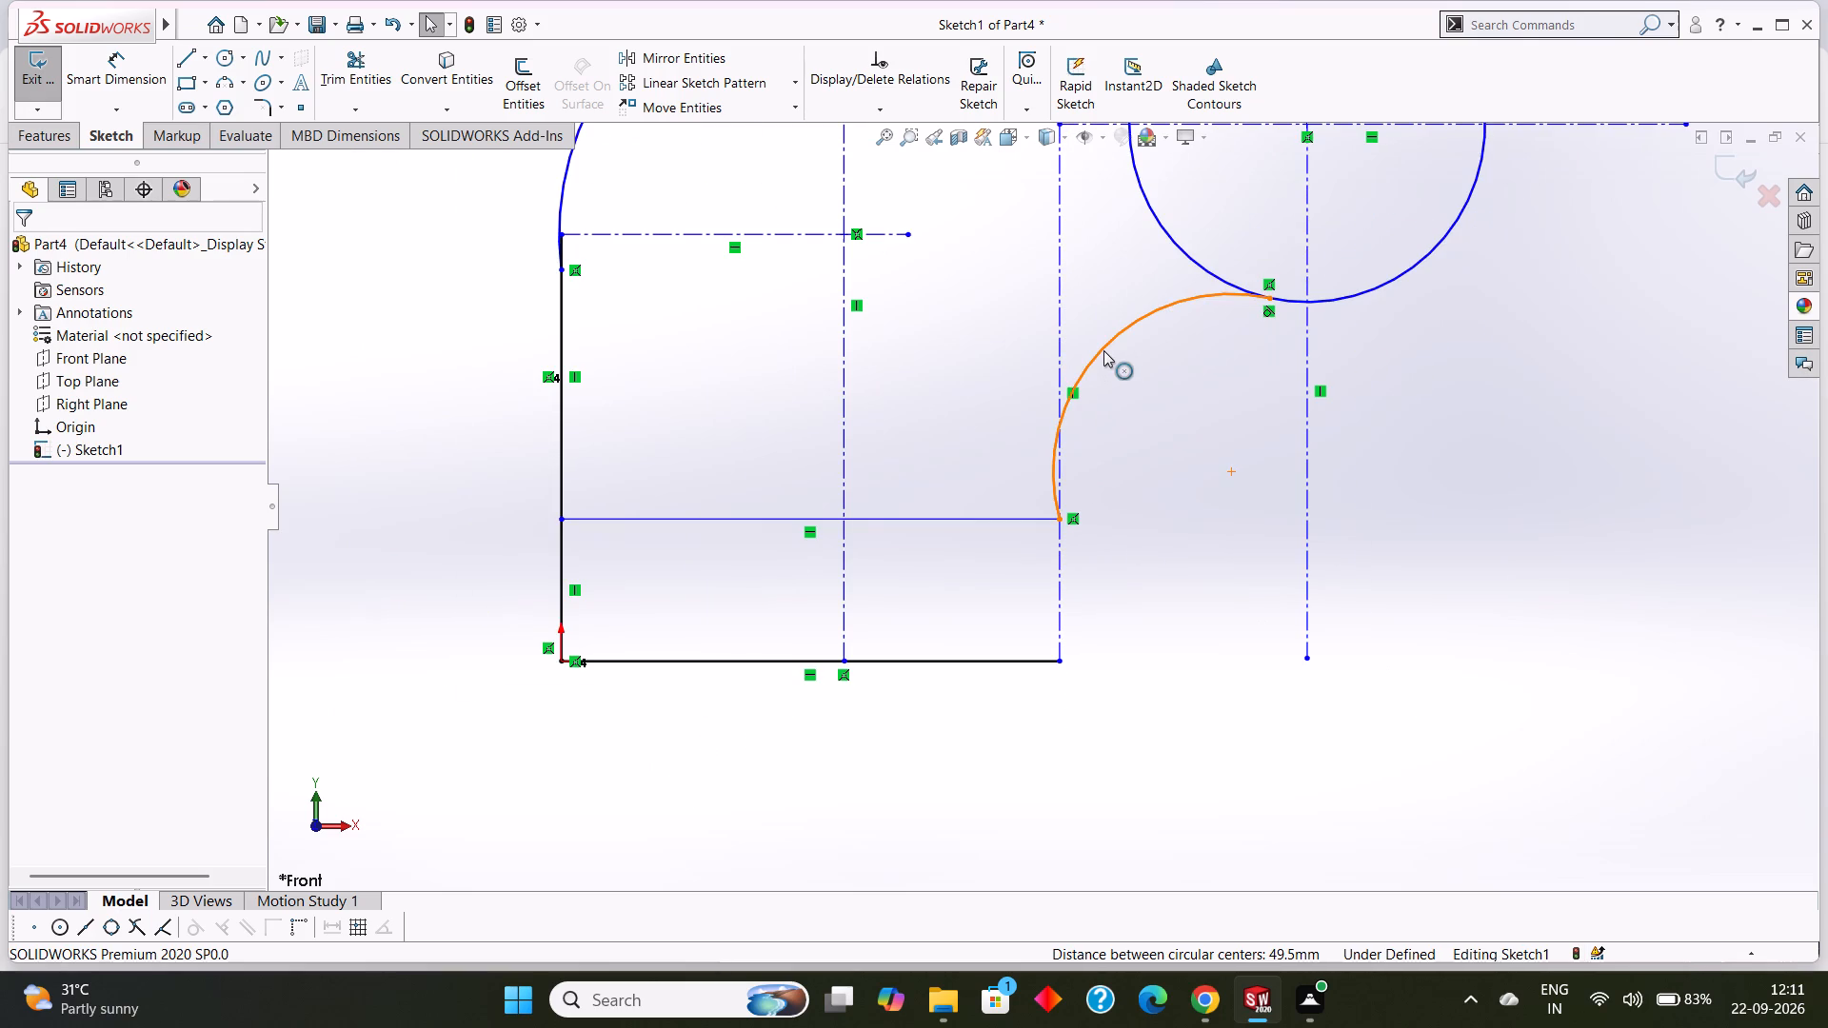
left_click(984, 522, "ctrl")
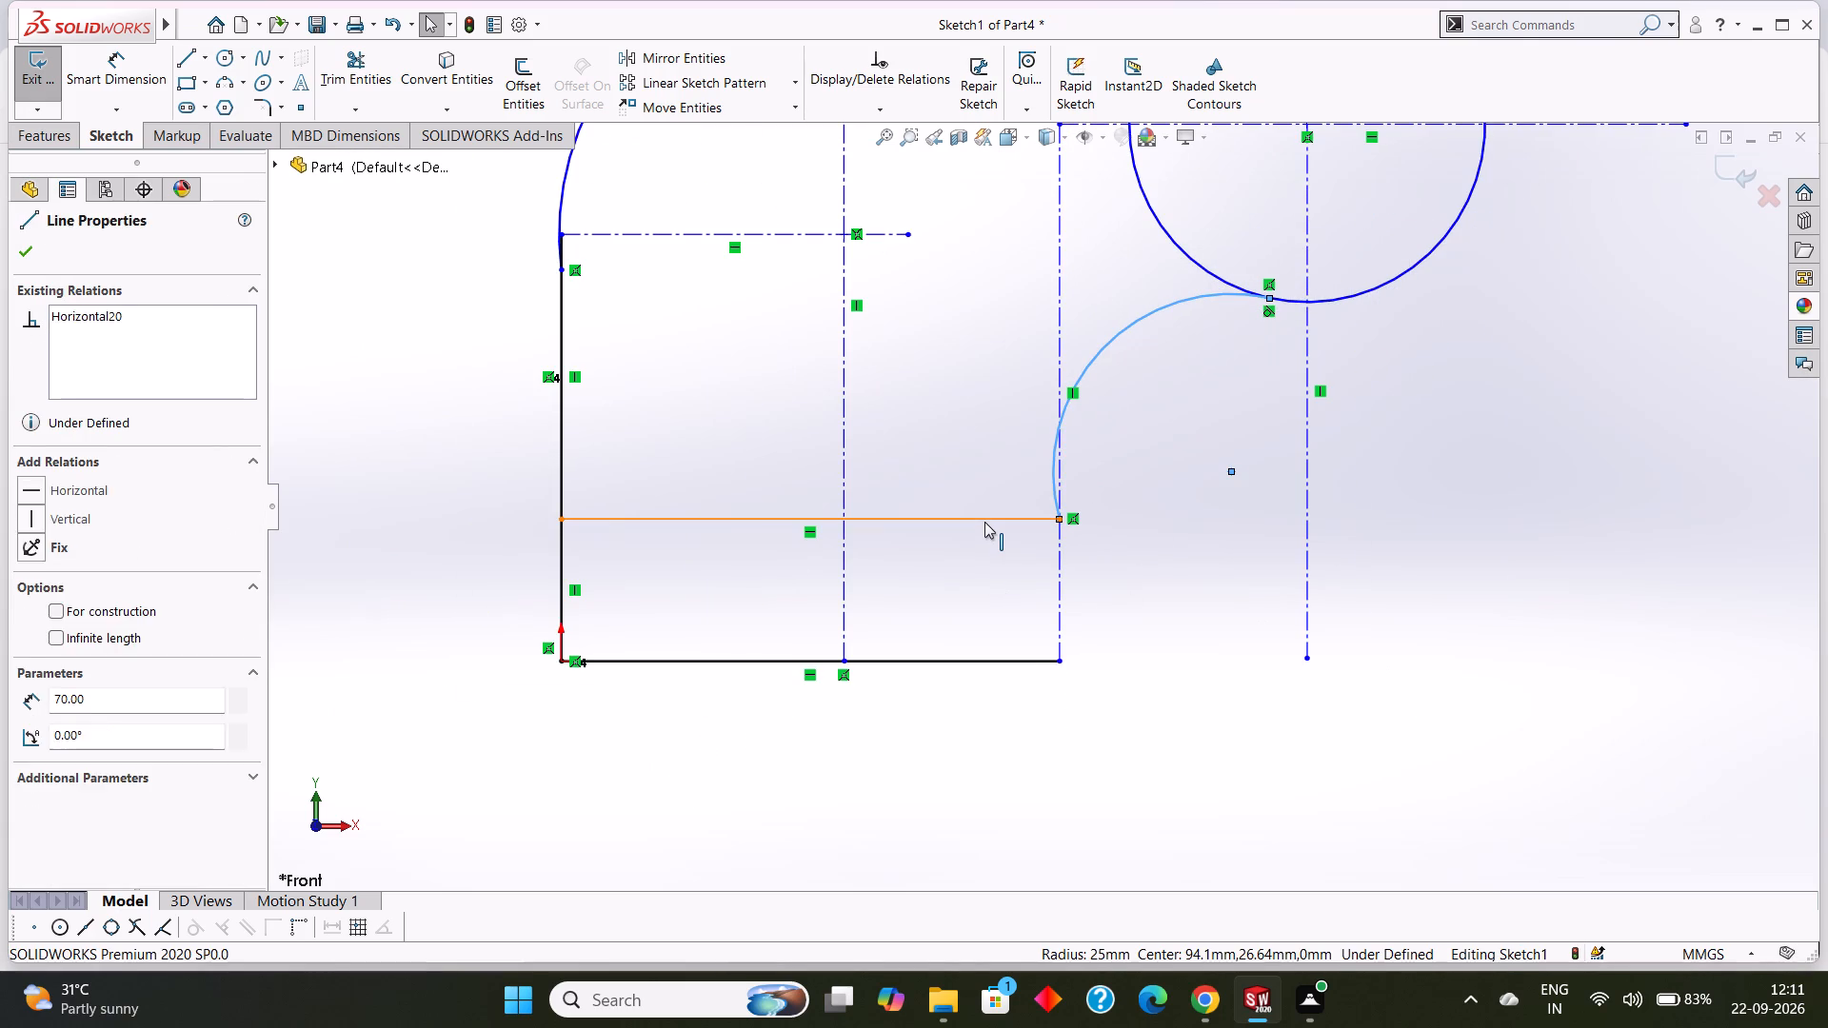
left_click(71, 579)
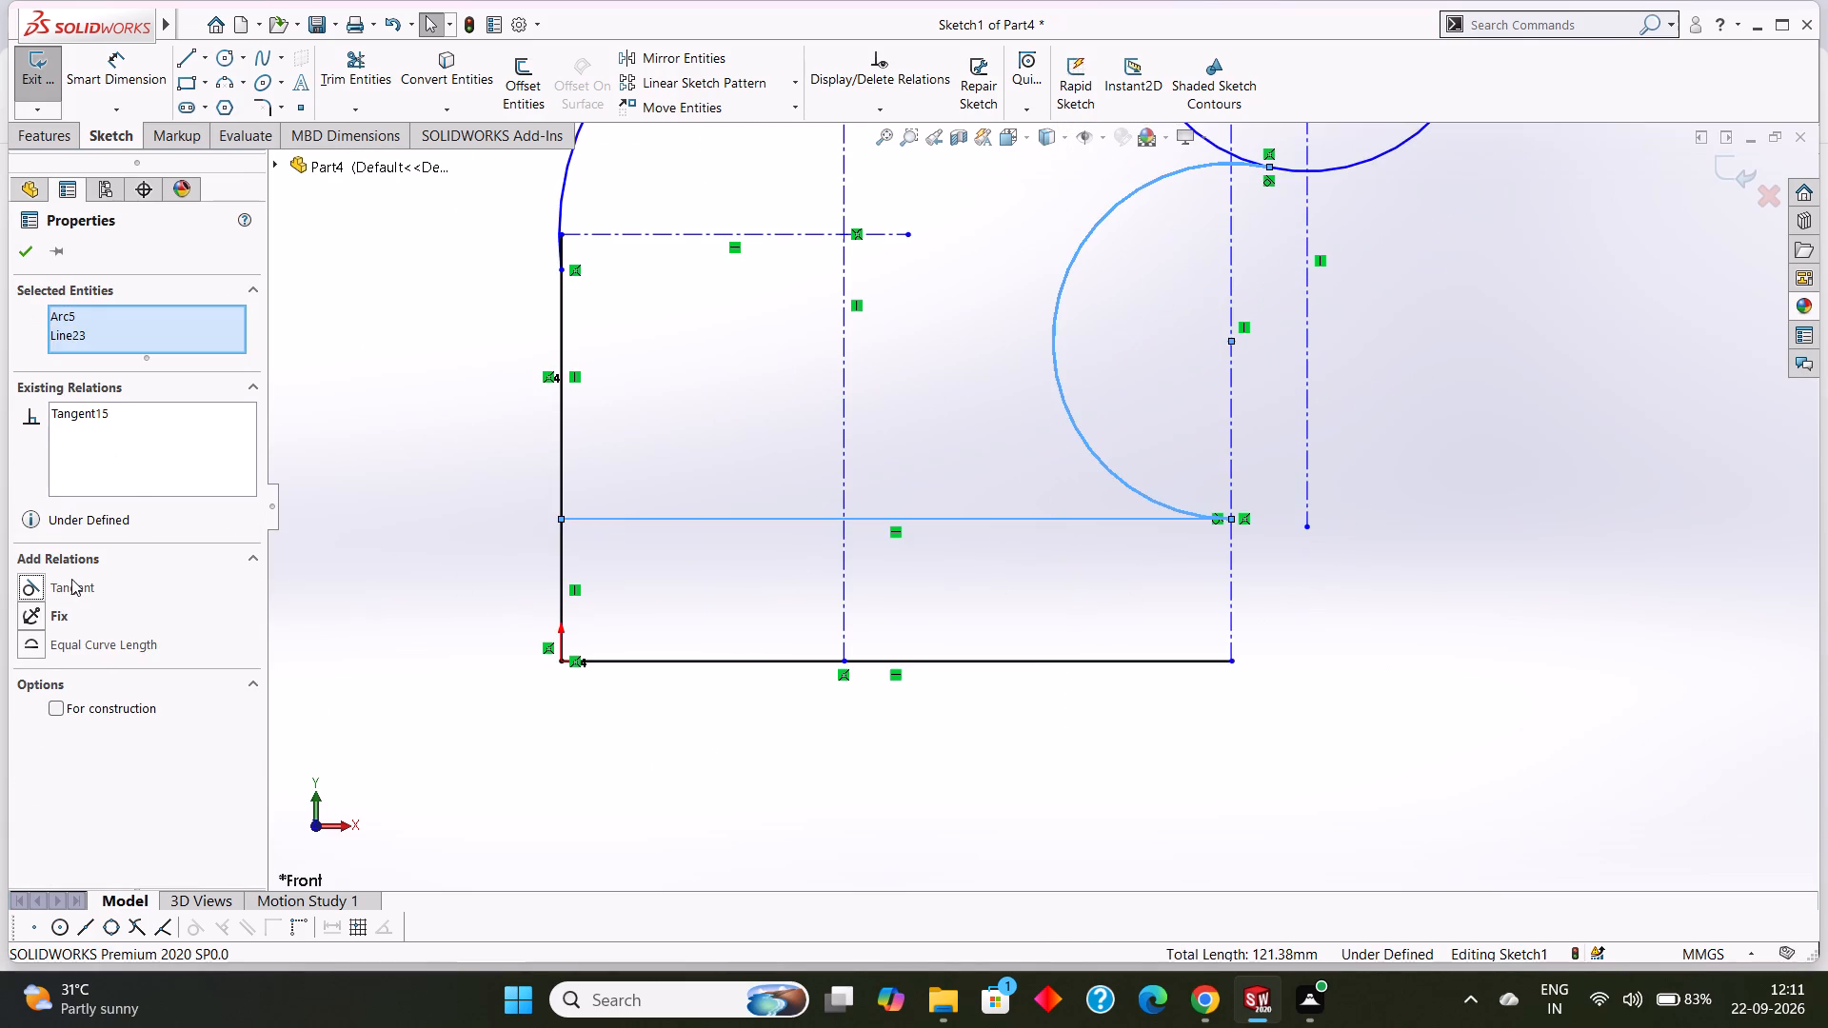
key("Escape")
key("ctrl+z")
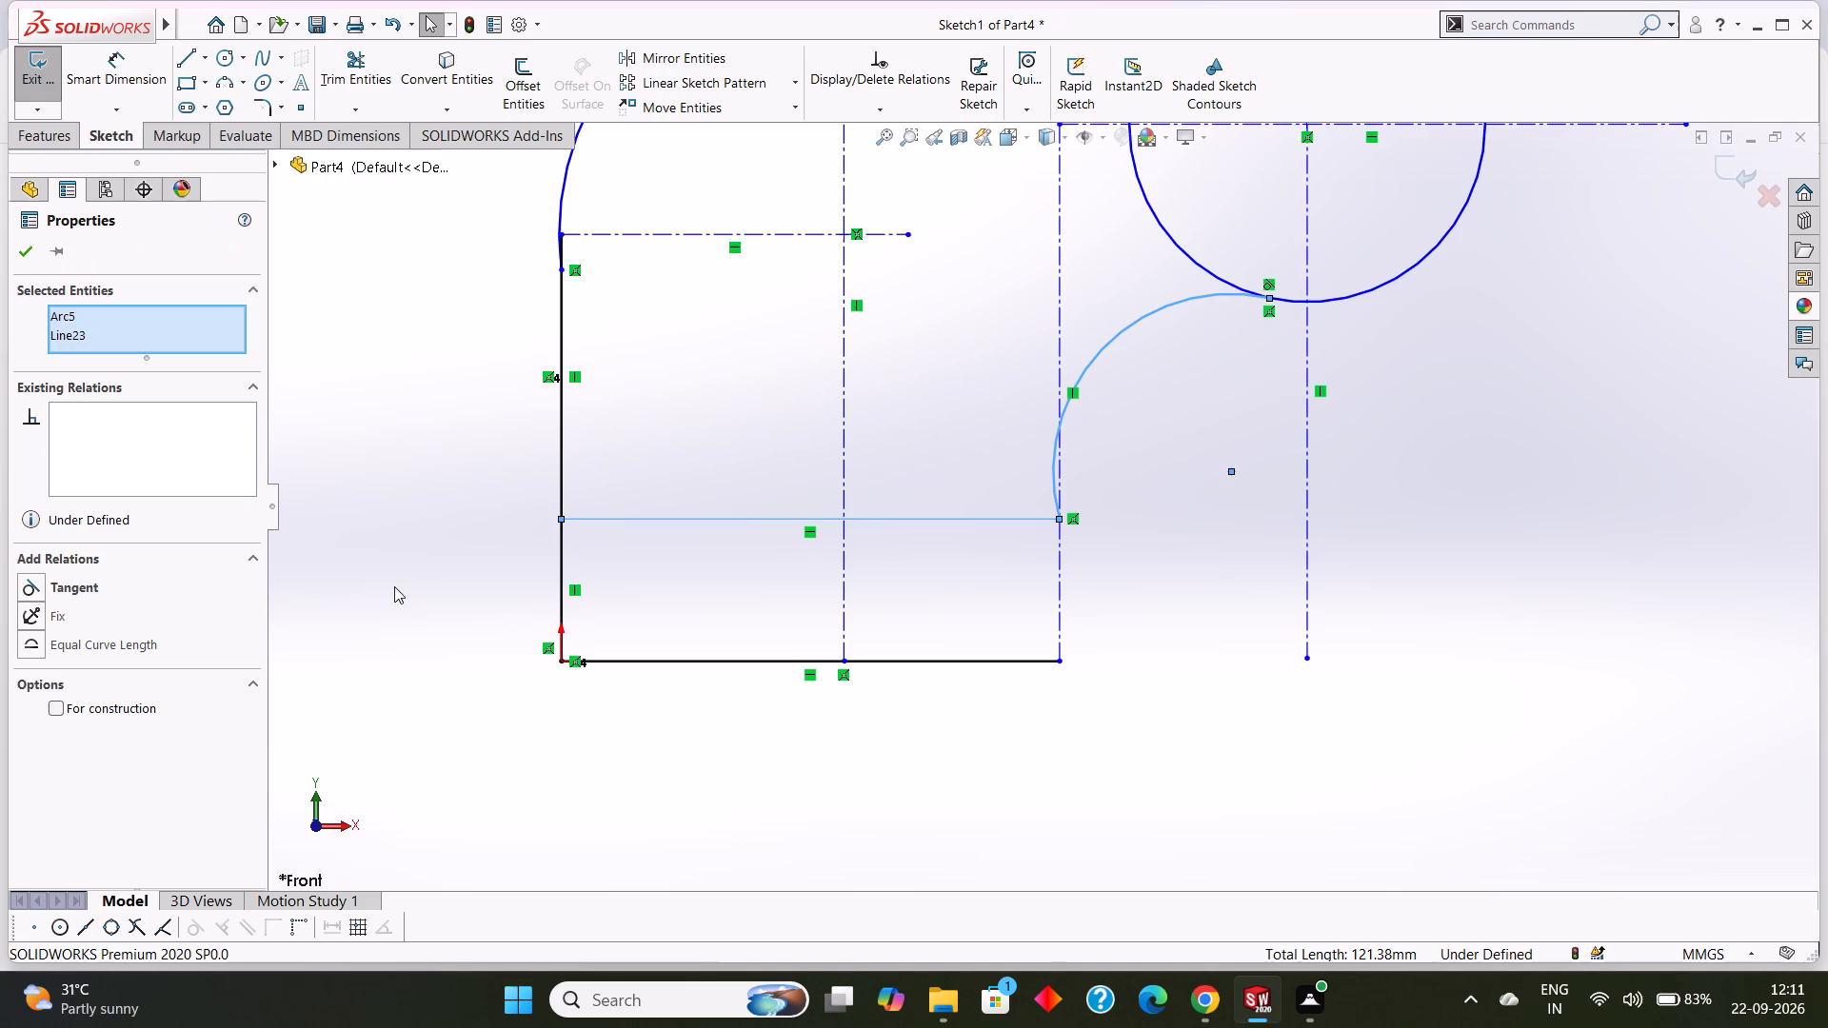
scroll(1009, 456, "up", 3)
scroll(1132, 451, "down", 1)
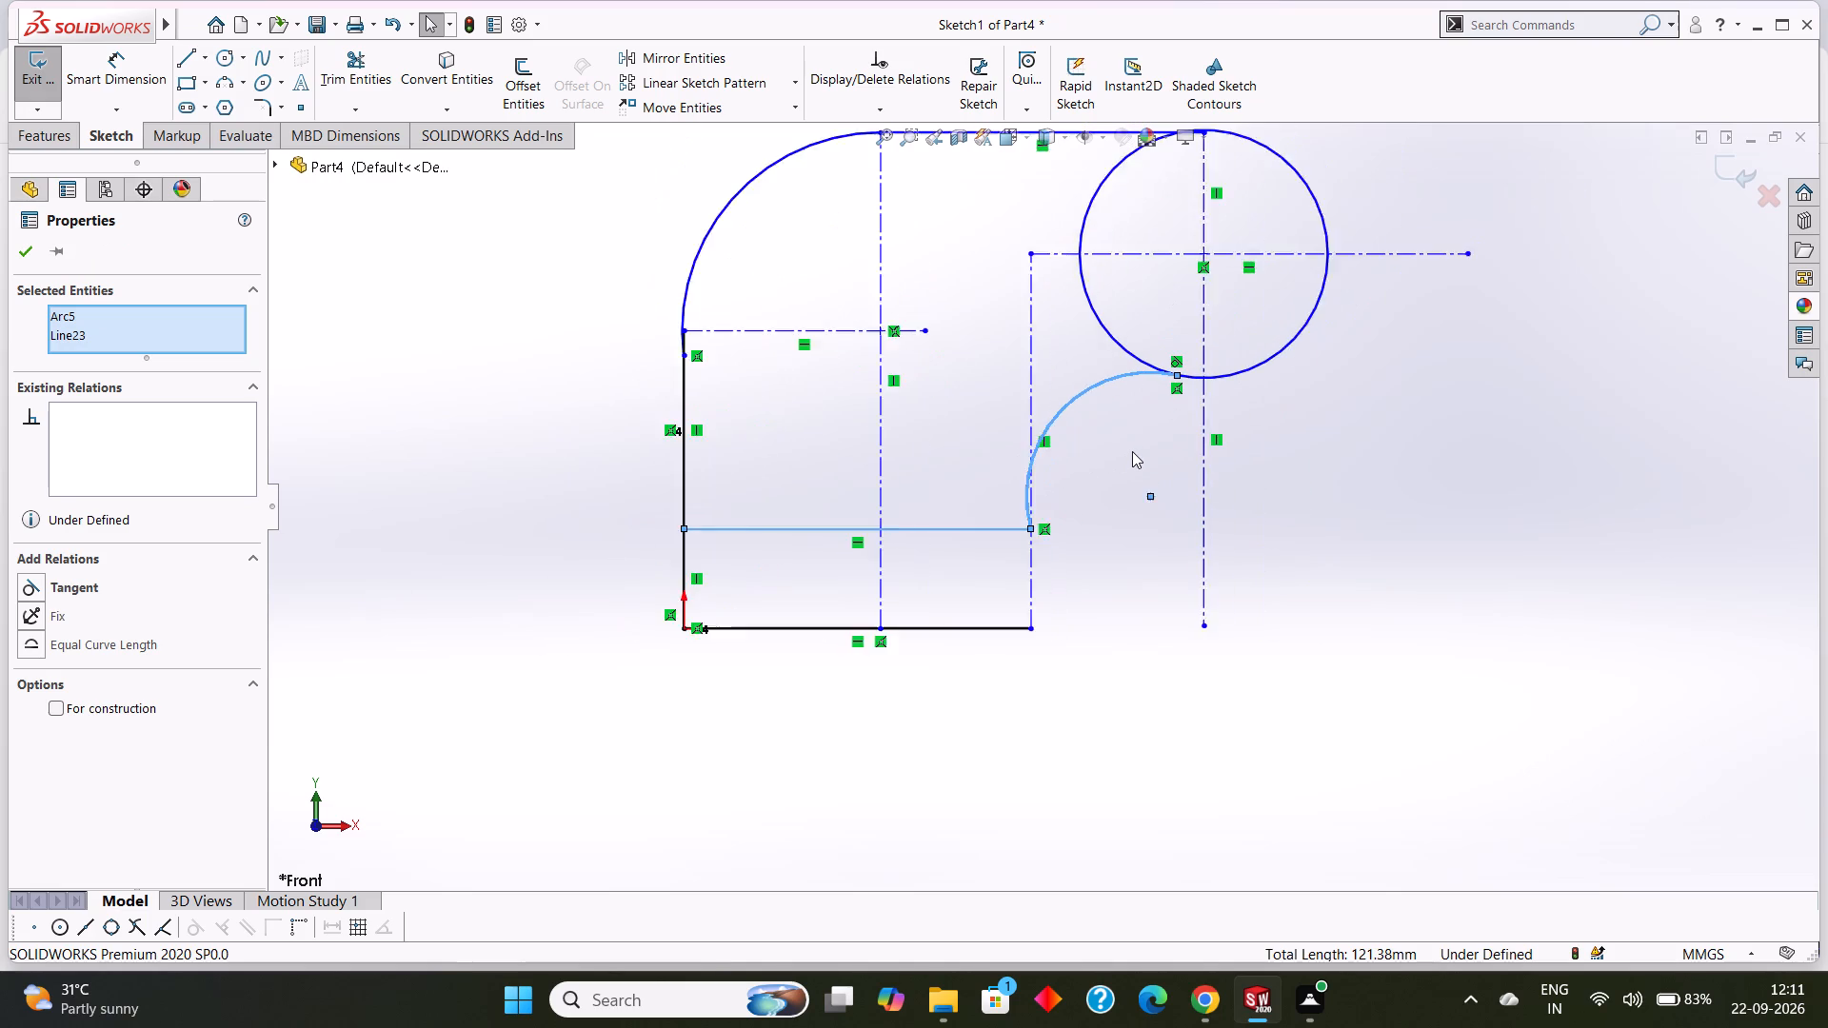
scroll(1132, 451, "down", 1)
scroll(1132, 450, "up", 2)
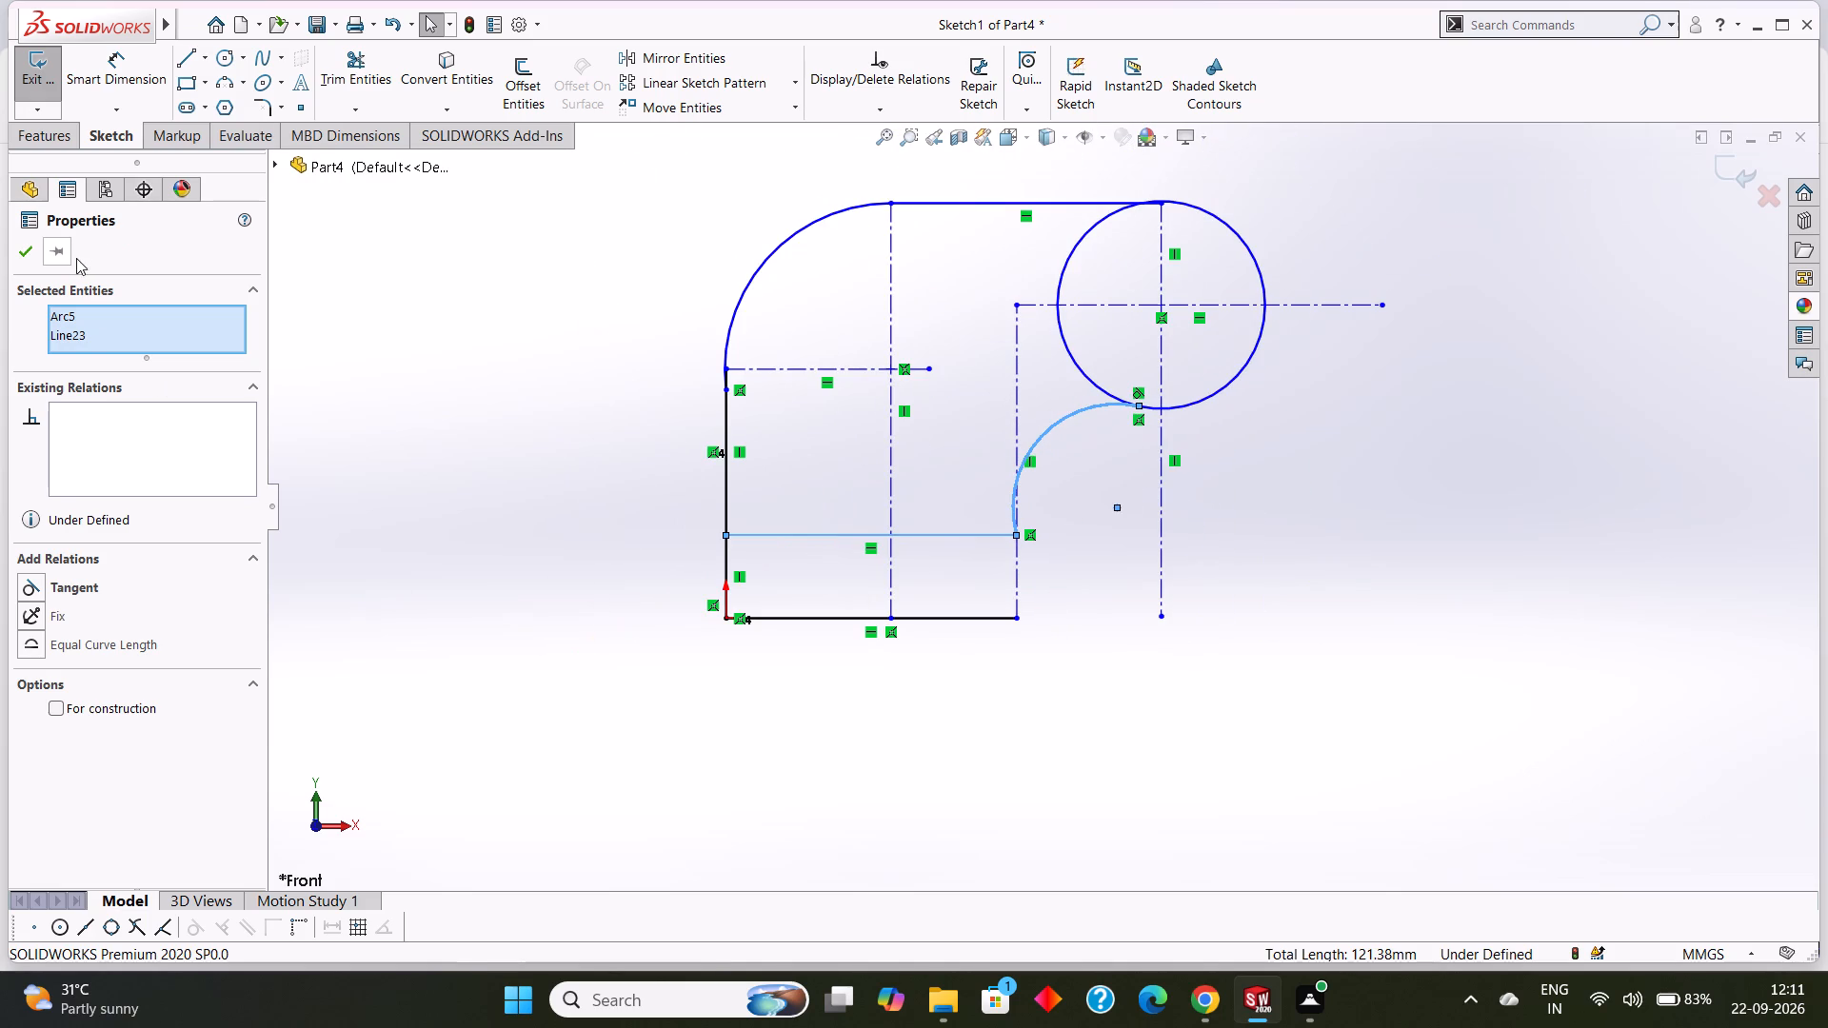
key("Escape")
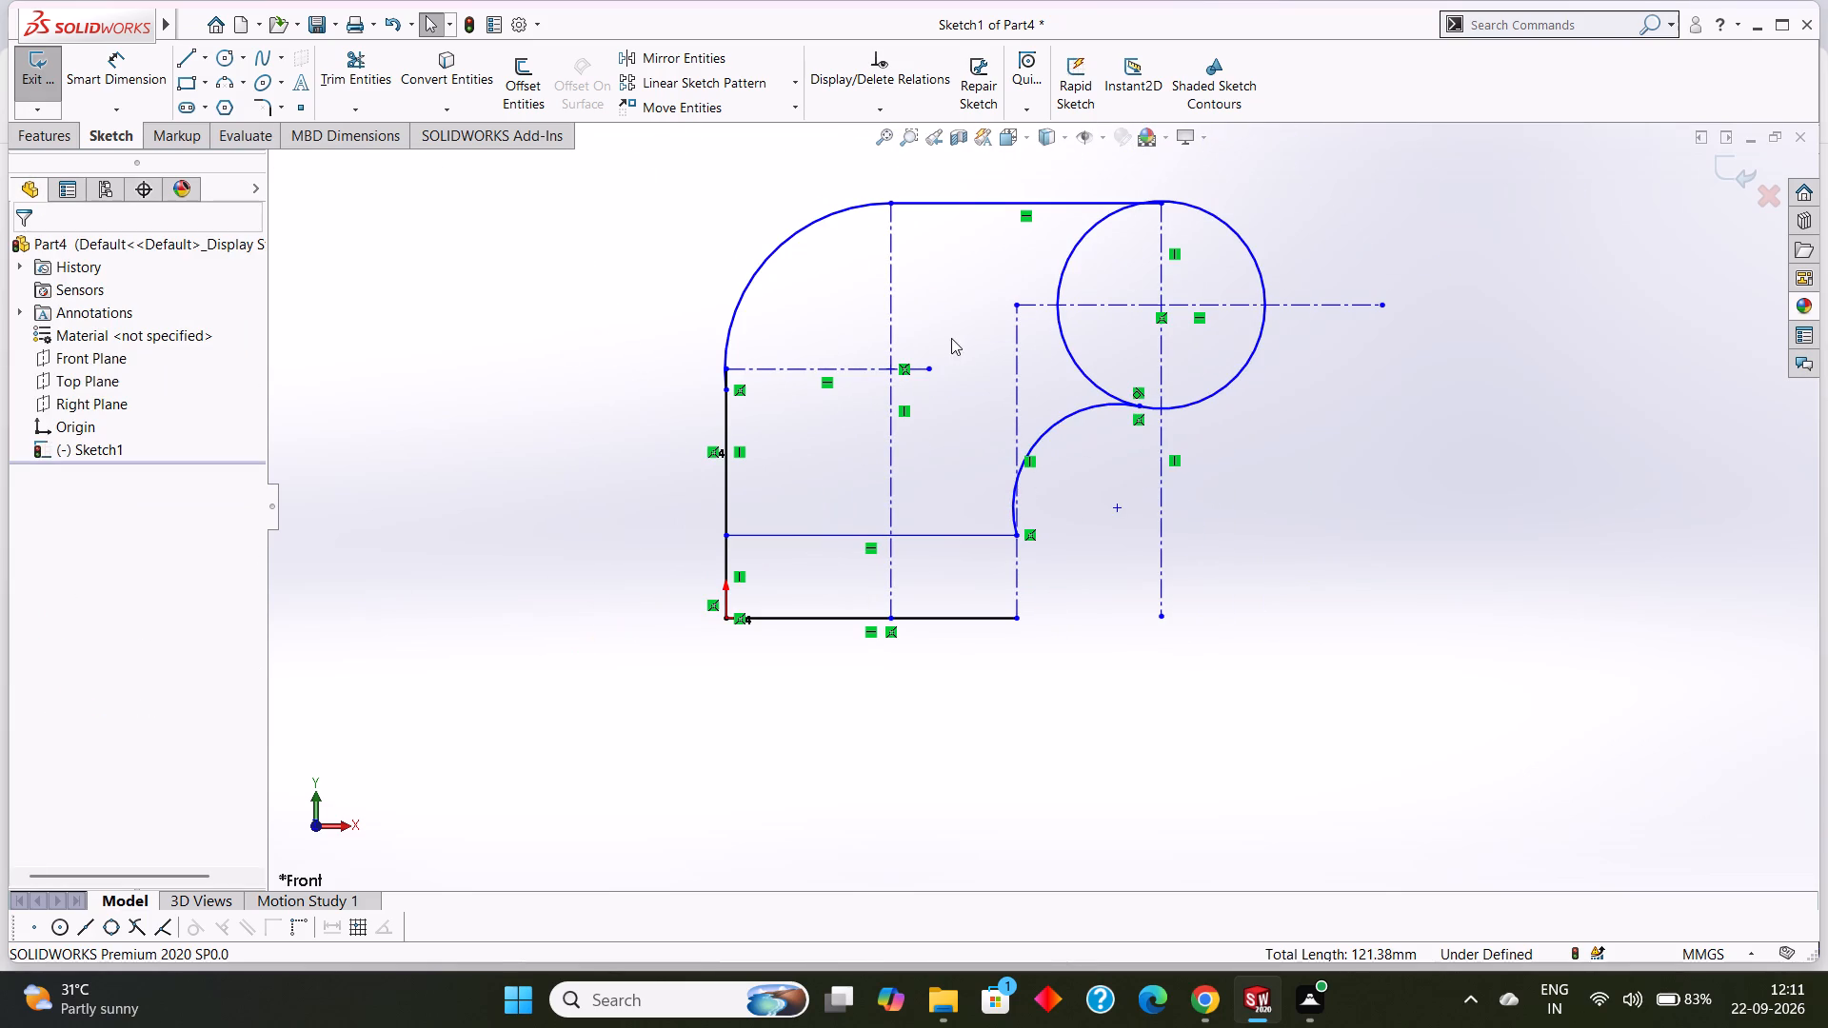
Trim away the circle's inner portion between the top line and the tangent arc's endpoint.
left_click(359, 70)
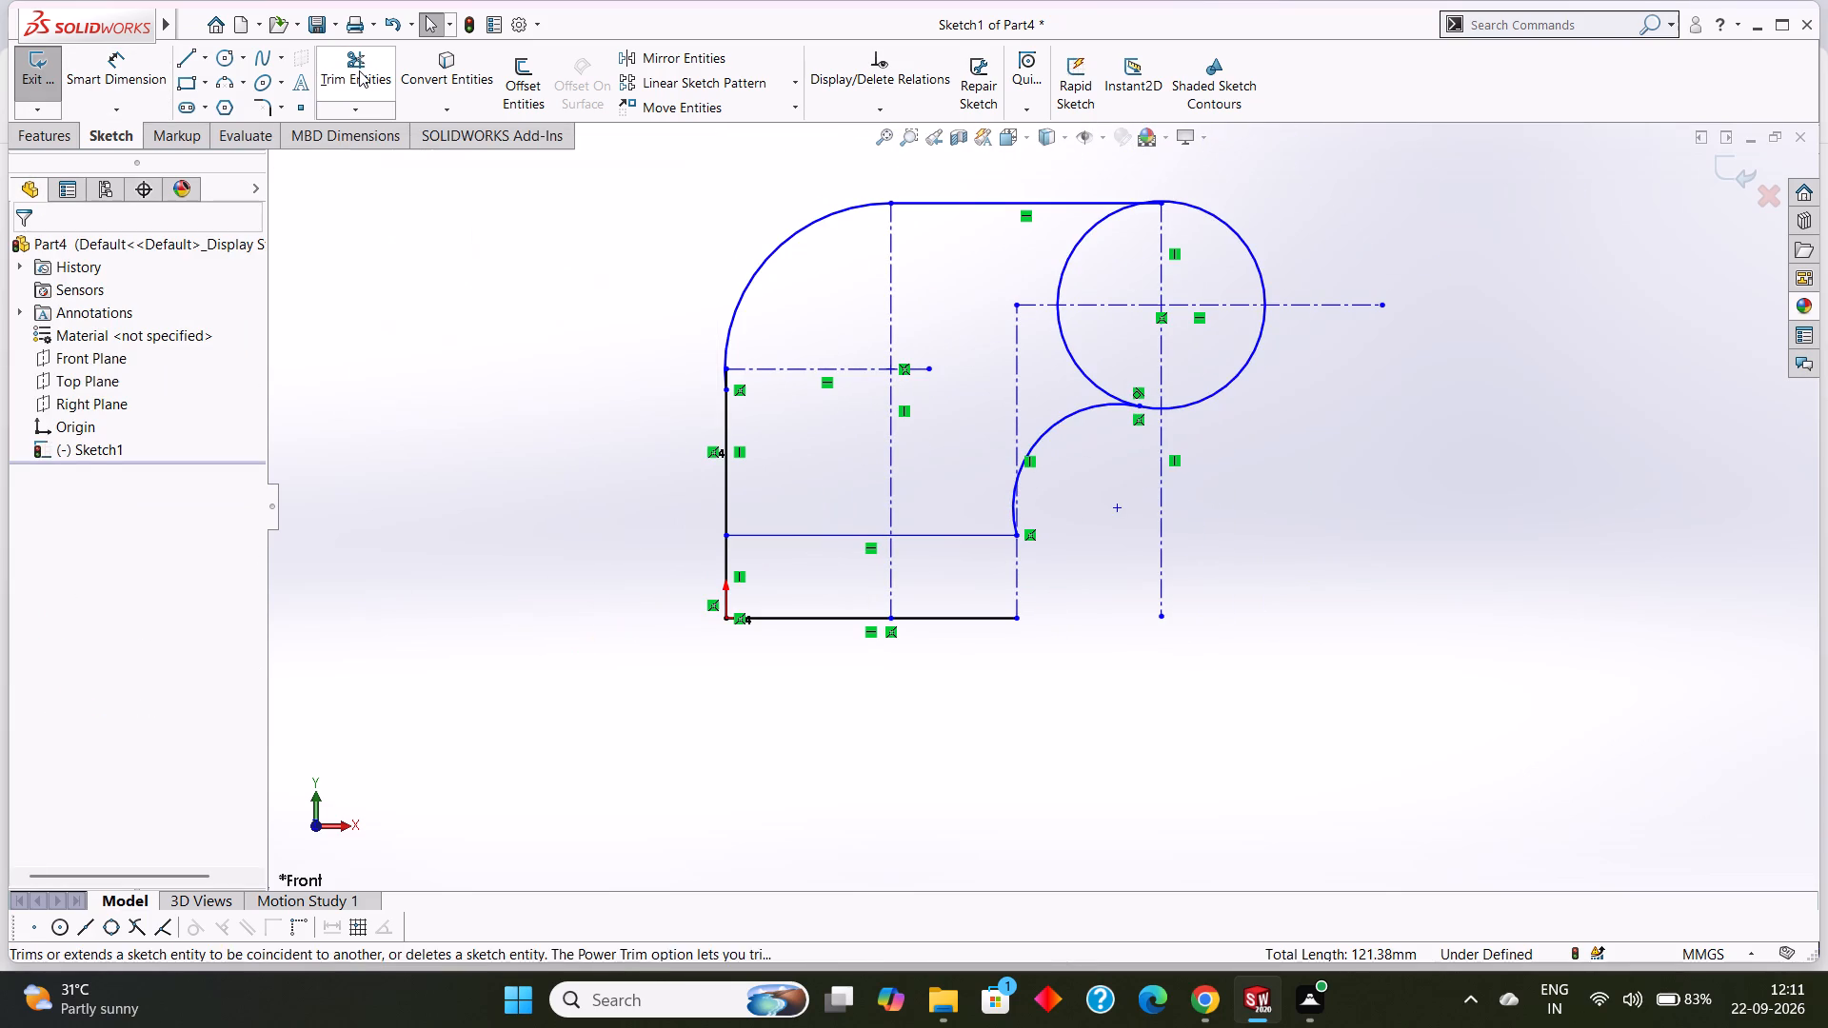
scroll(1149, 427, "down", 2)
scroll(1165, 423, "up", 1)
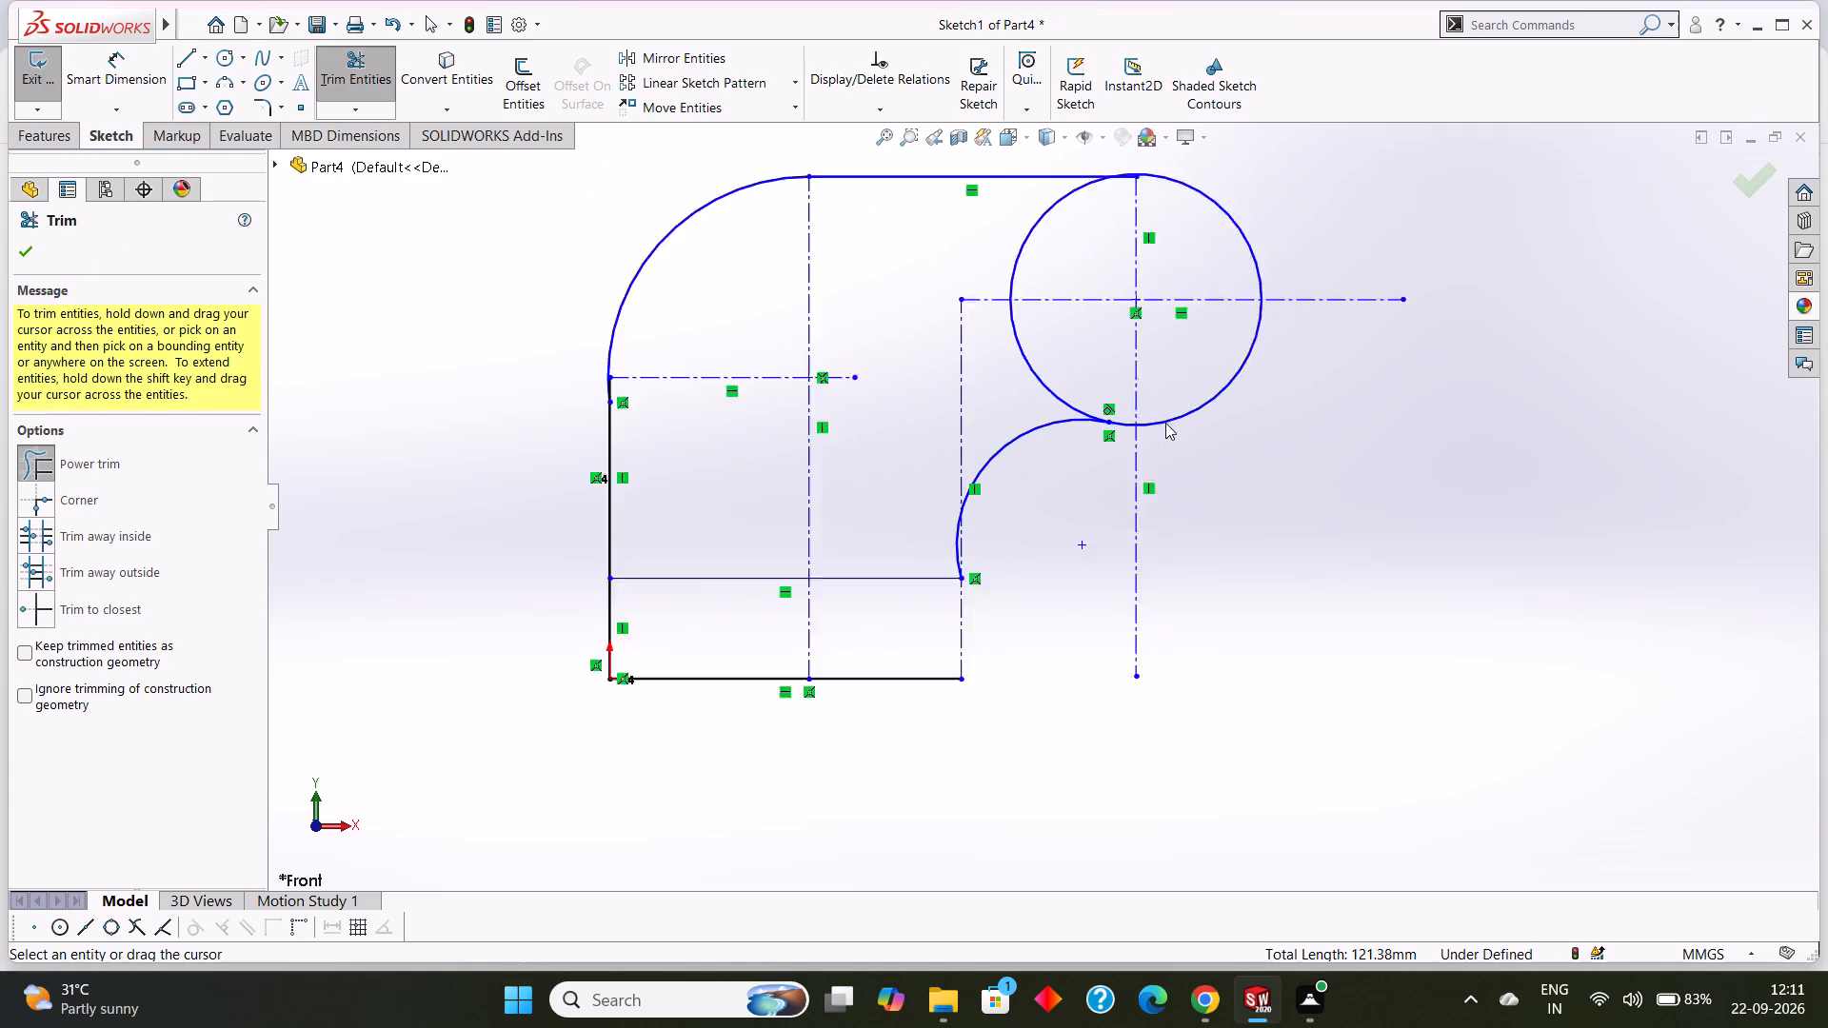
scroll(1165, 423, "up", 1)
left_click_drag(1008, 379, 1037, 373)
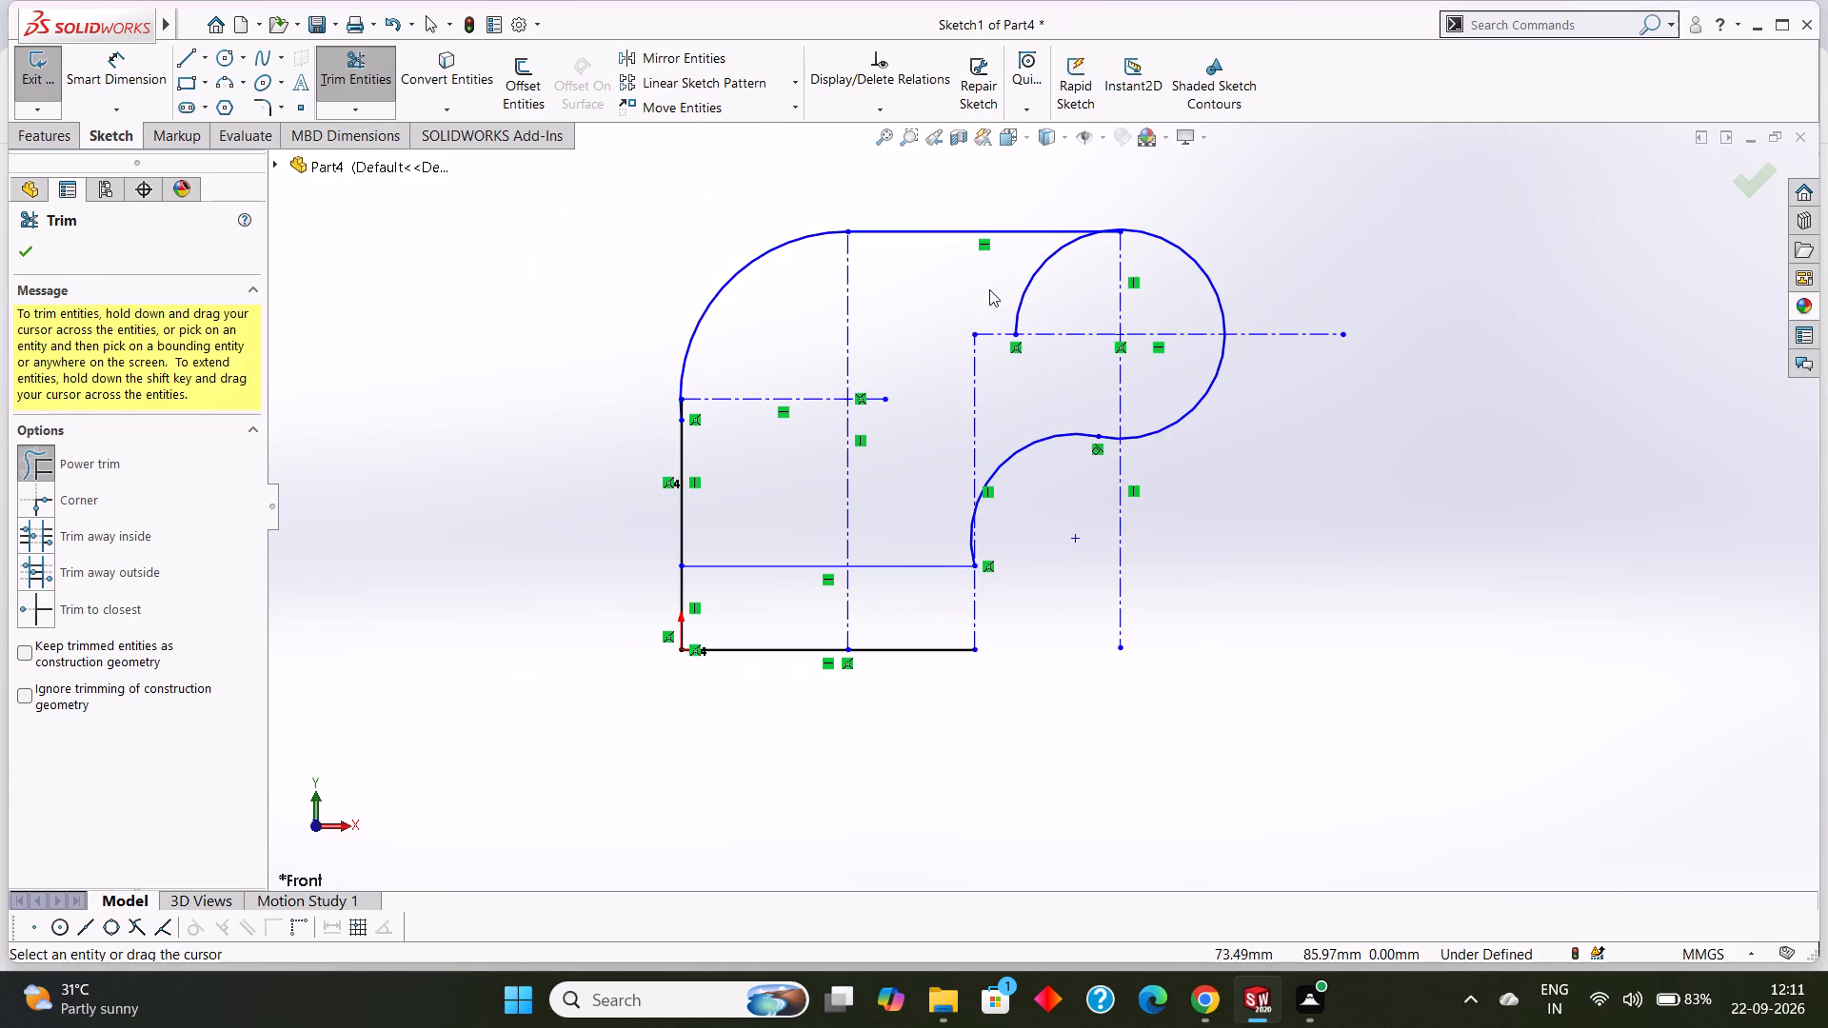
left_click_drag(1011, 274, 1059, 293)
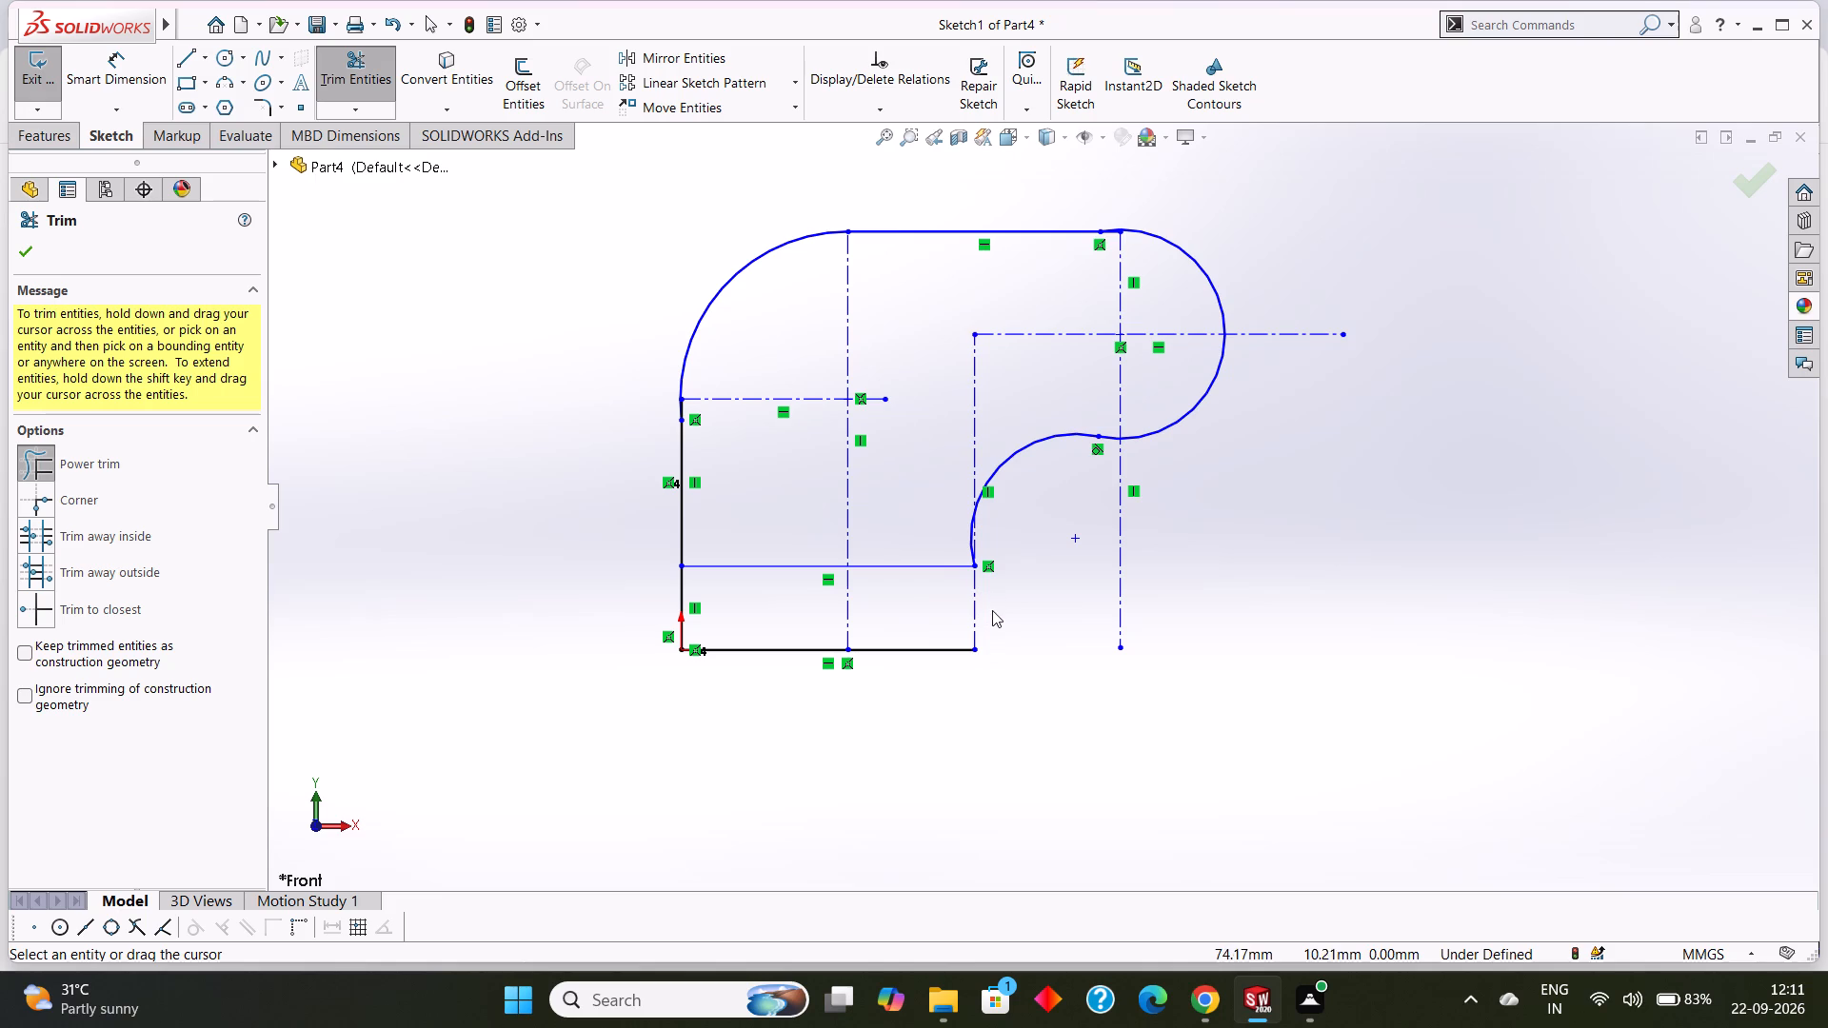
Trim away the horizontal line located 20 mm above the base line.
left_click_drag(927, 597, 931, 521)
left_click_drag(765, 587, 785, 533)
left_click_drag(785, 533, 788, 524)
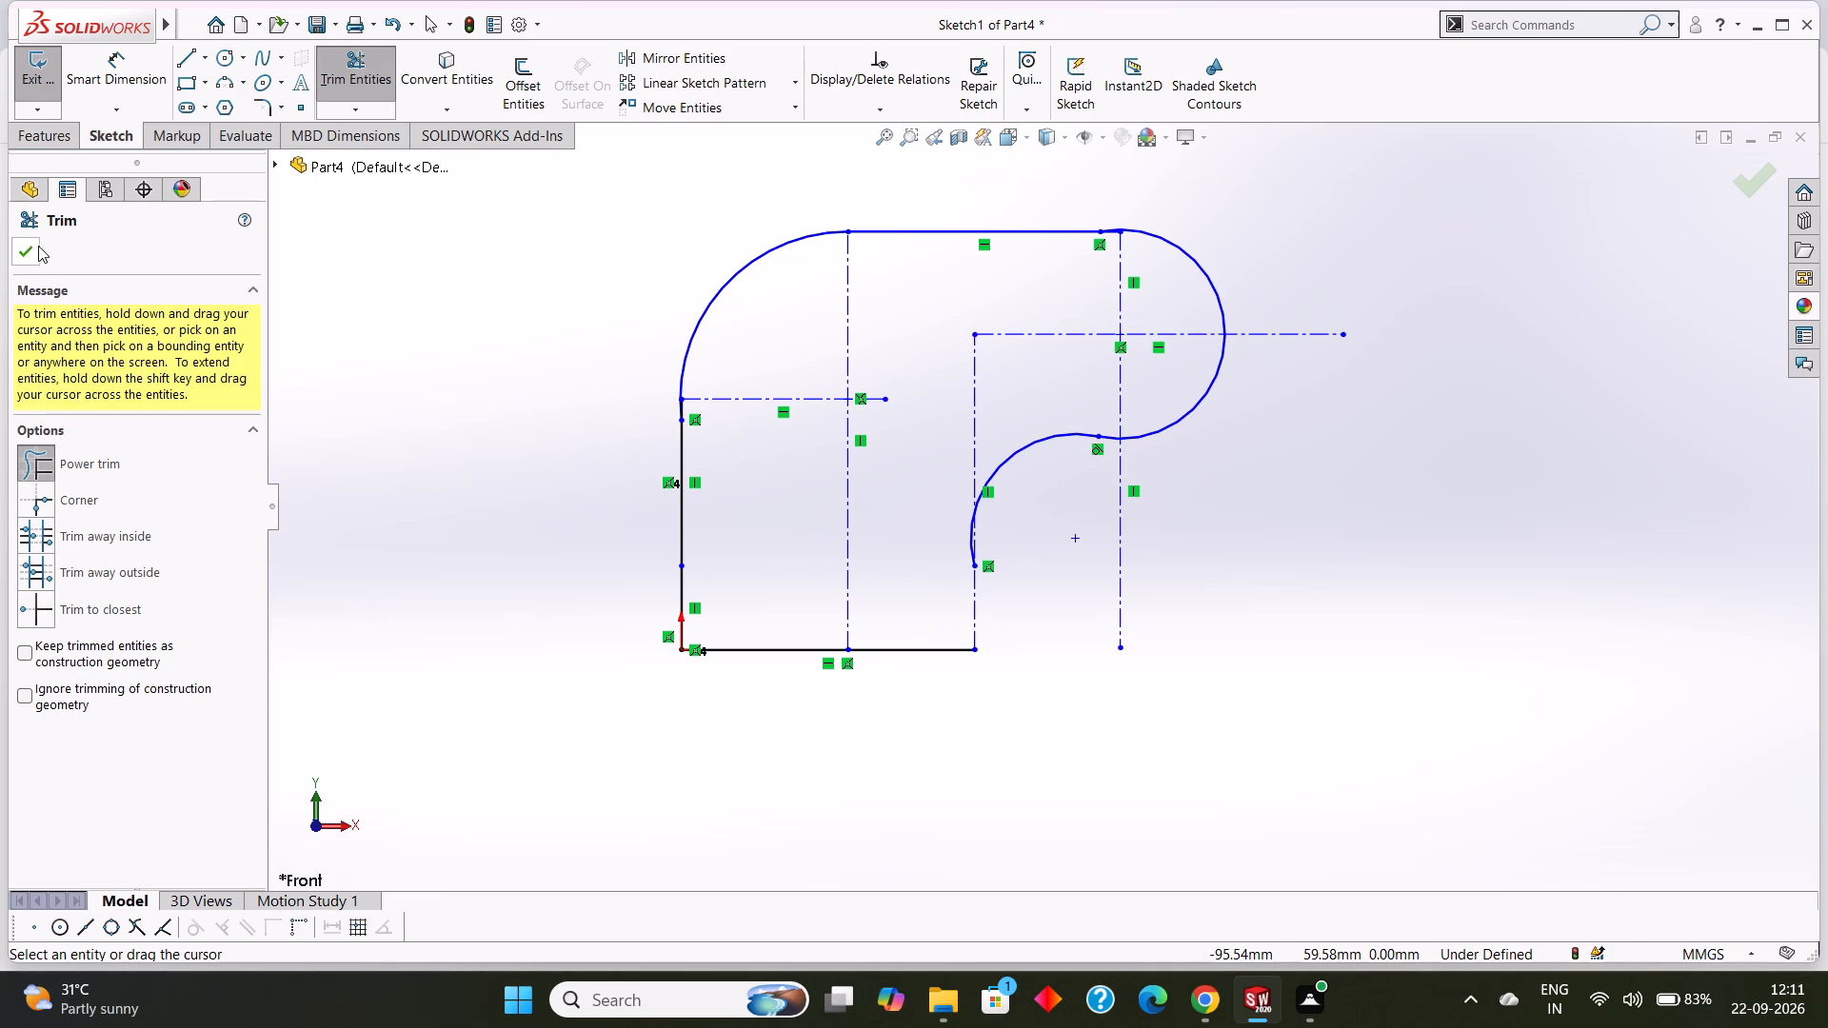
left_click(24, 248)
Draw a 20 mm vertical line from the tangent arc's lower end down to the base line's end.
left_click(185, 61)
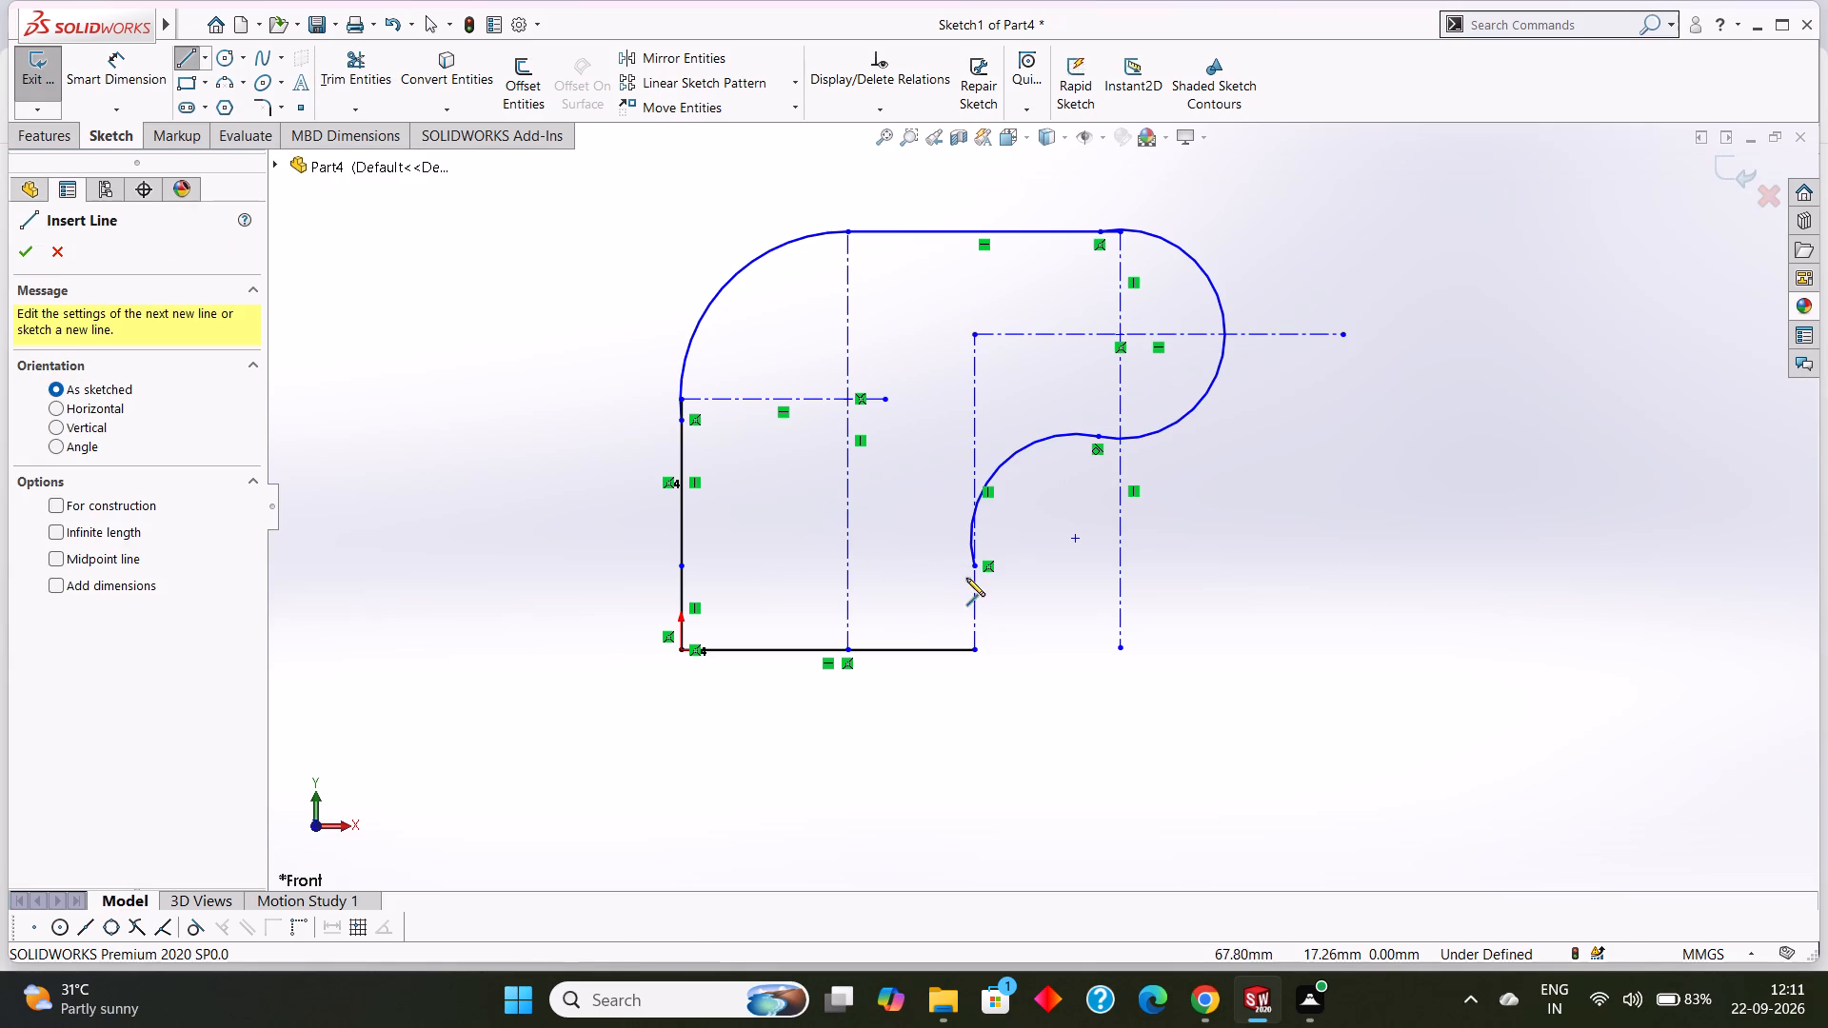
left_click(973, 568)
left_click(975, 649)
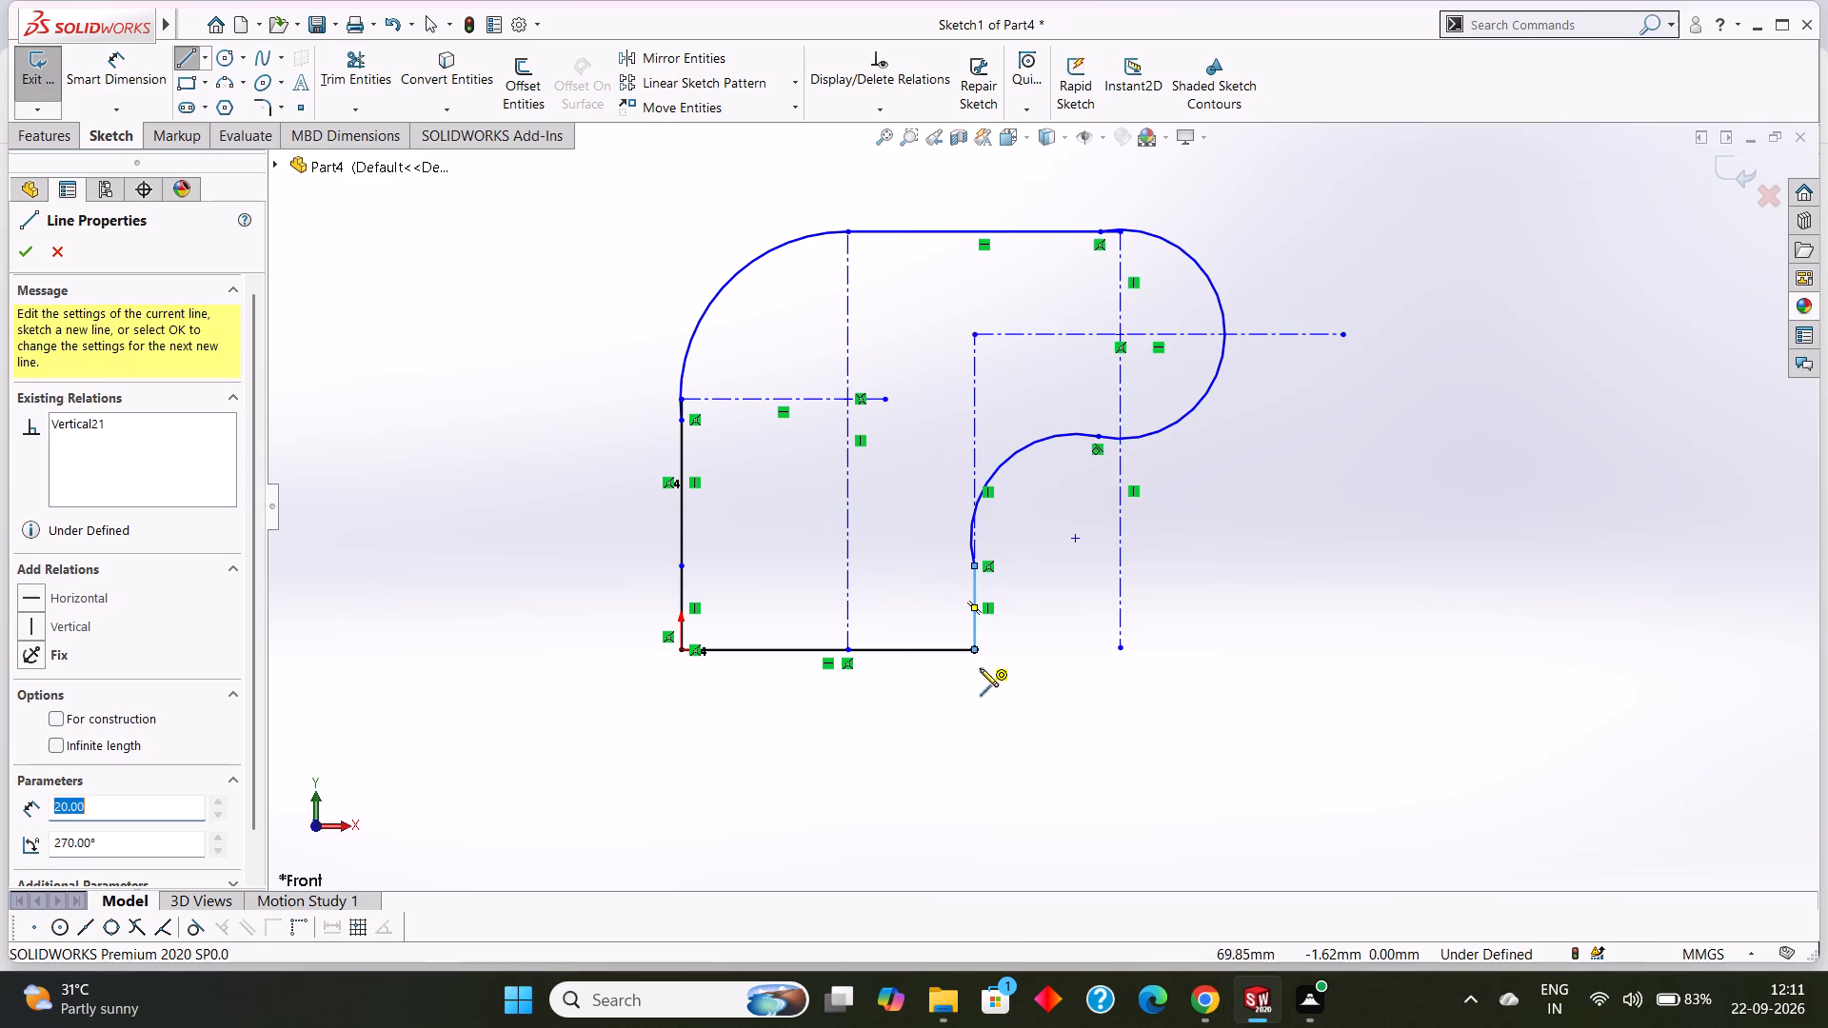
right_click(1063, 703)
left_click(1127, 720)
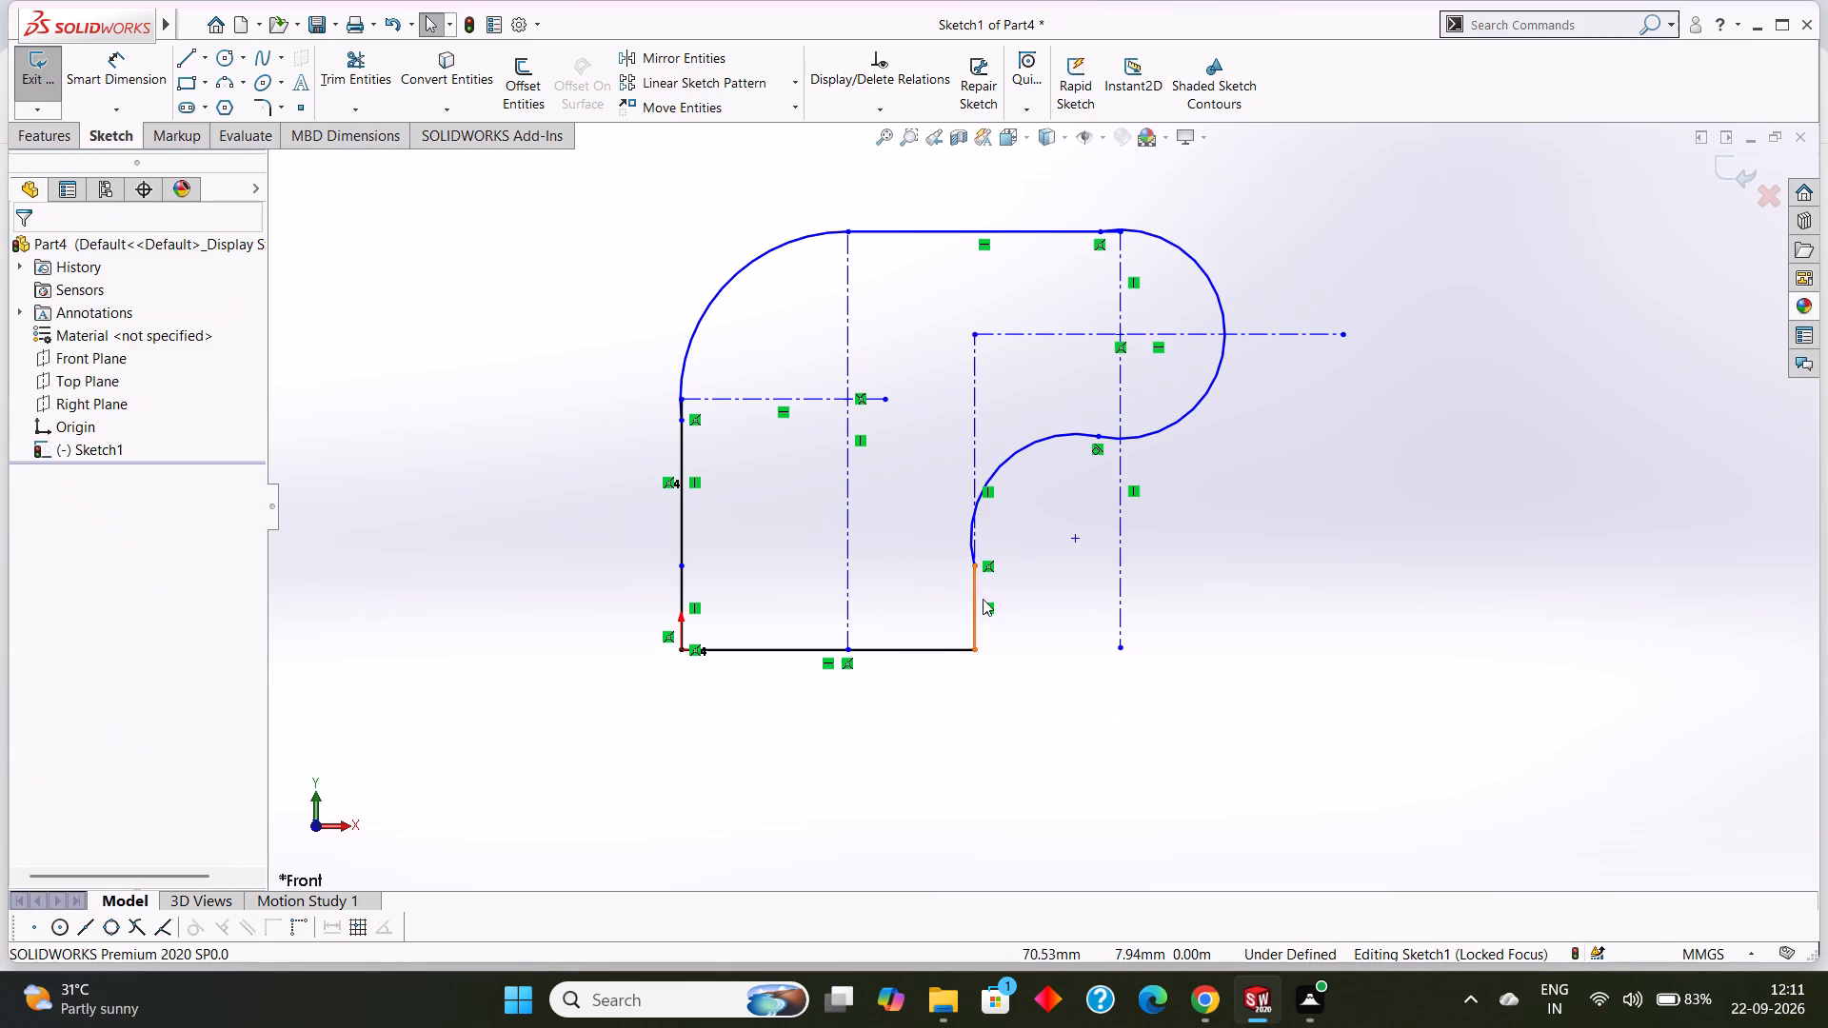
Dimension the base line's length, placing the dimension below the profile.
left_click(129, 77)
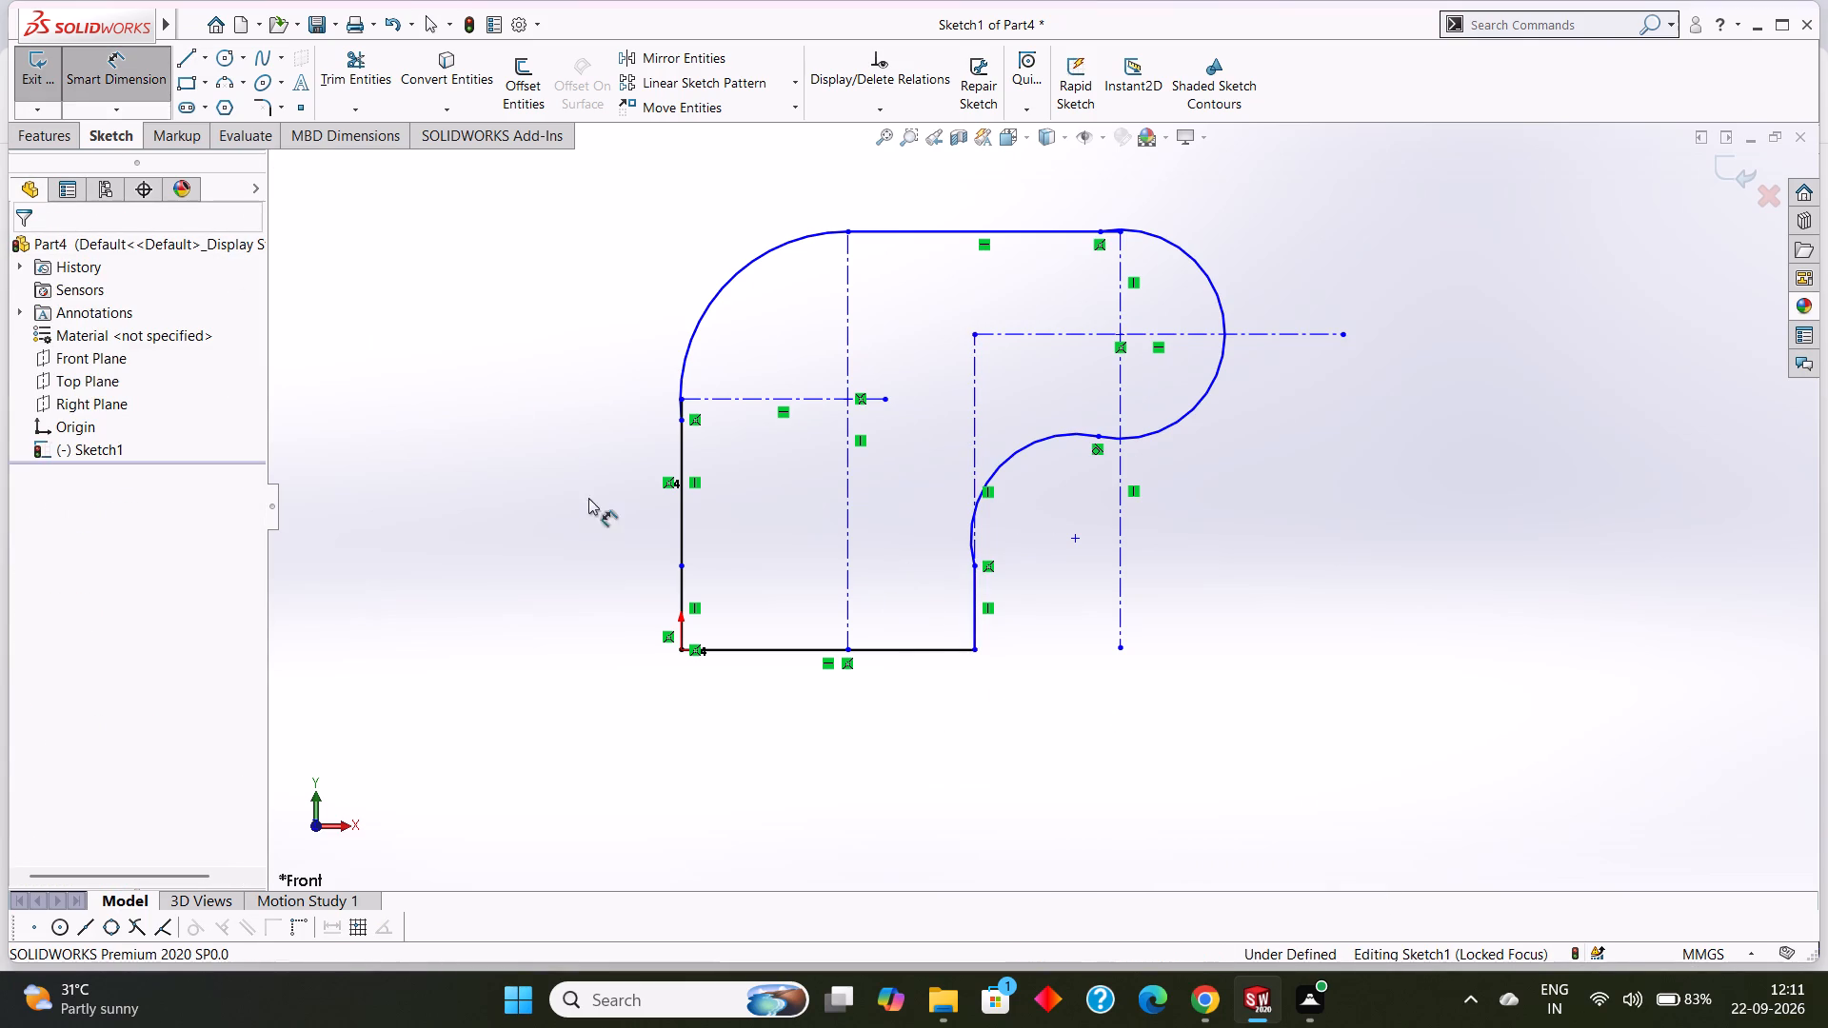
left_click(771, 647)
left_click(825, 751)
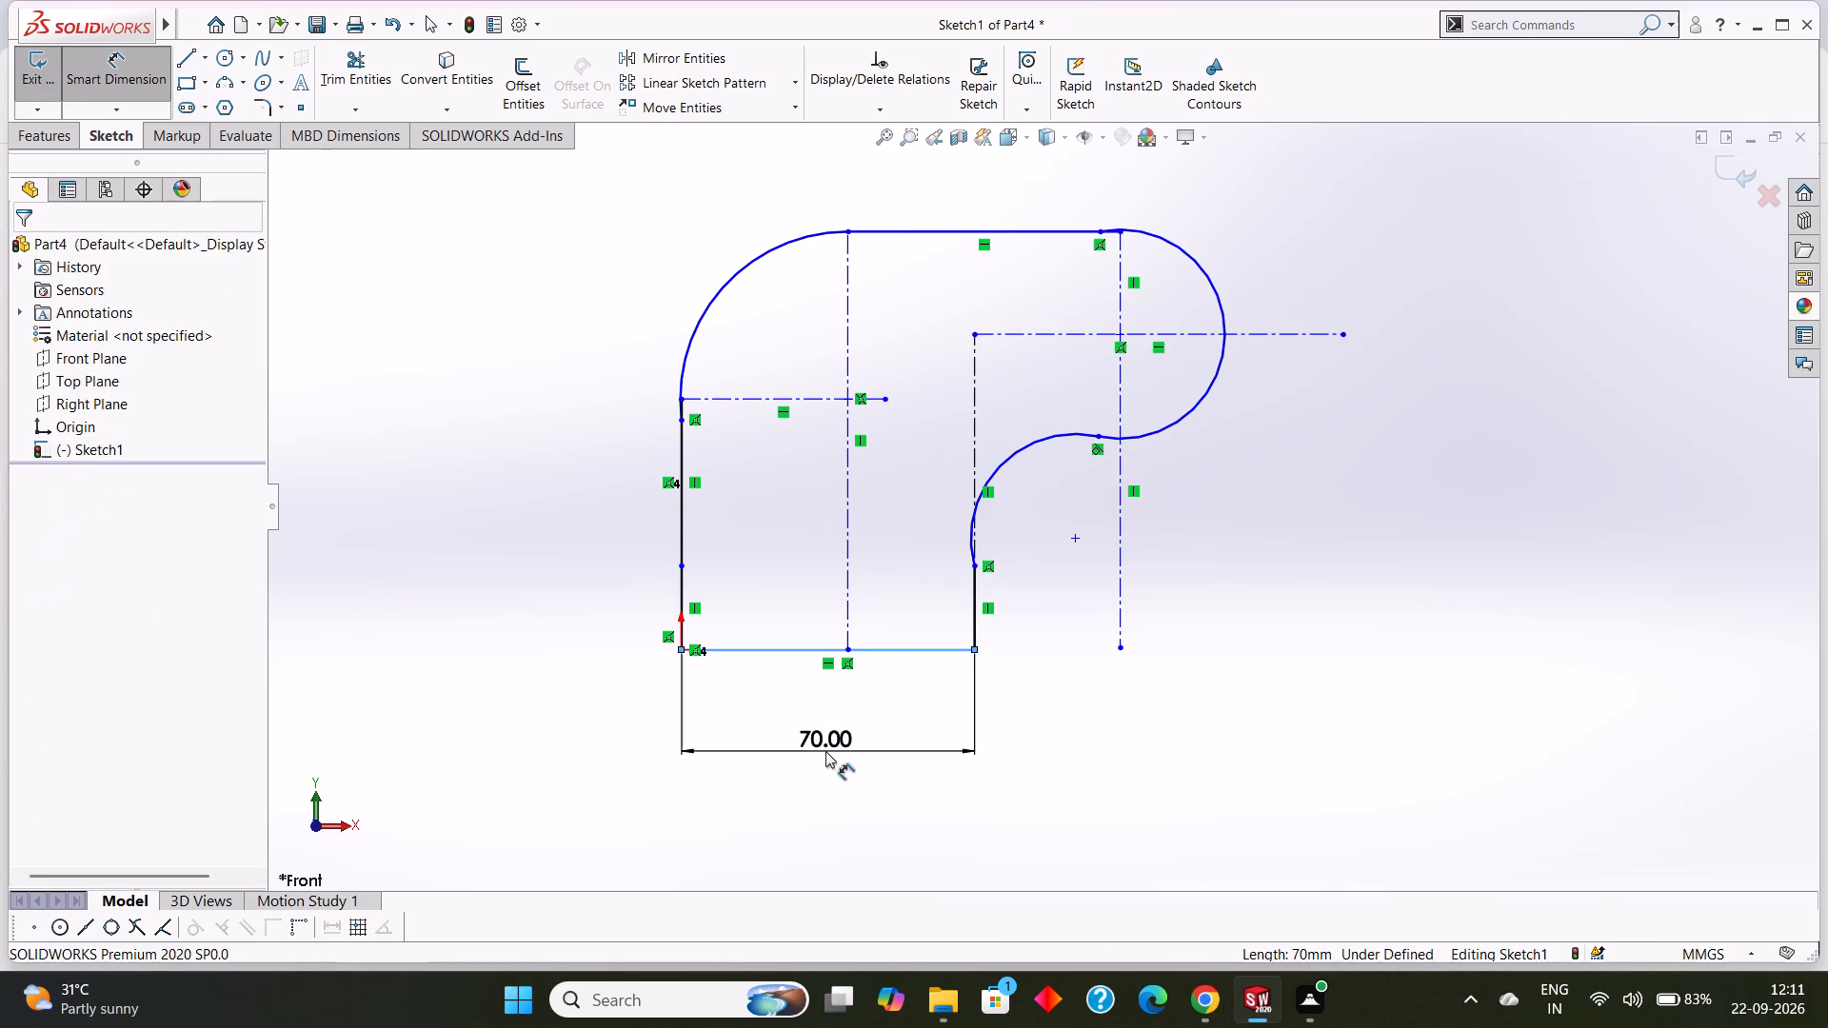
left_click(739, 726)
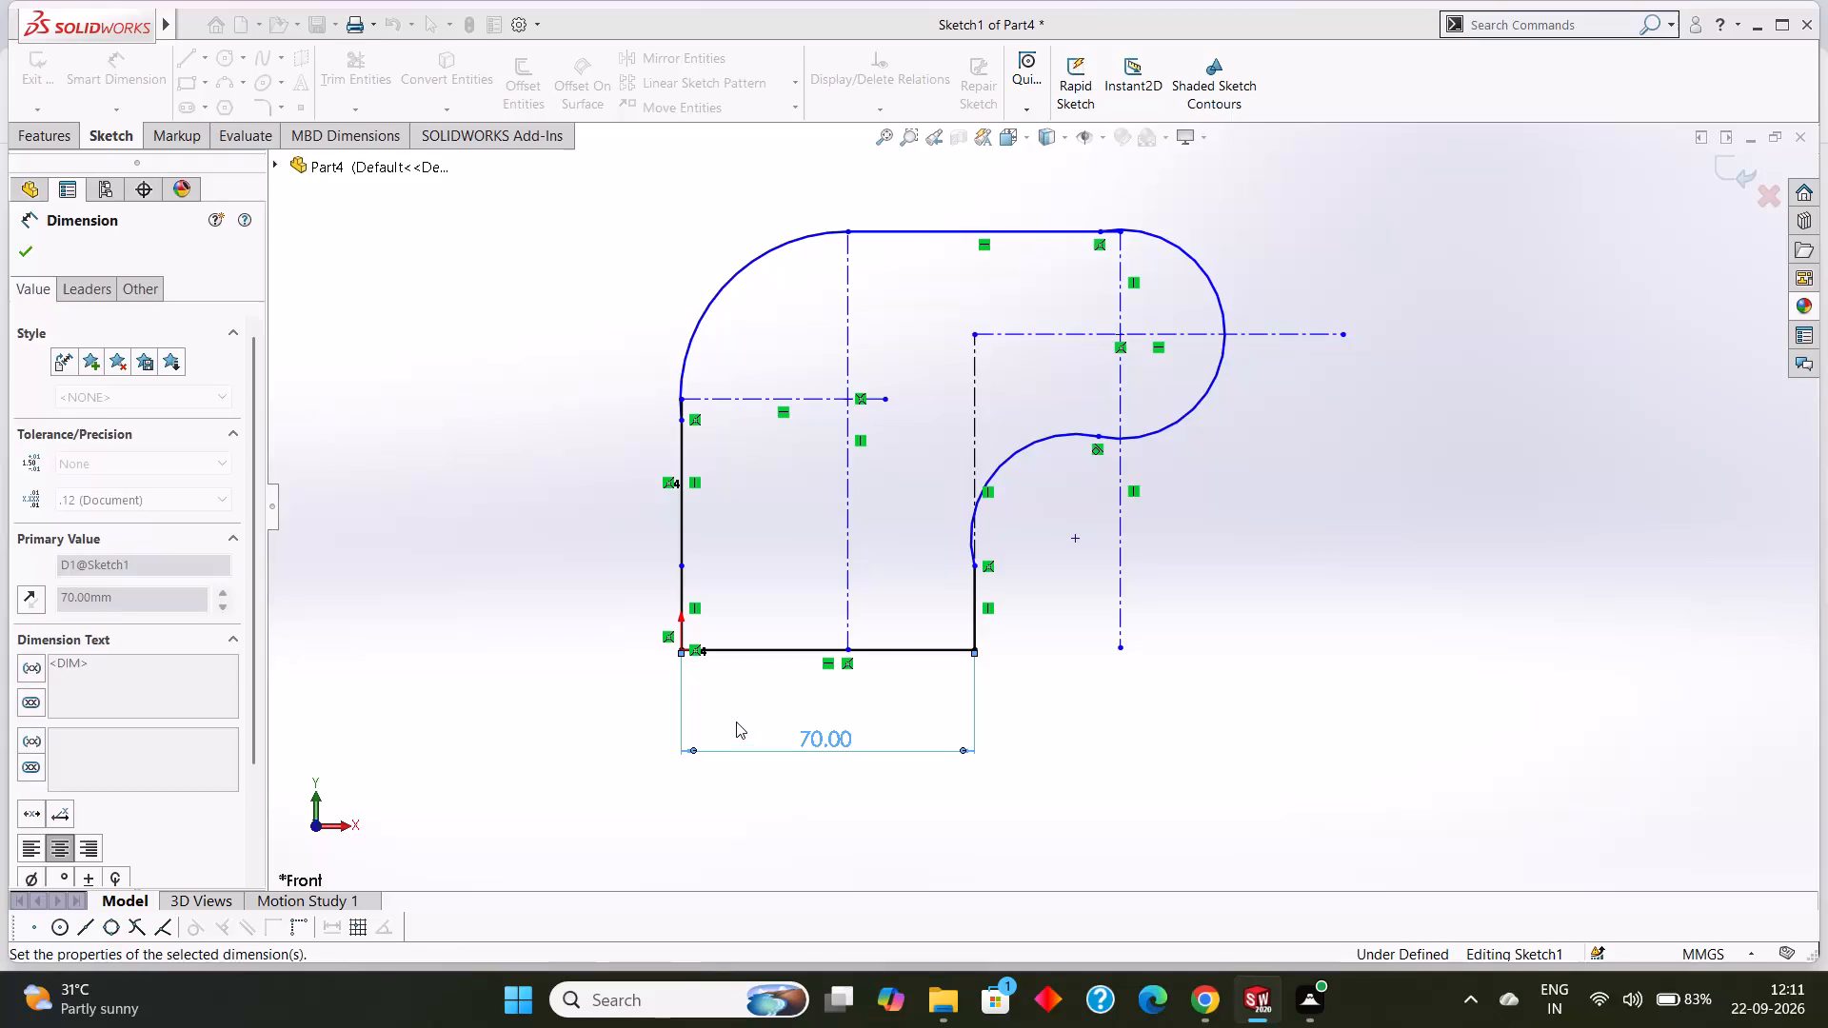
Delete the two stacked vertical line segments, 20 mm and 40 mm long, on the side of the profile above the origin.
left_click(26, 251)
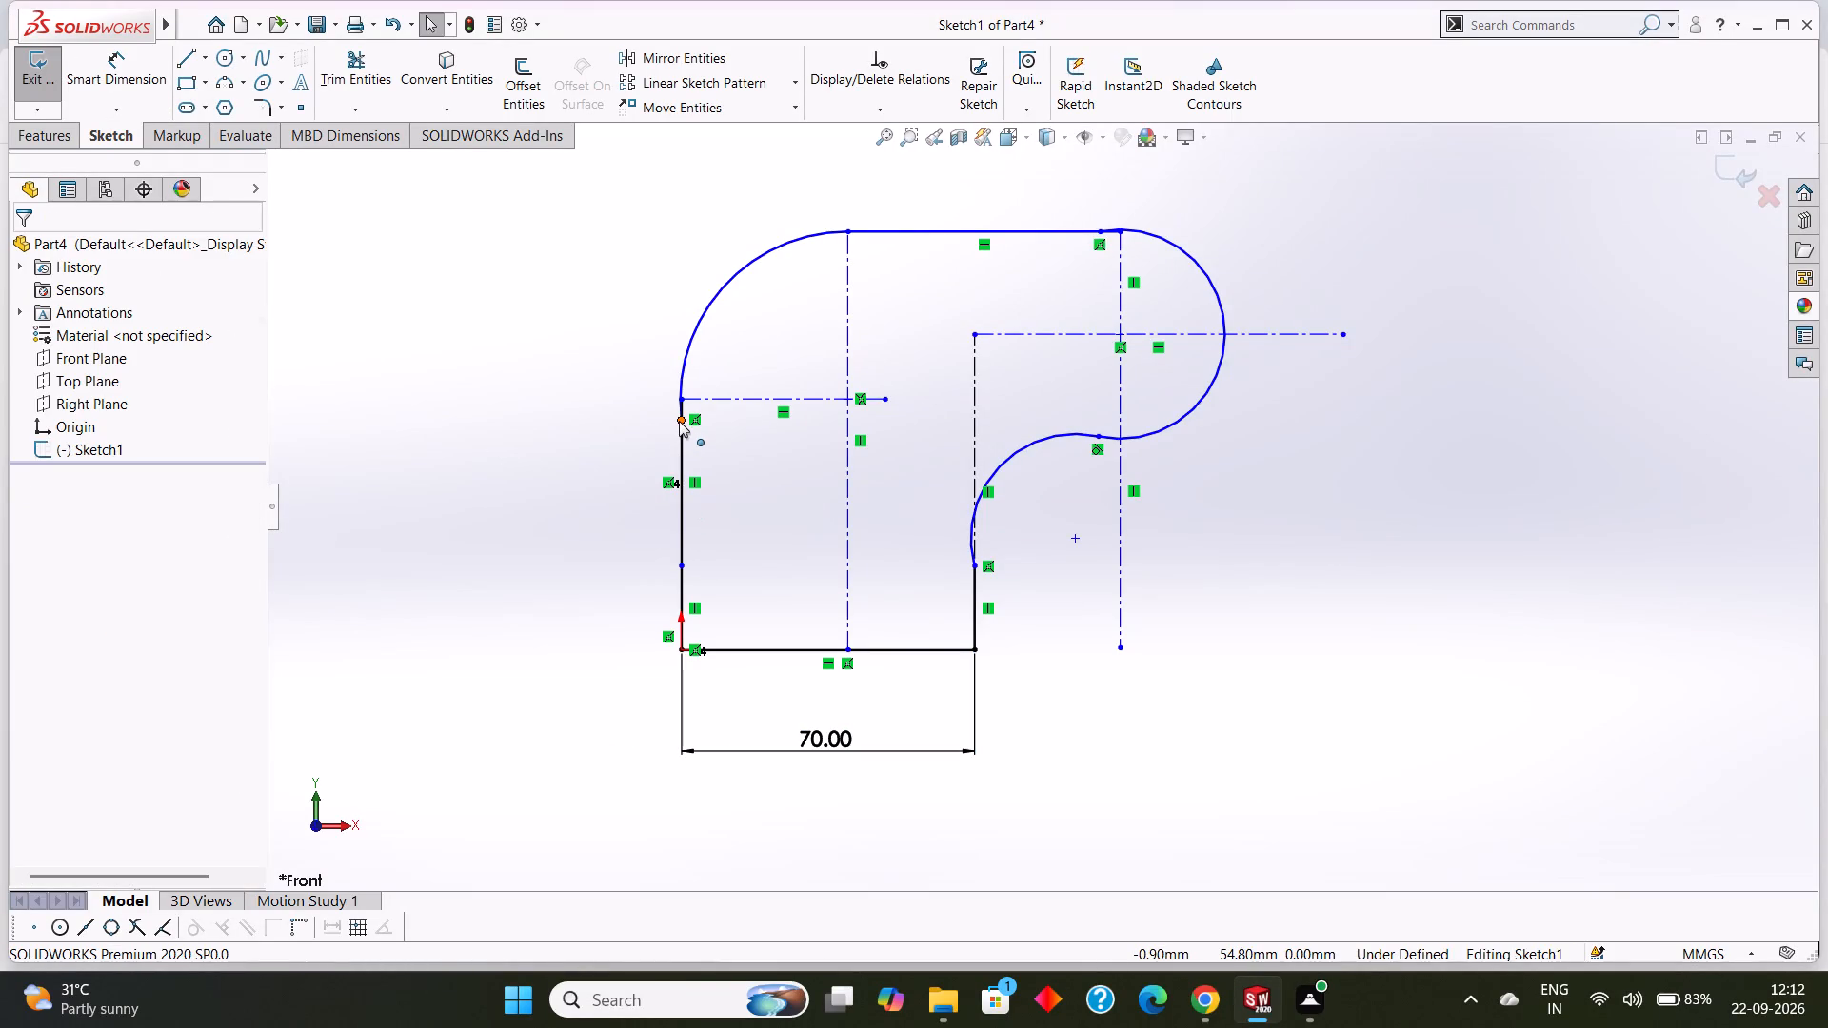
left_click(681, 485)
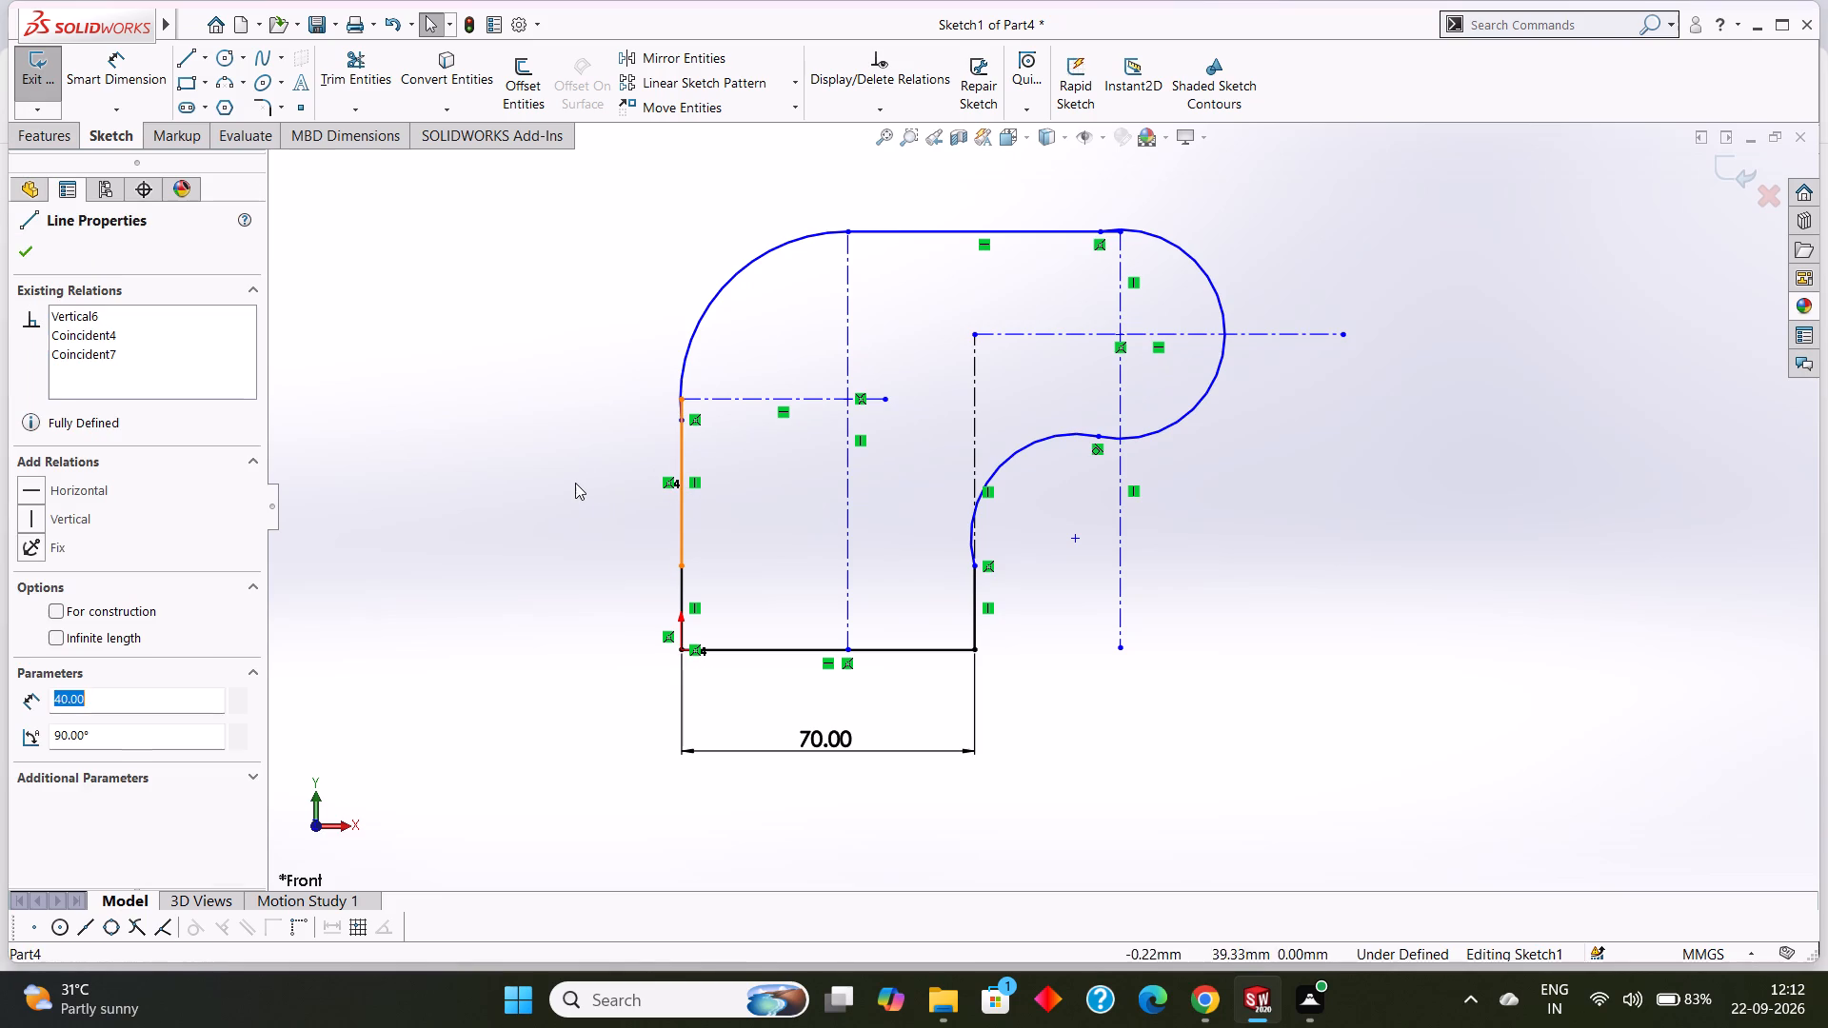
key("Escape")
key("Escape")
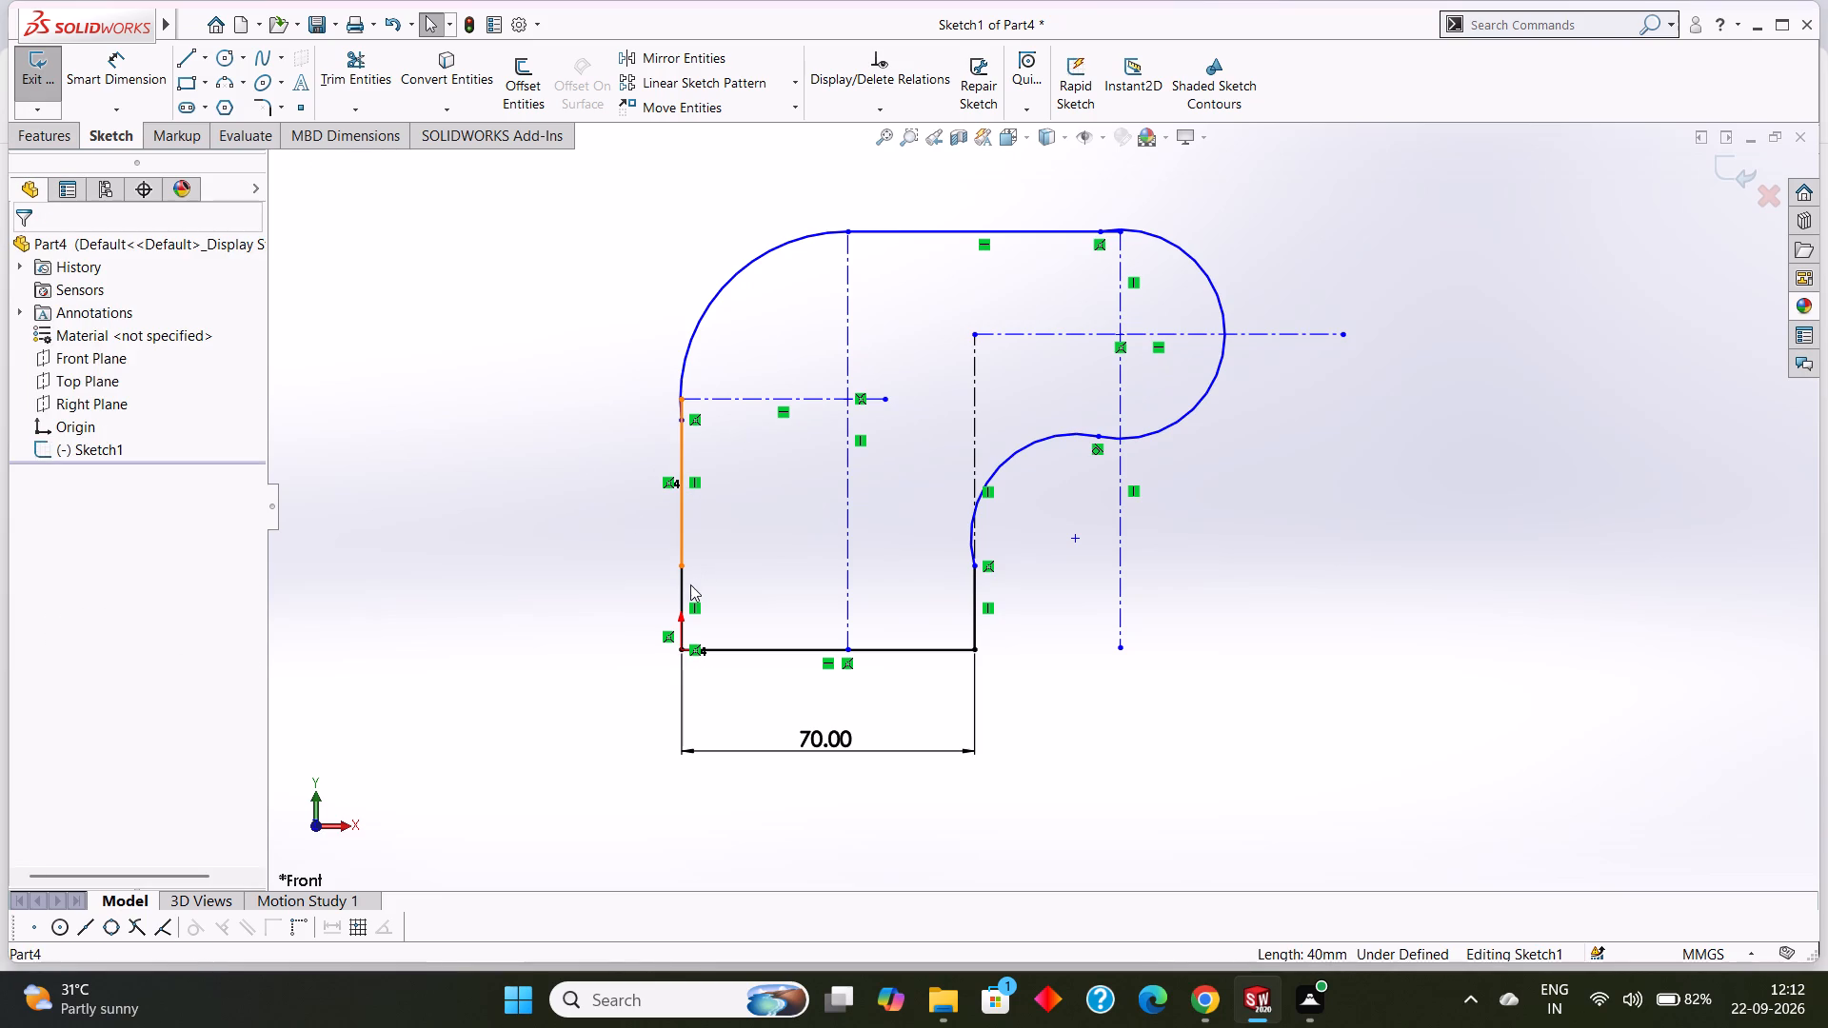
right_click(678, 582)
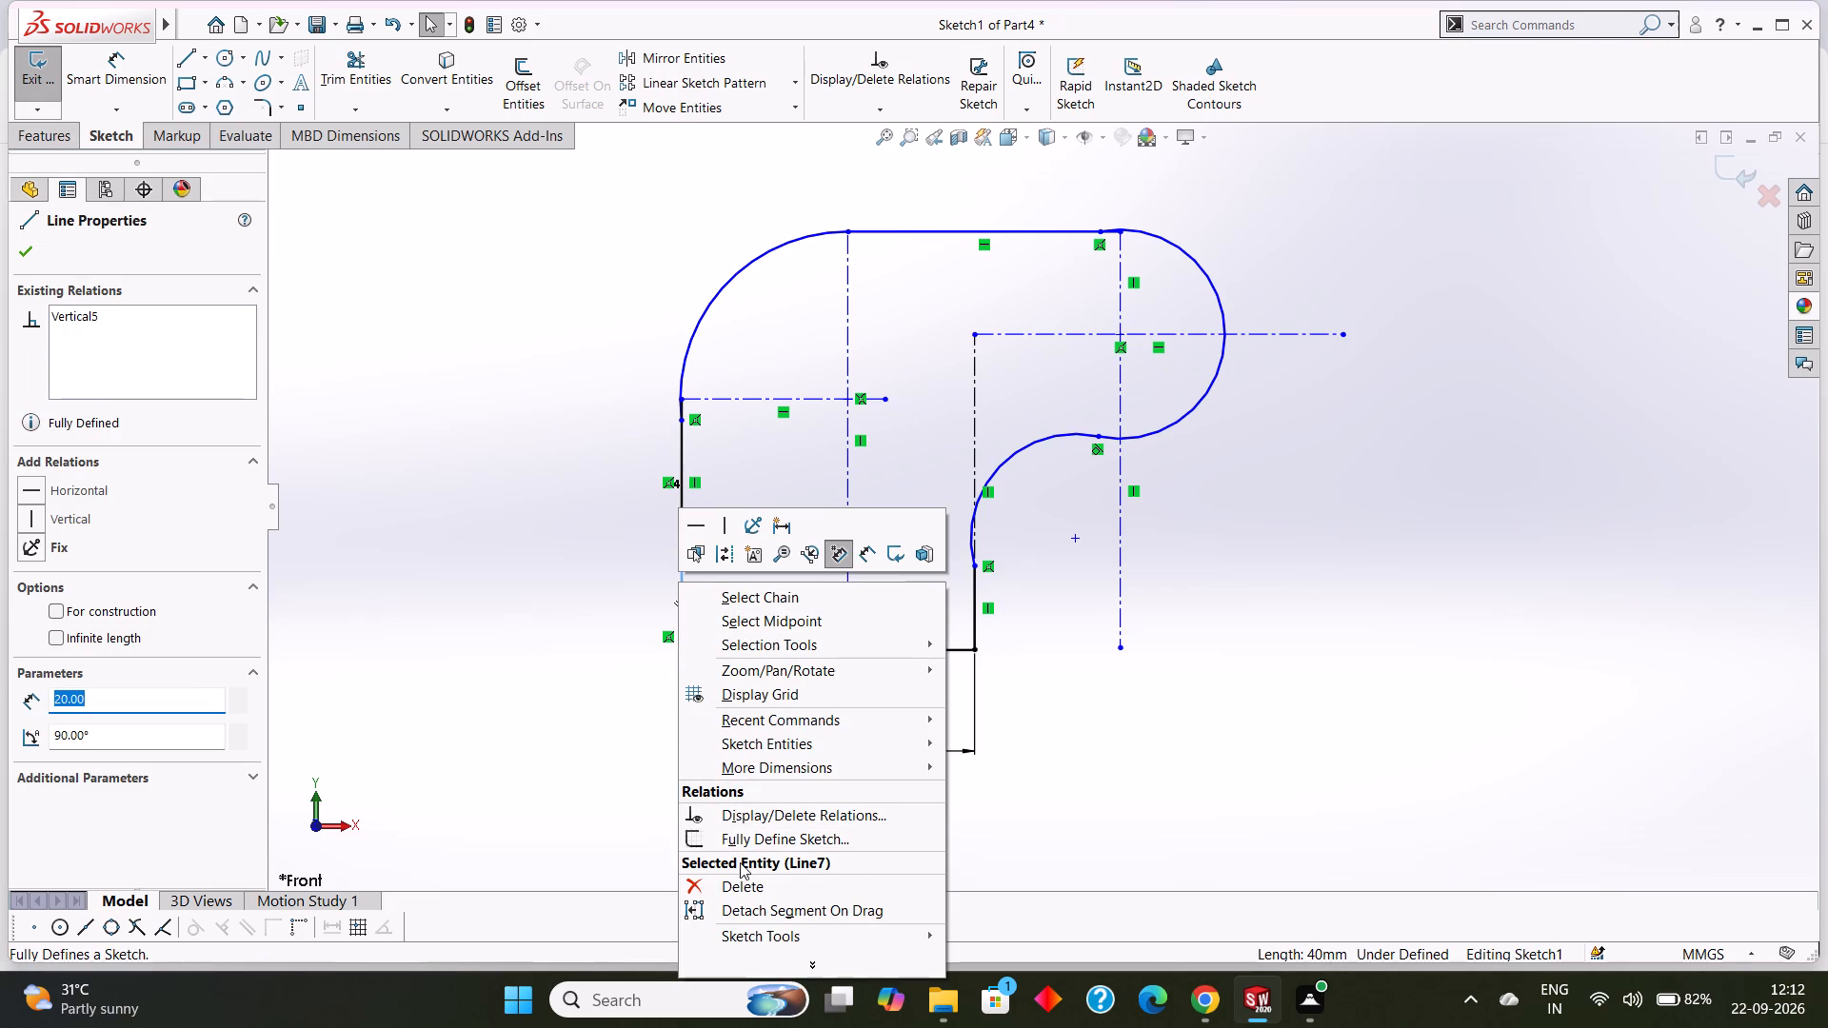
left_click(744, 881)
right_click(684, 459)
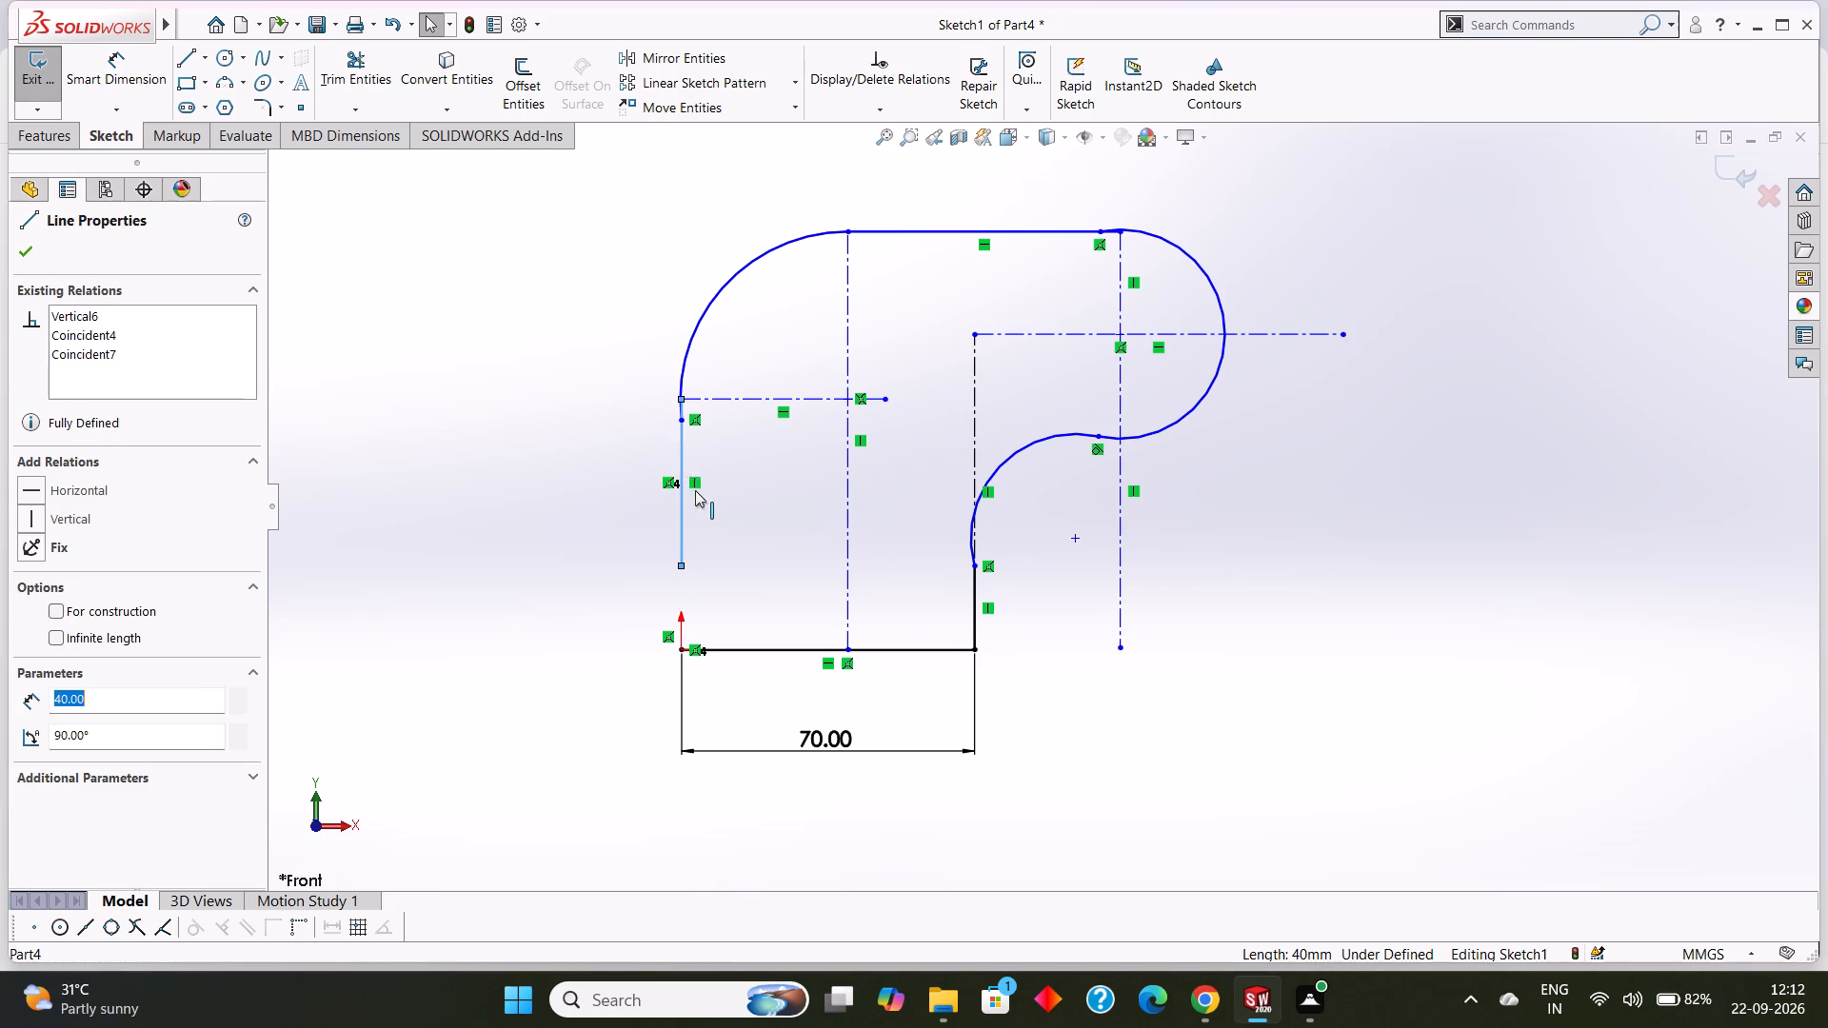
left_click(767, 749)
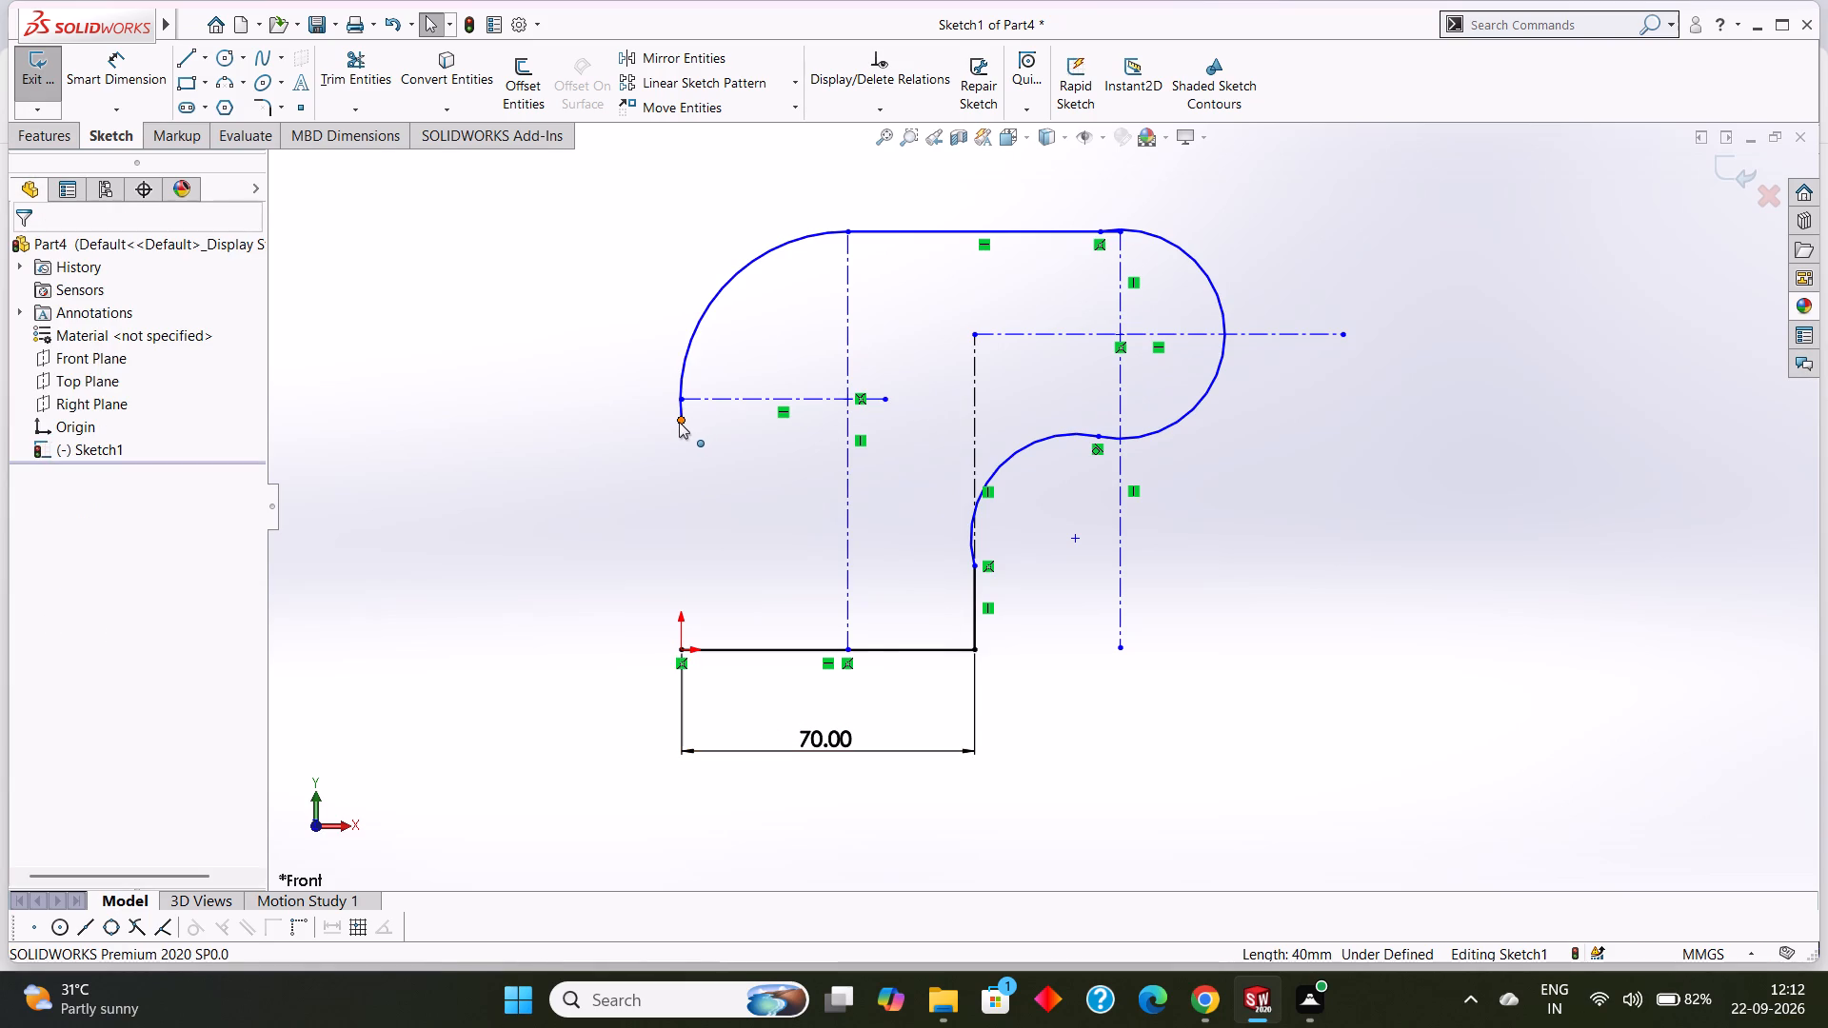
Draw a single 60 mm vertical line from the origin up to the outer end of the corner's horizontal centerline.
scroll(686, 410, "down", 4)
scroll(774, 441, "down", 4)
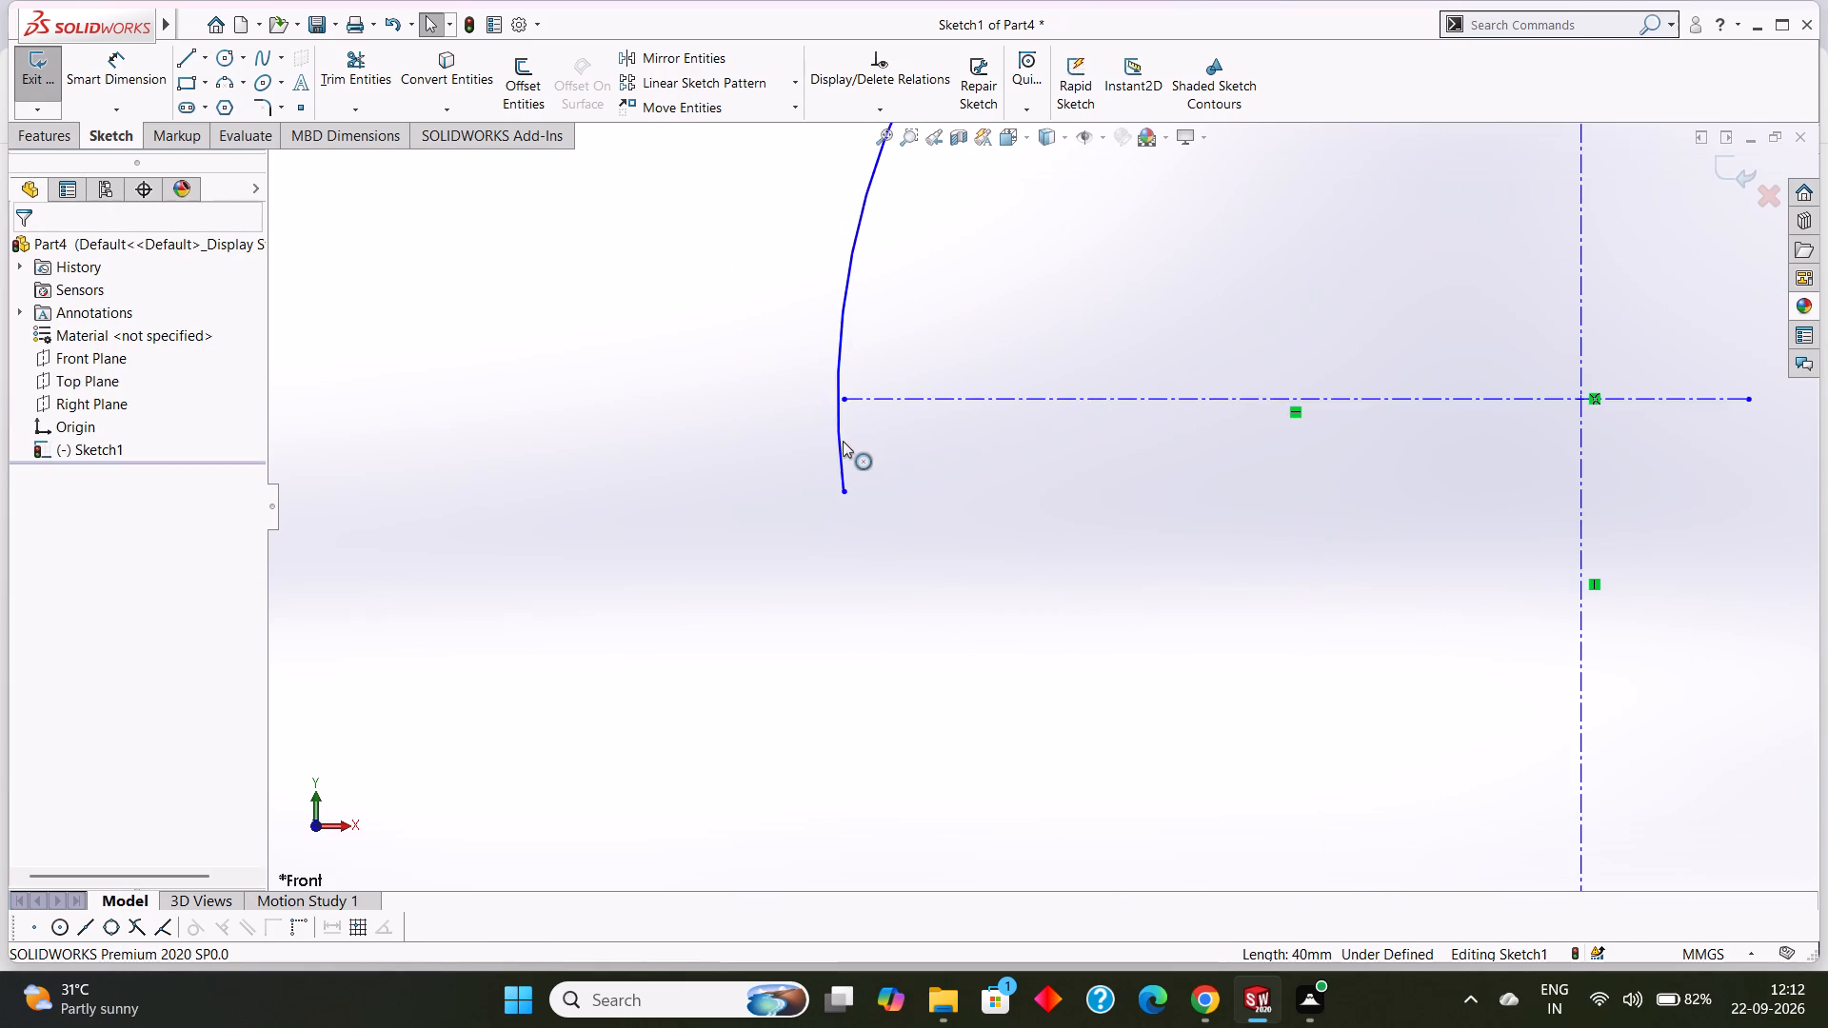
scroll(843, 441, "up", 3)
scroll(959, 496, "up", 7)
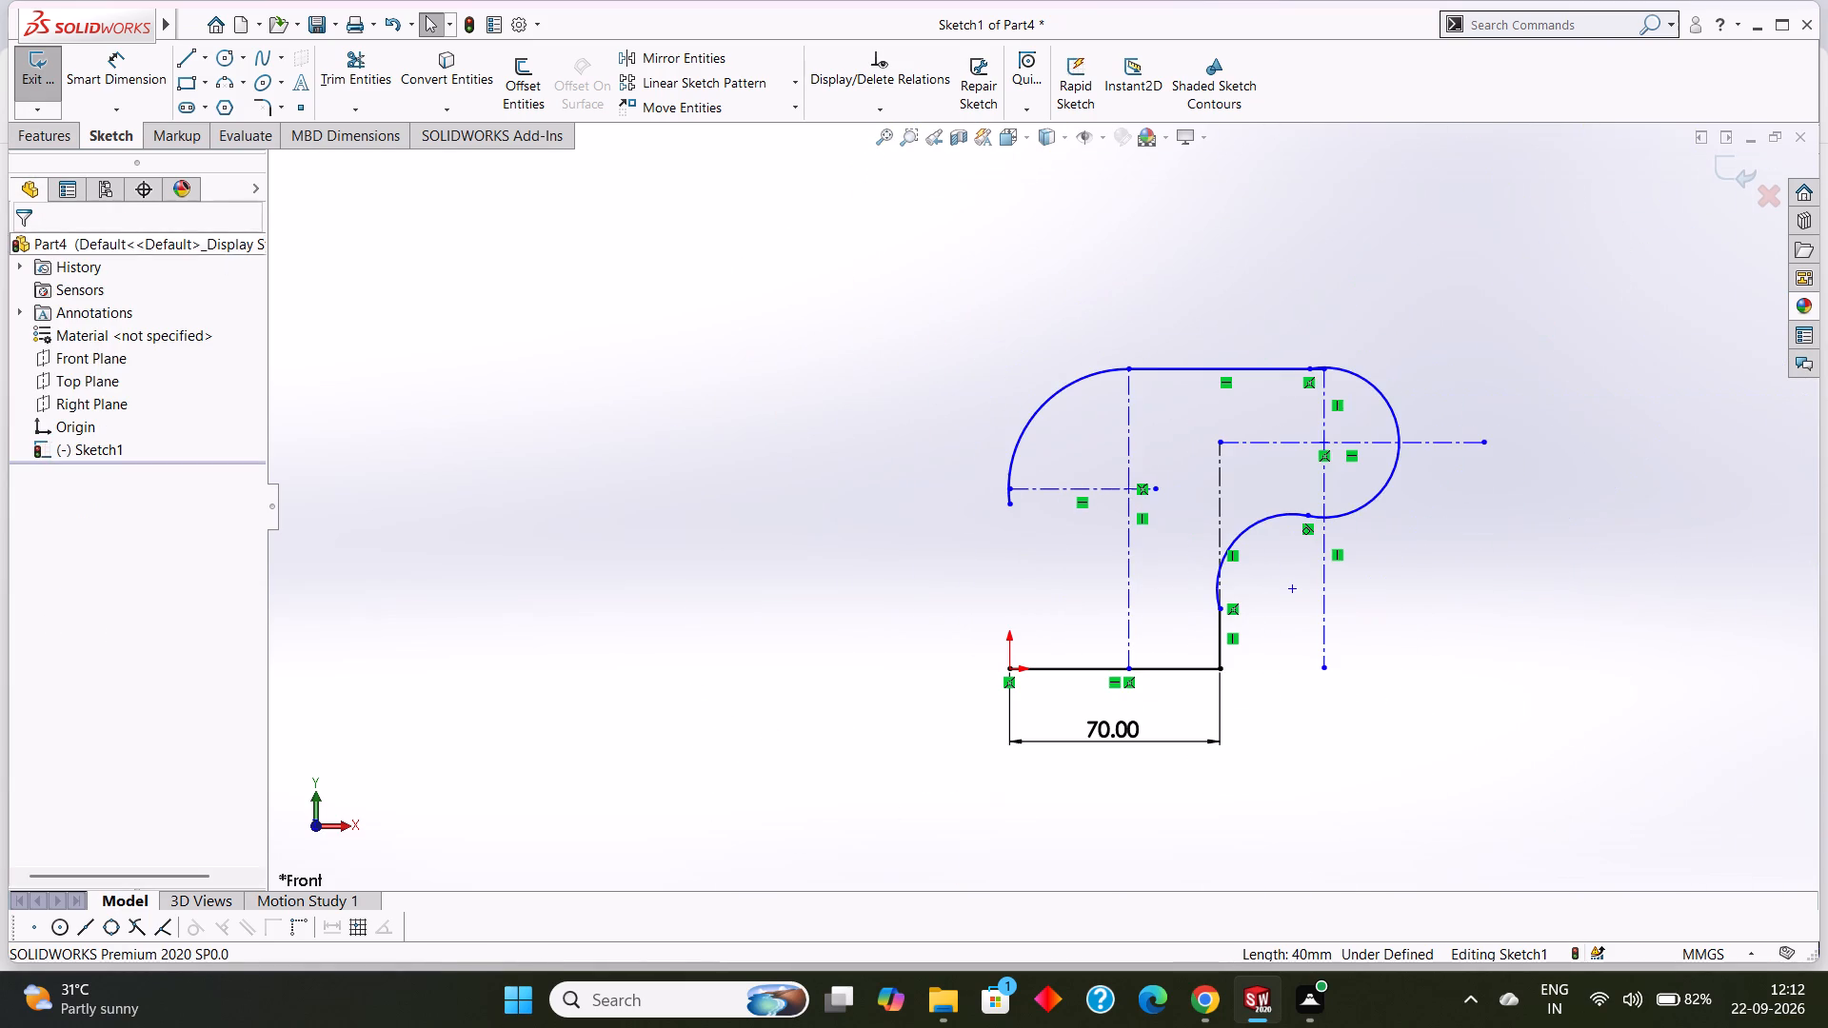
left_click(191, 67)
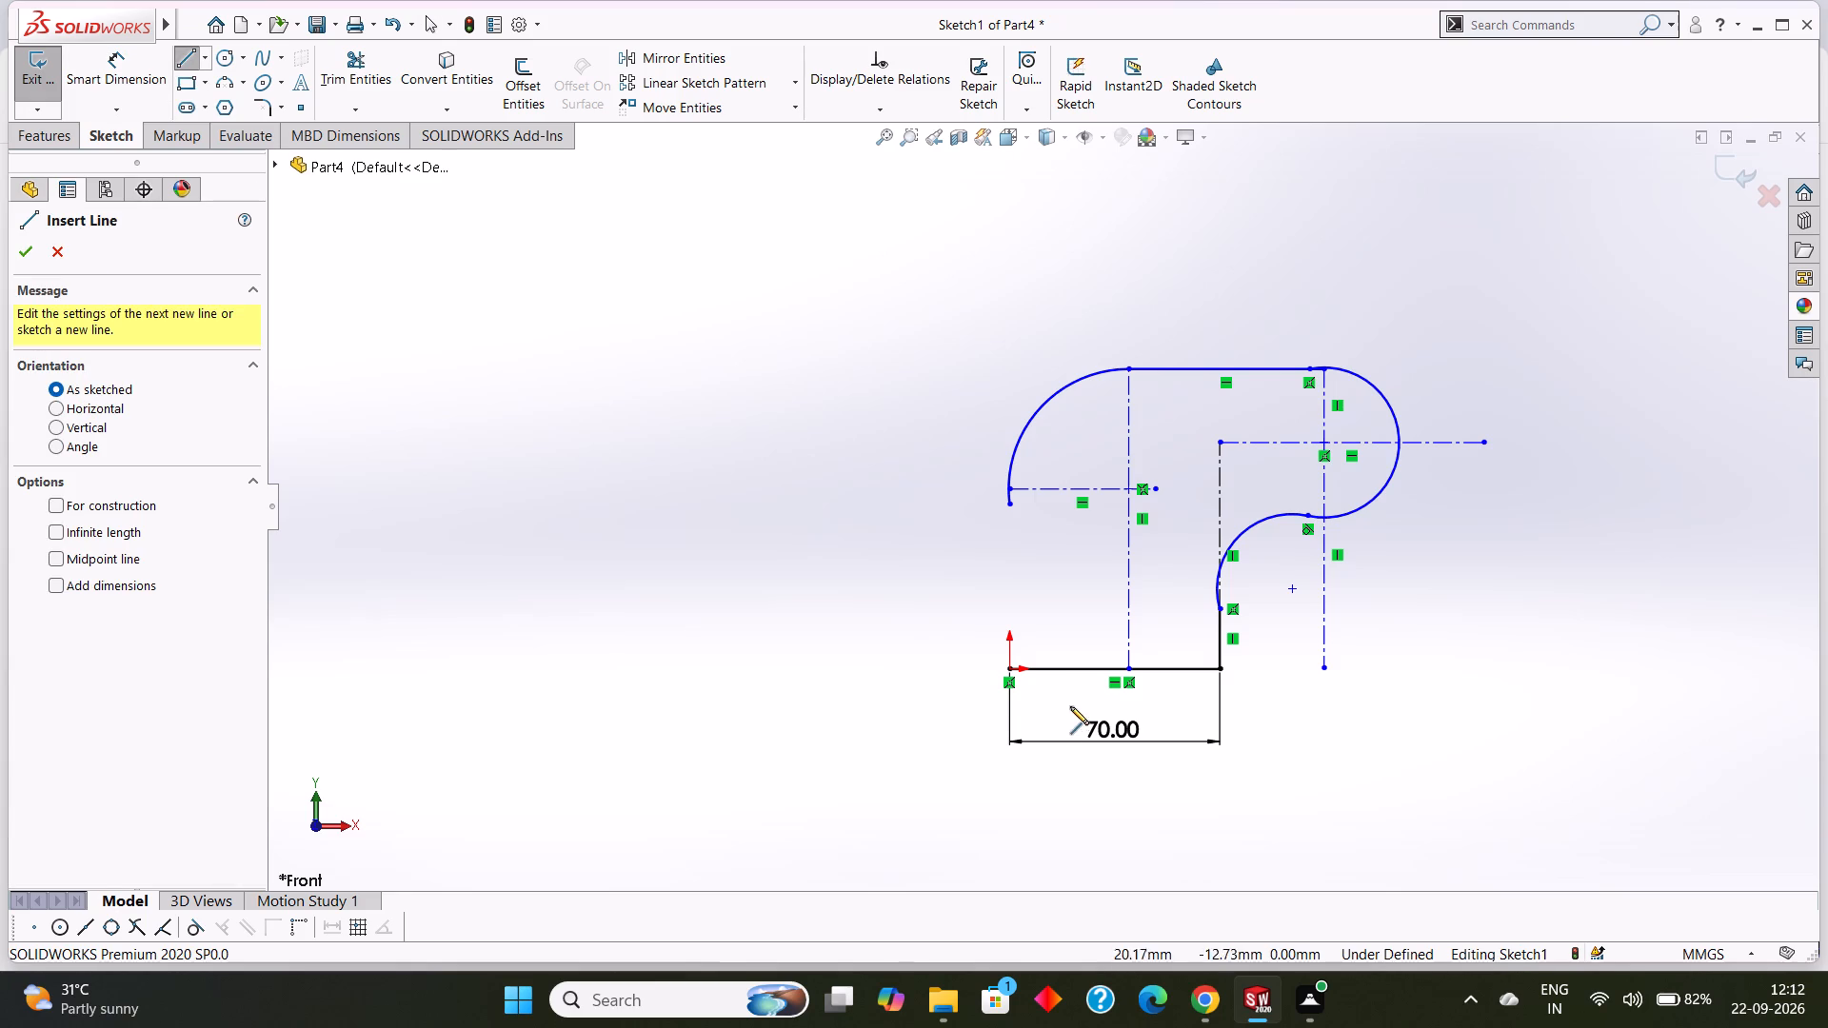
left_click(1010, 669)
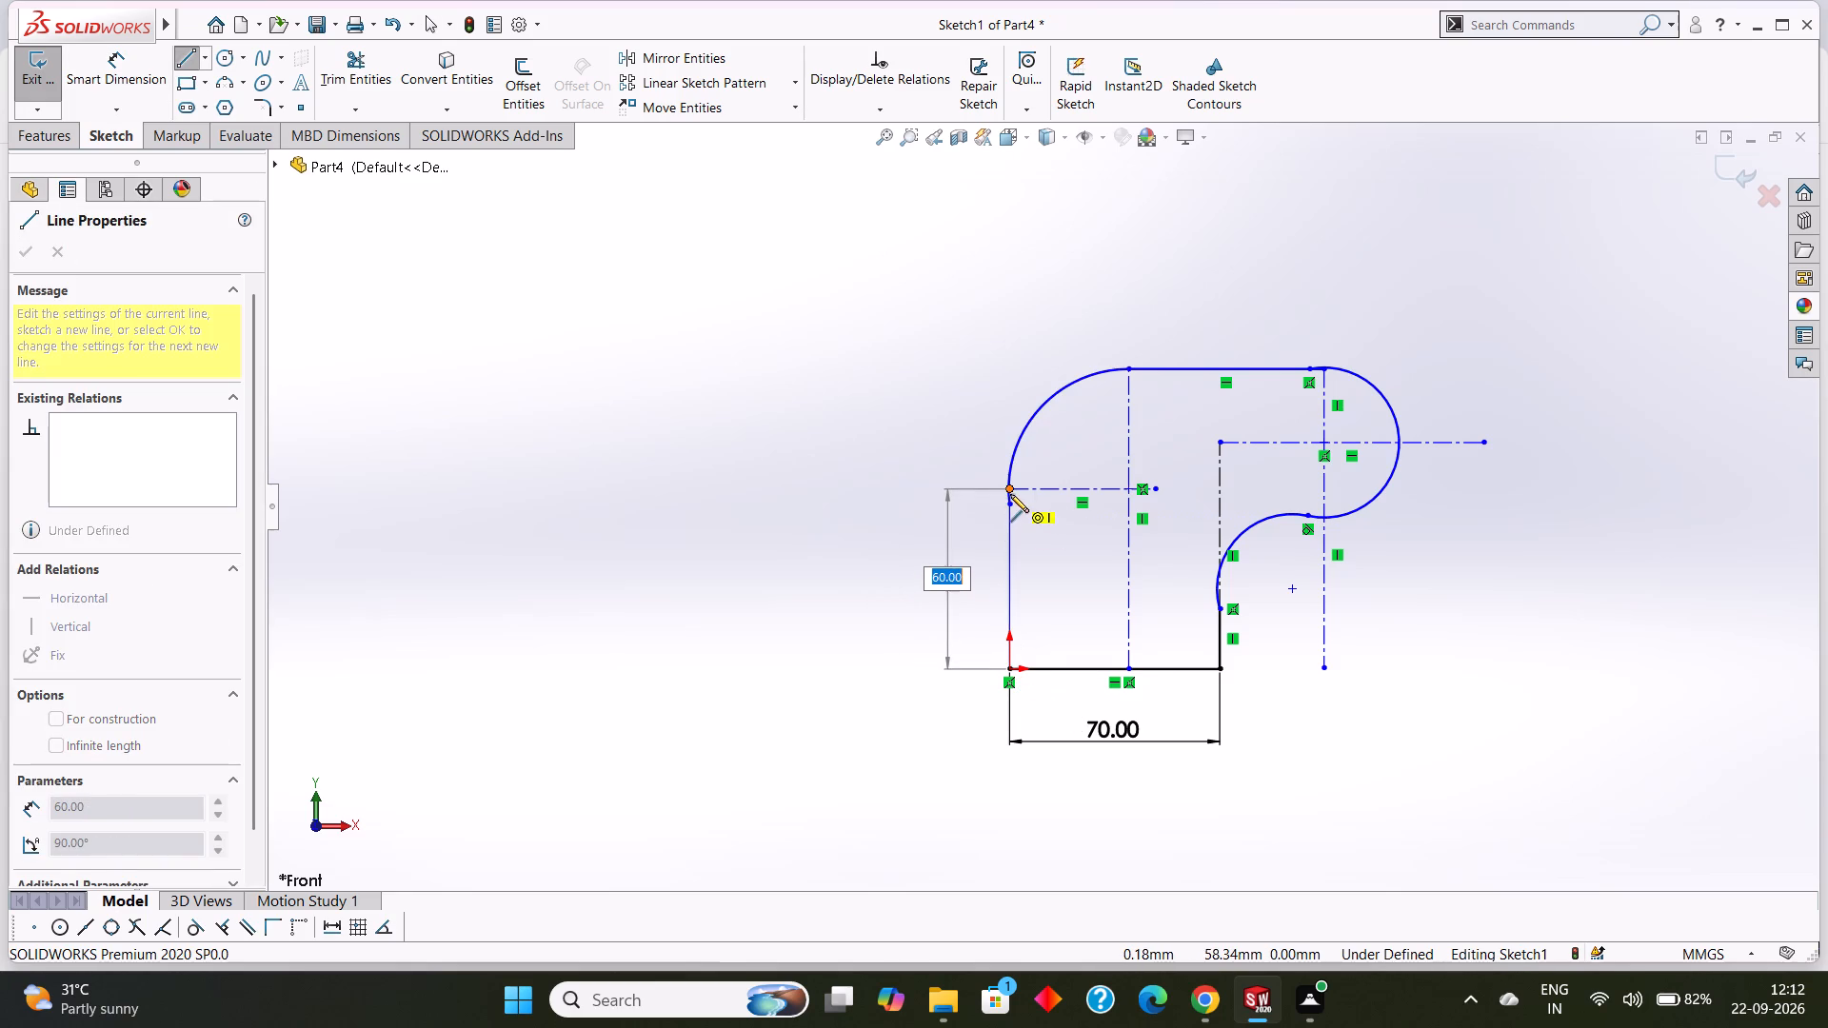
left_click(1010, 488)
right_click(942, 531)
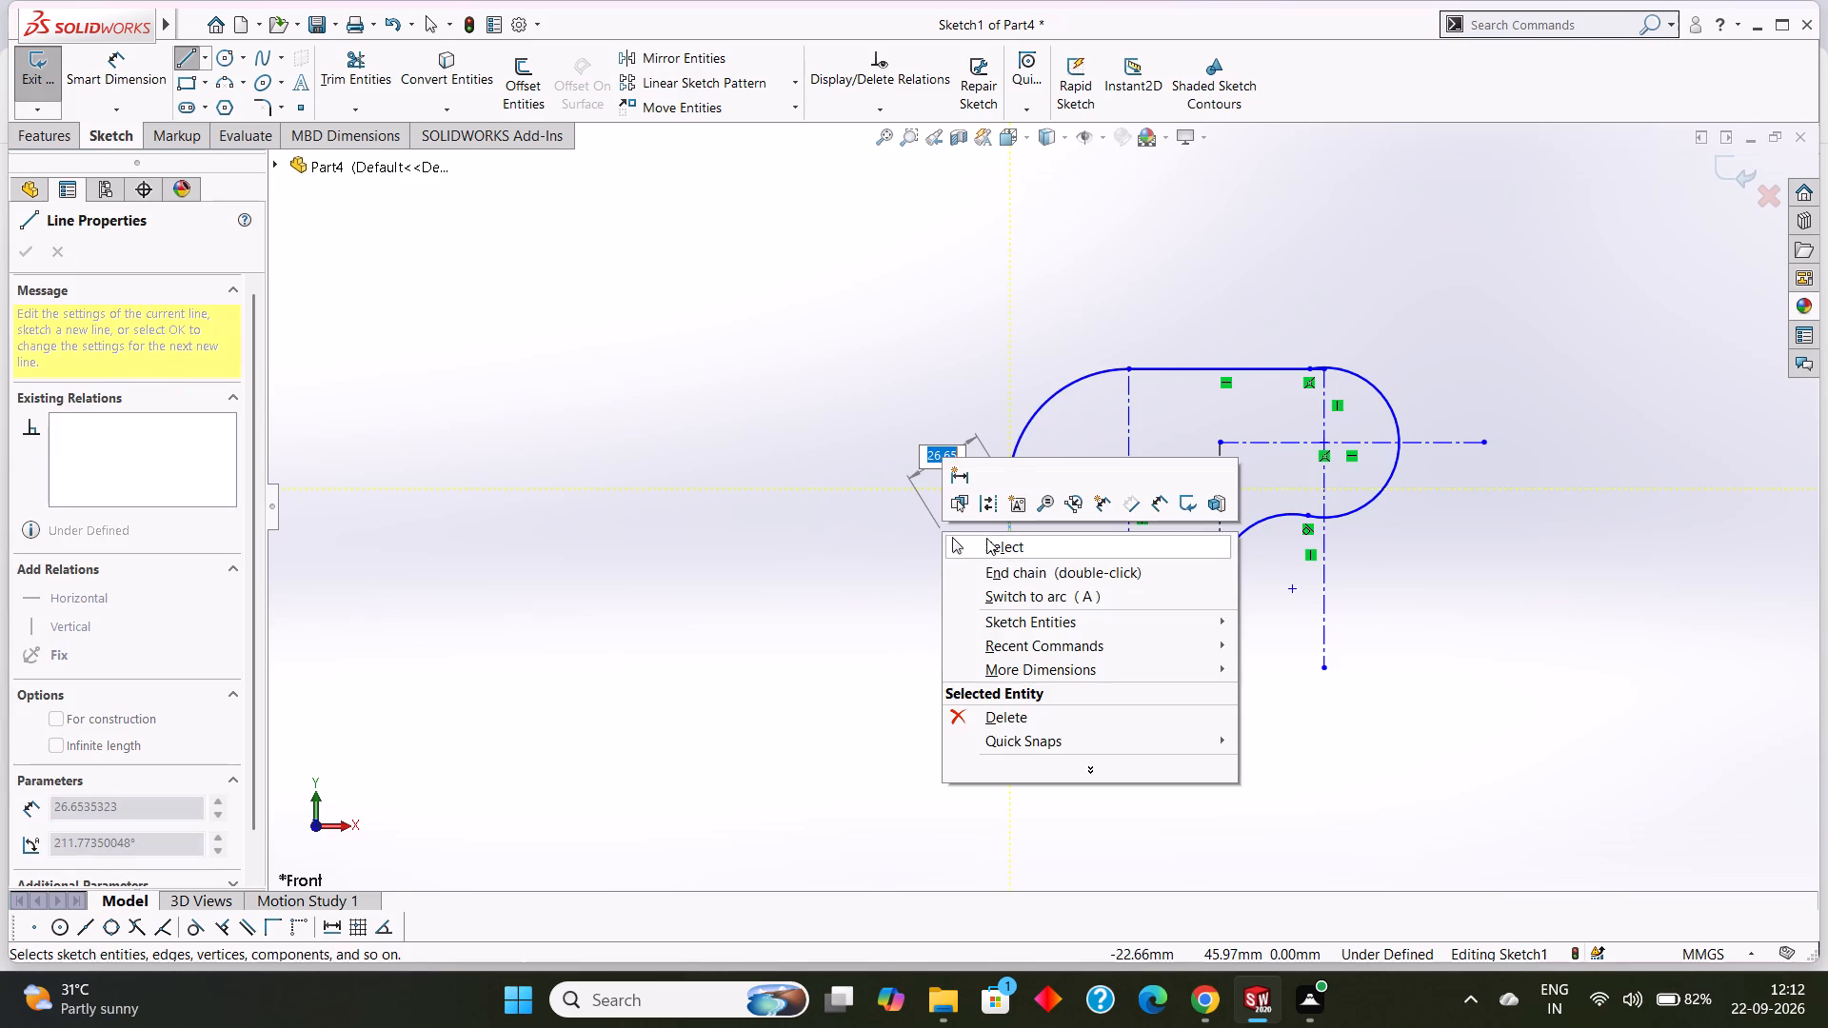
left_click(988, 540)
Delete the large corner arc that overshoots the horizontal centerline's end at the top of the new vertical line.
scroll(1033, 541, "down", 9)
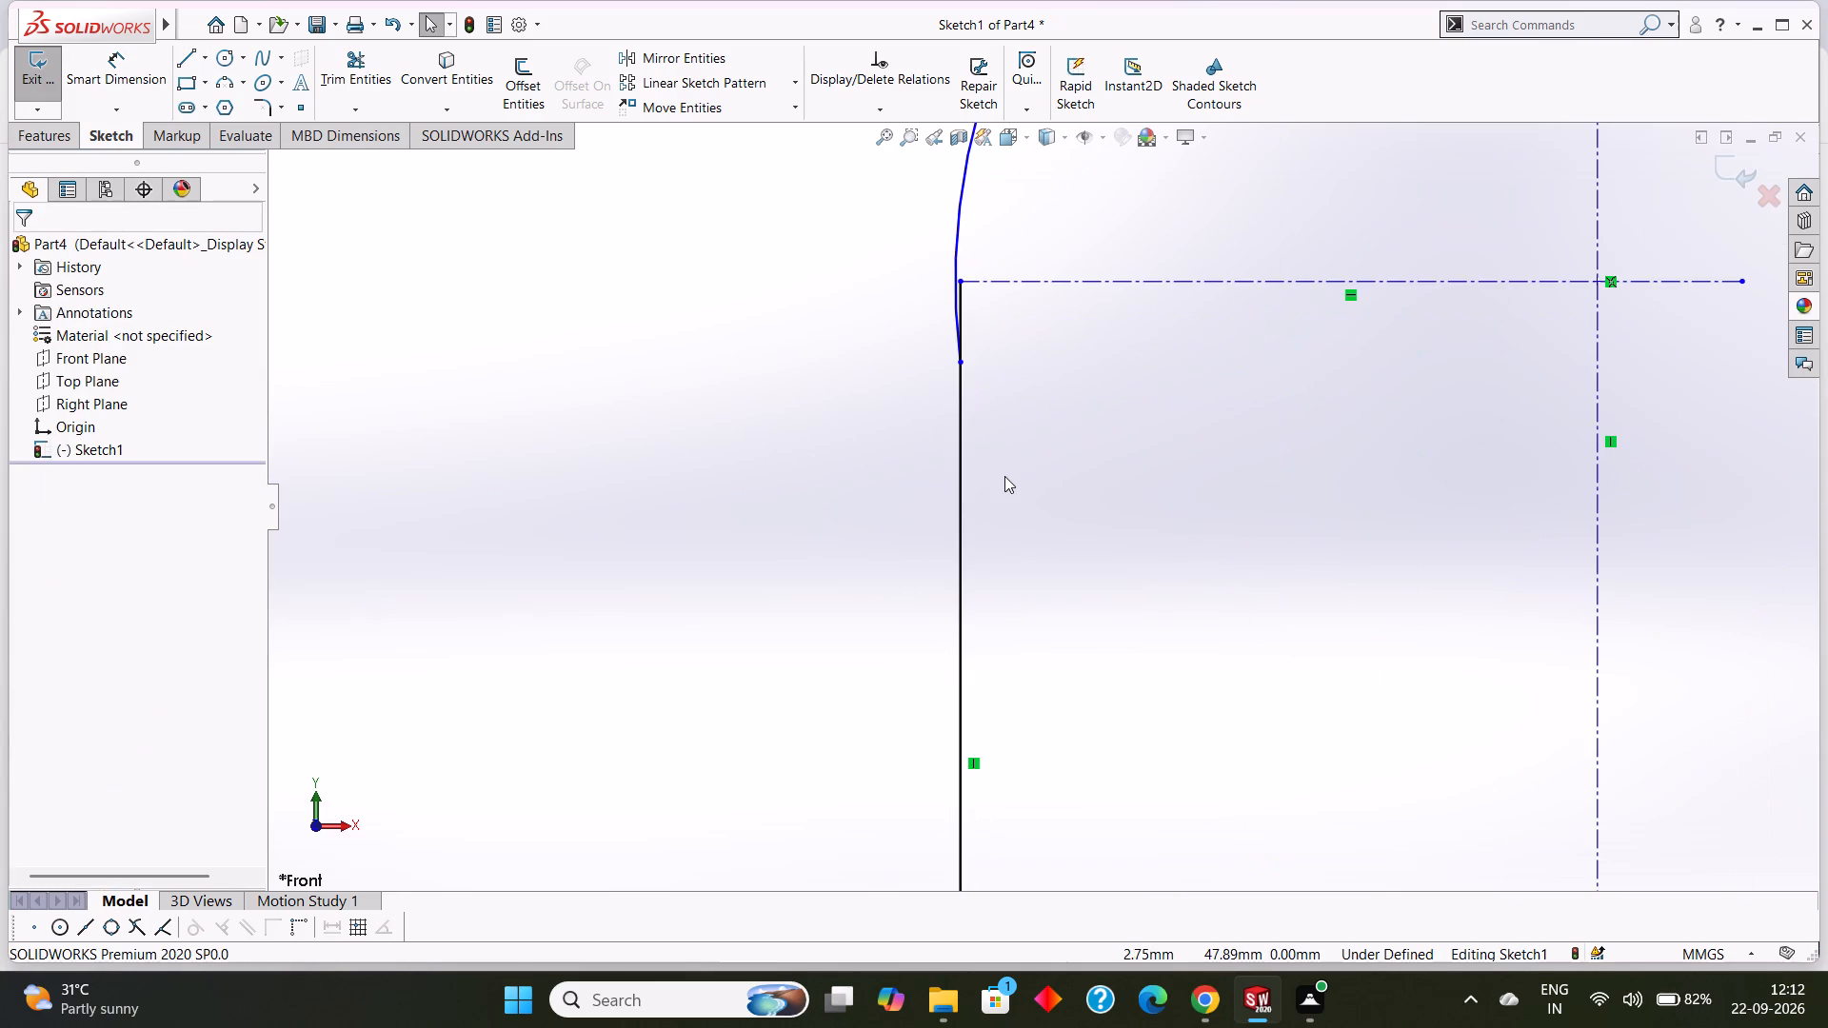
scroll(1004, 476, "down", 2)
scroll(958, 237, "up", 3)
scroll(1112, 313, "up", 4)
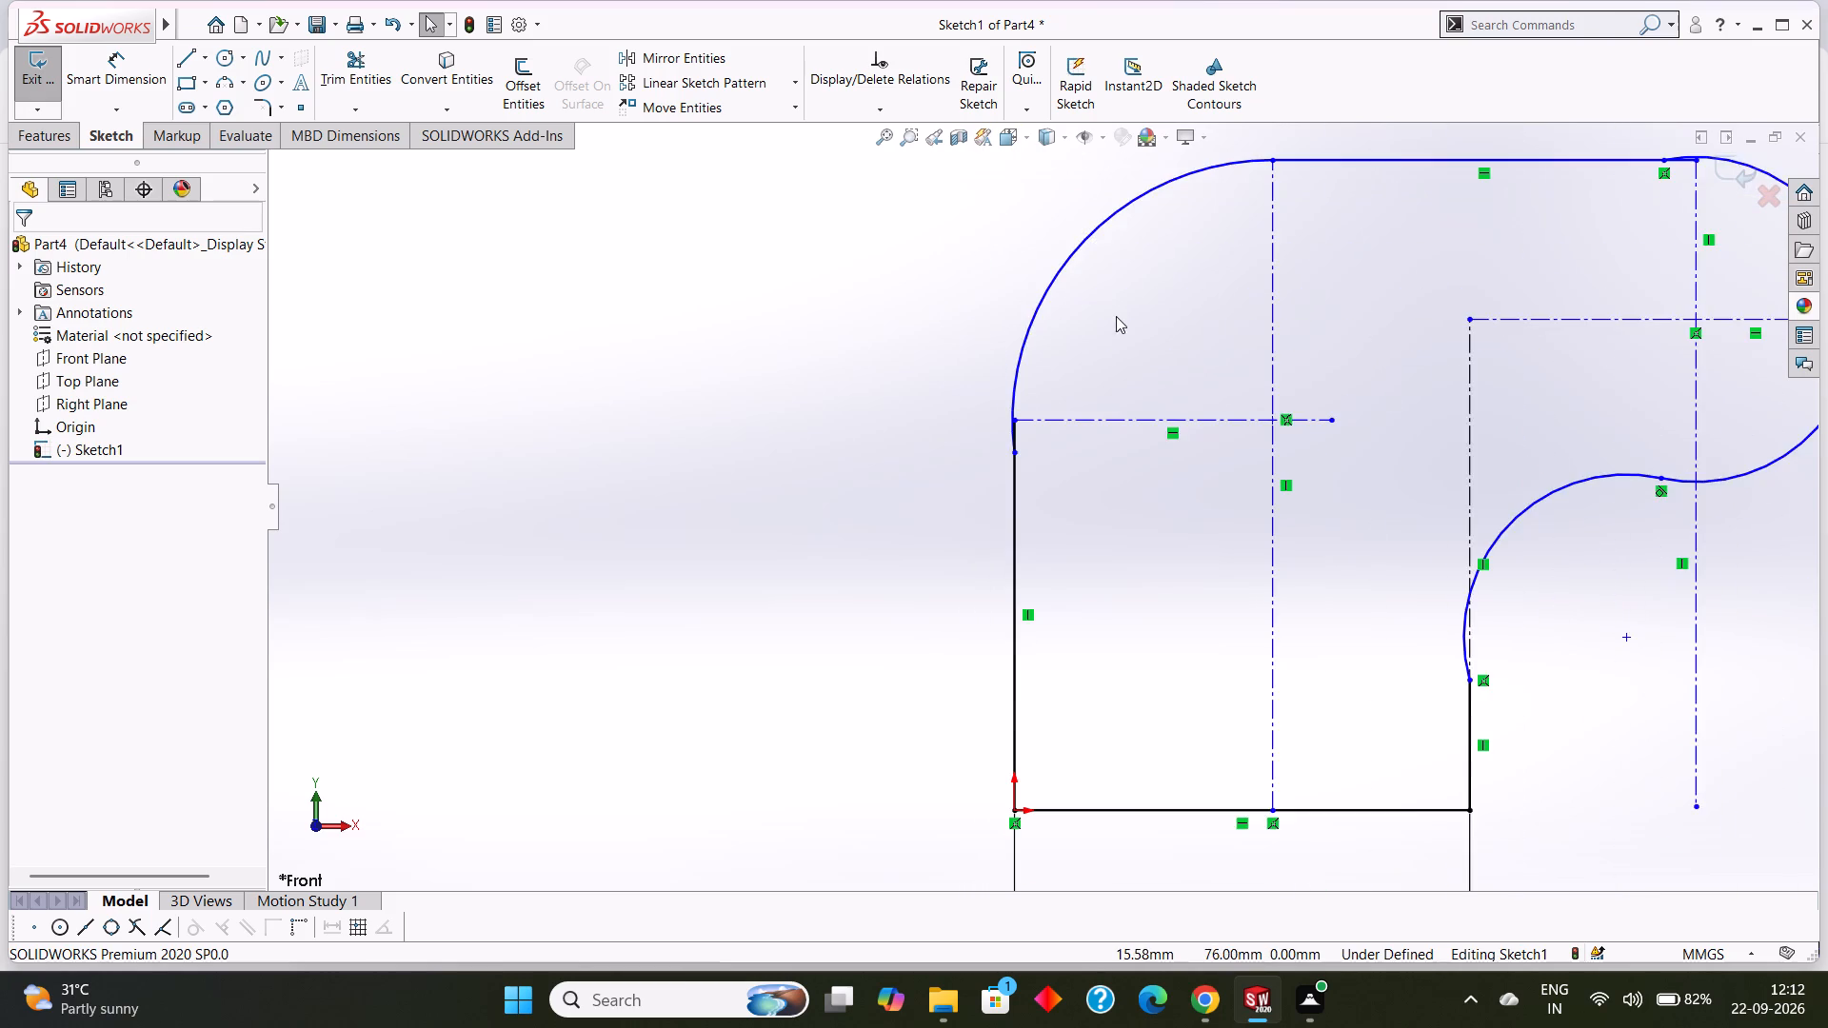
scroll(1116, 318, "up", 2)
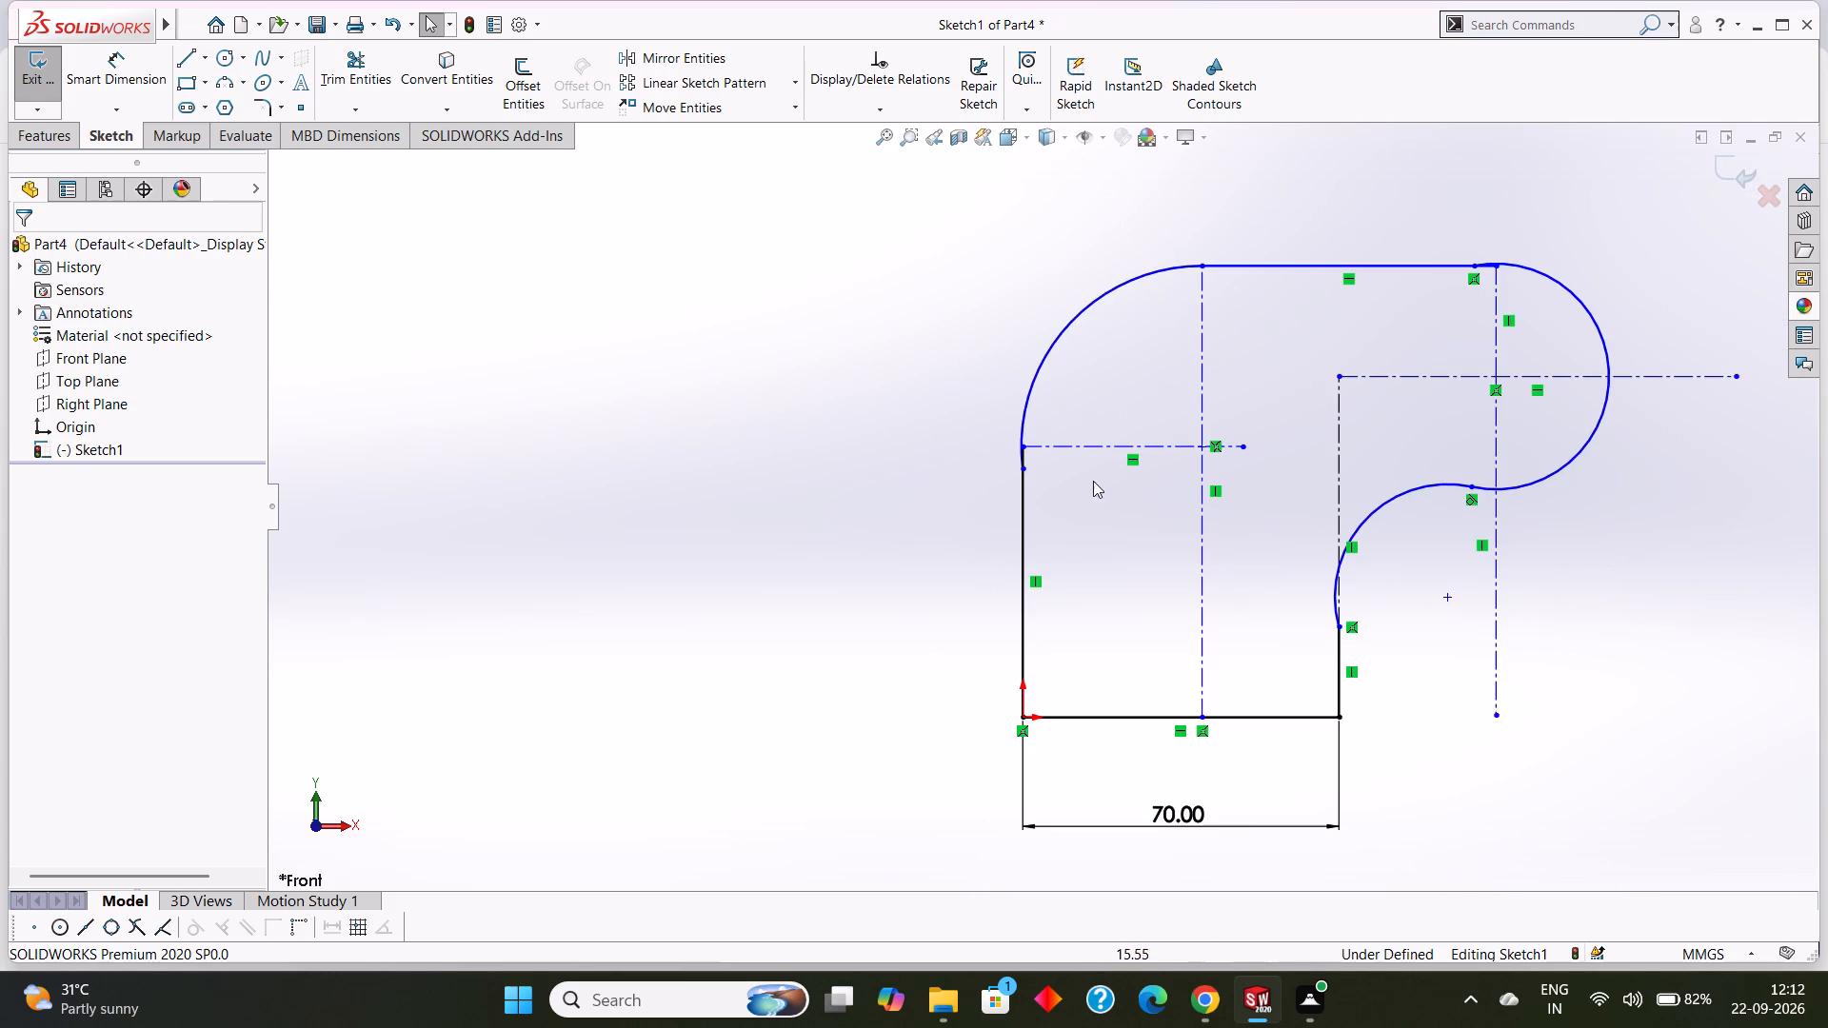
scroll(1051, 455, "down", 4)
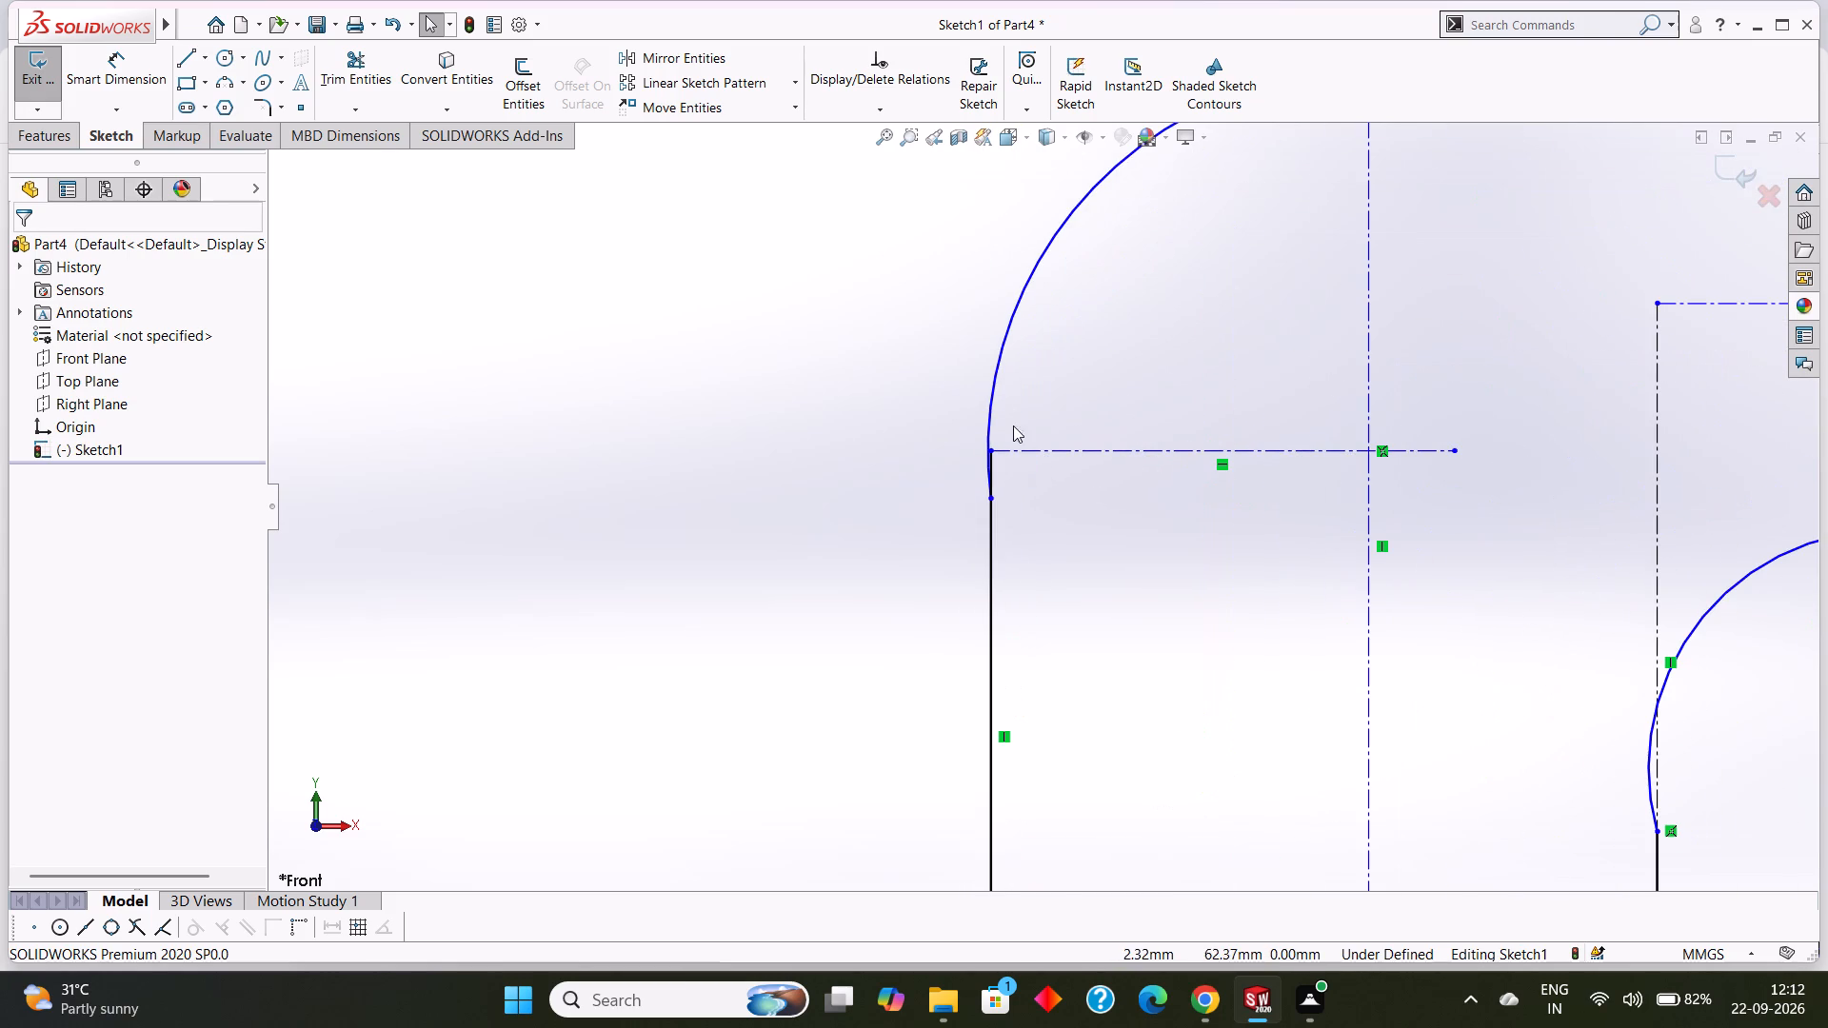
right_click(1003, 342)
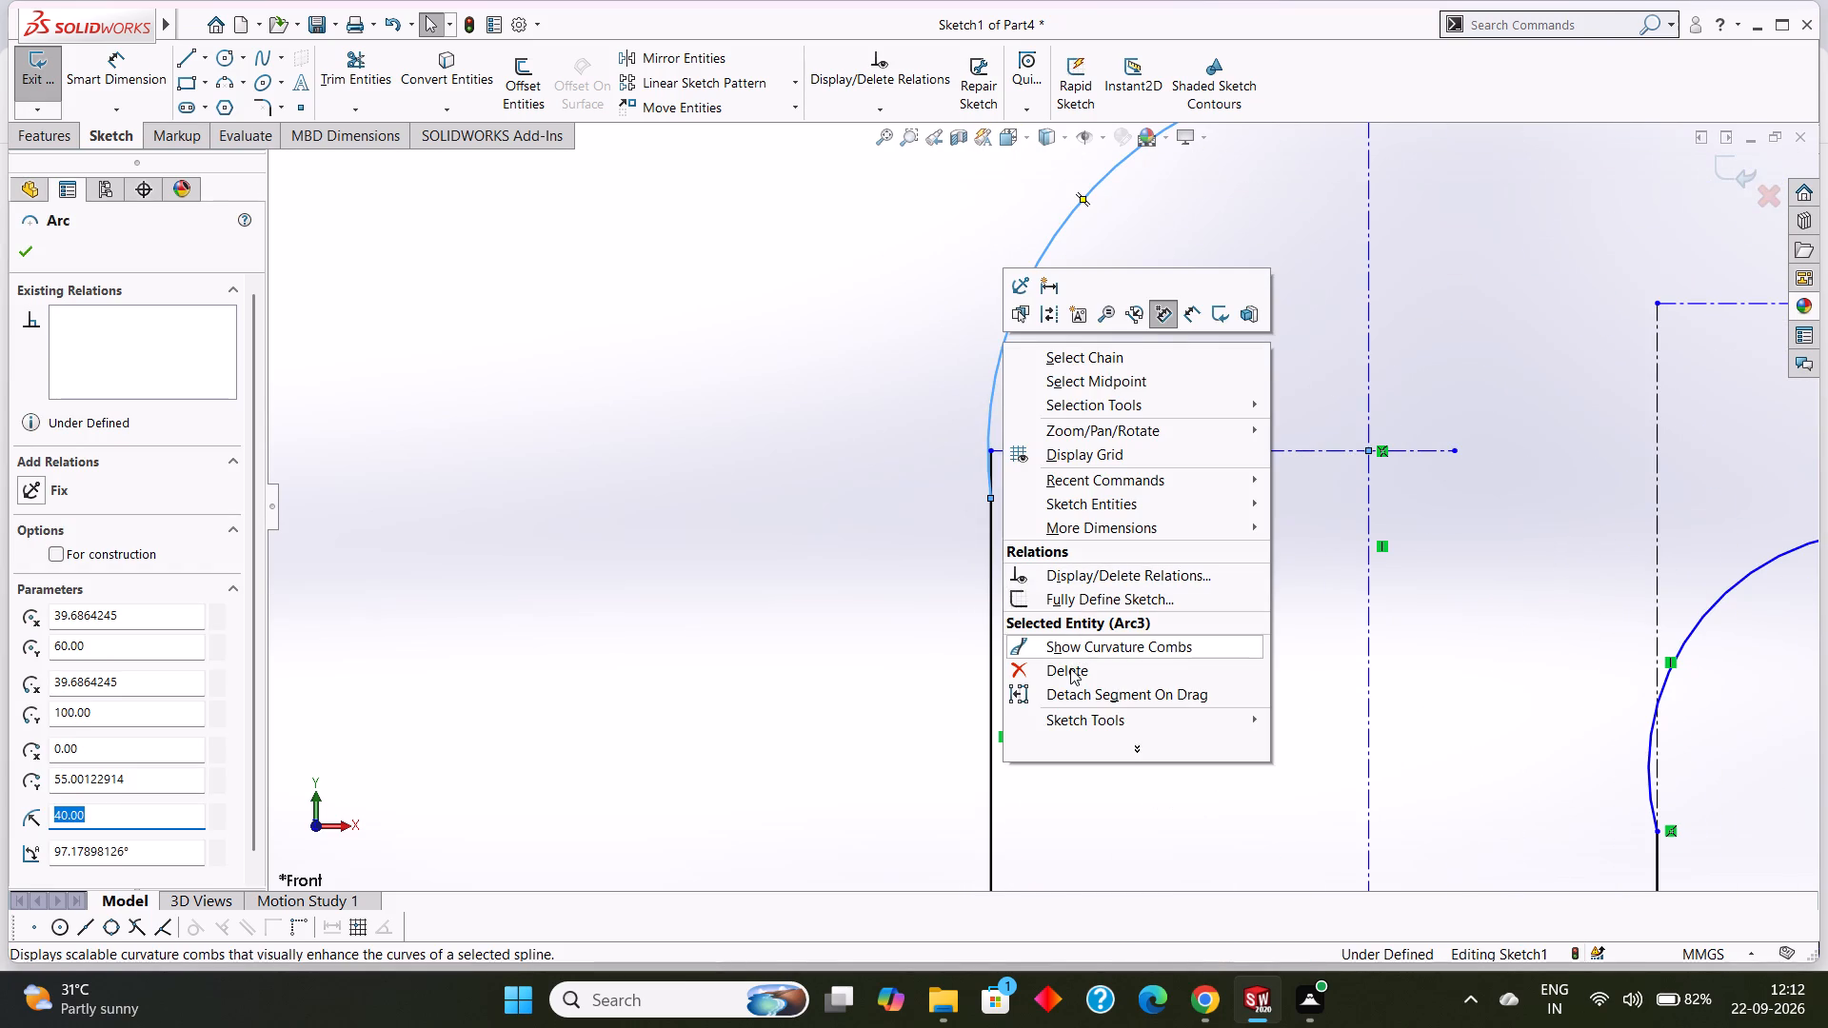
left_click(1069, 669)
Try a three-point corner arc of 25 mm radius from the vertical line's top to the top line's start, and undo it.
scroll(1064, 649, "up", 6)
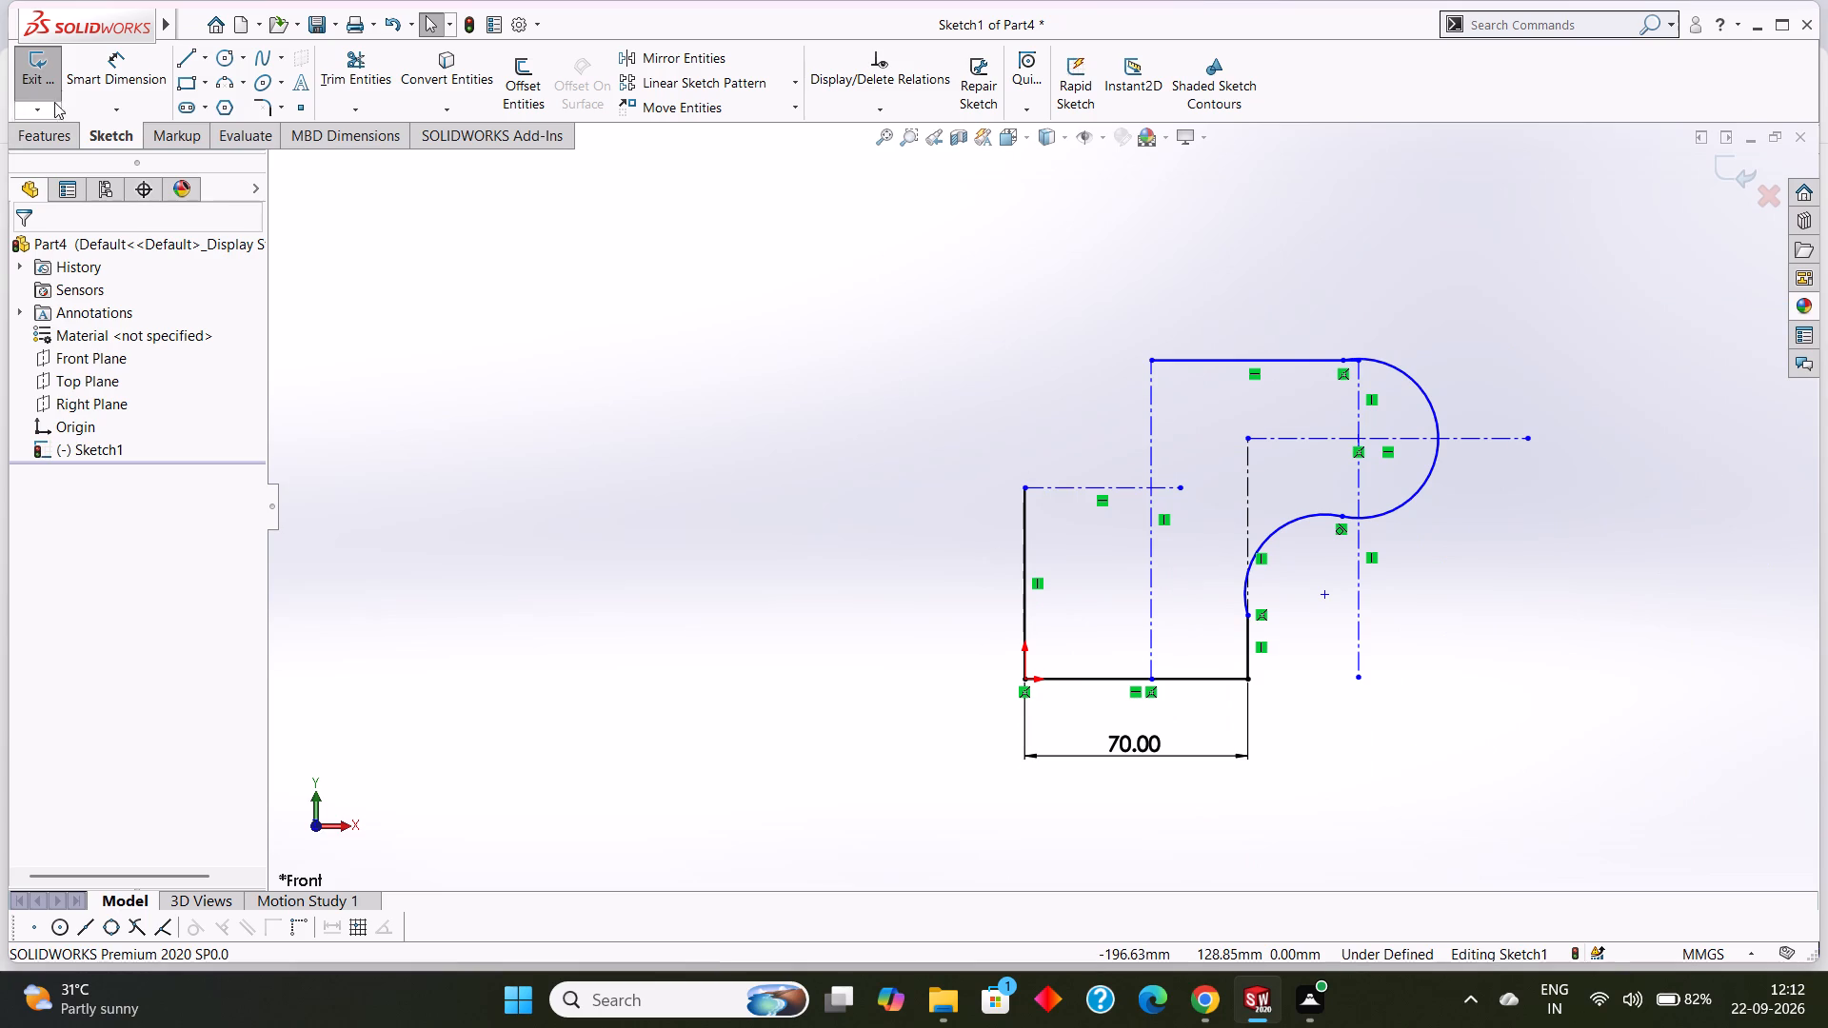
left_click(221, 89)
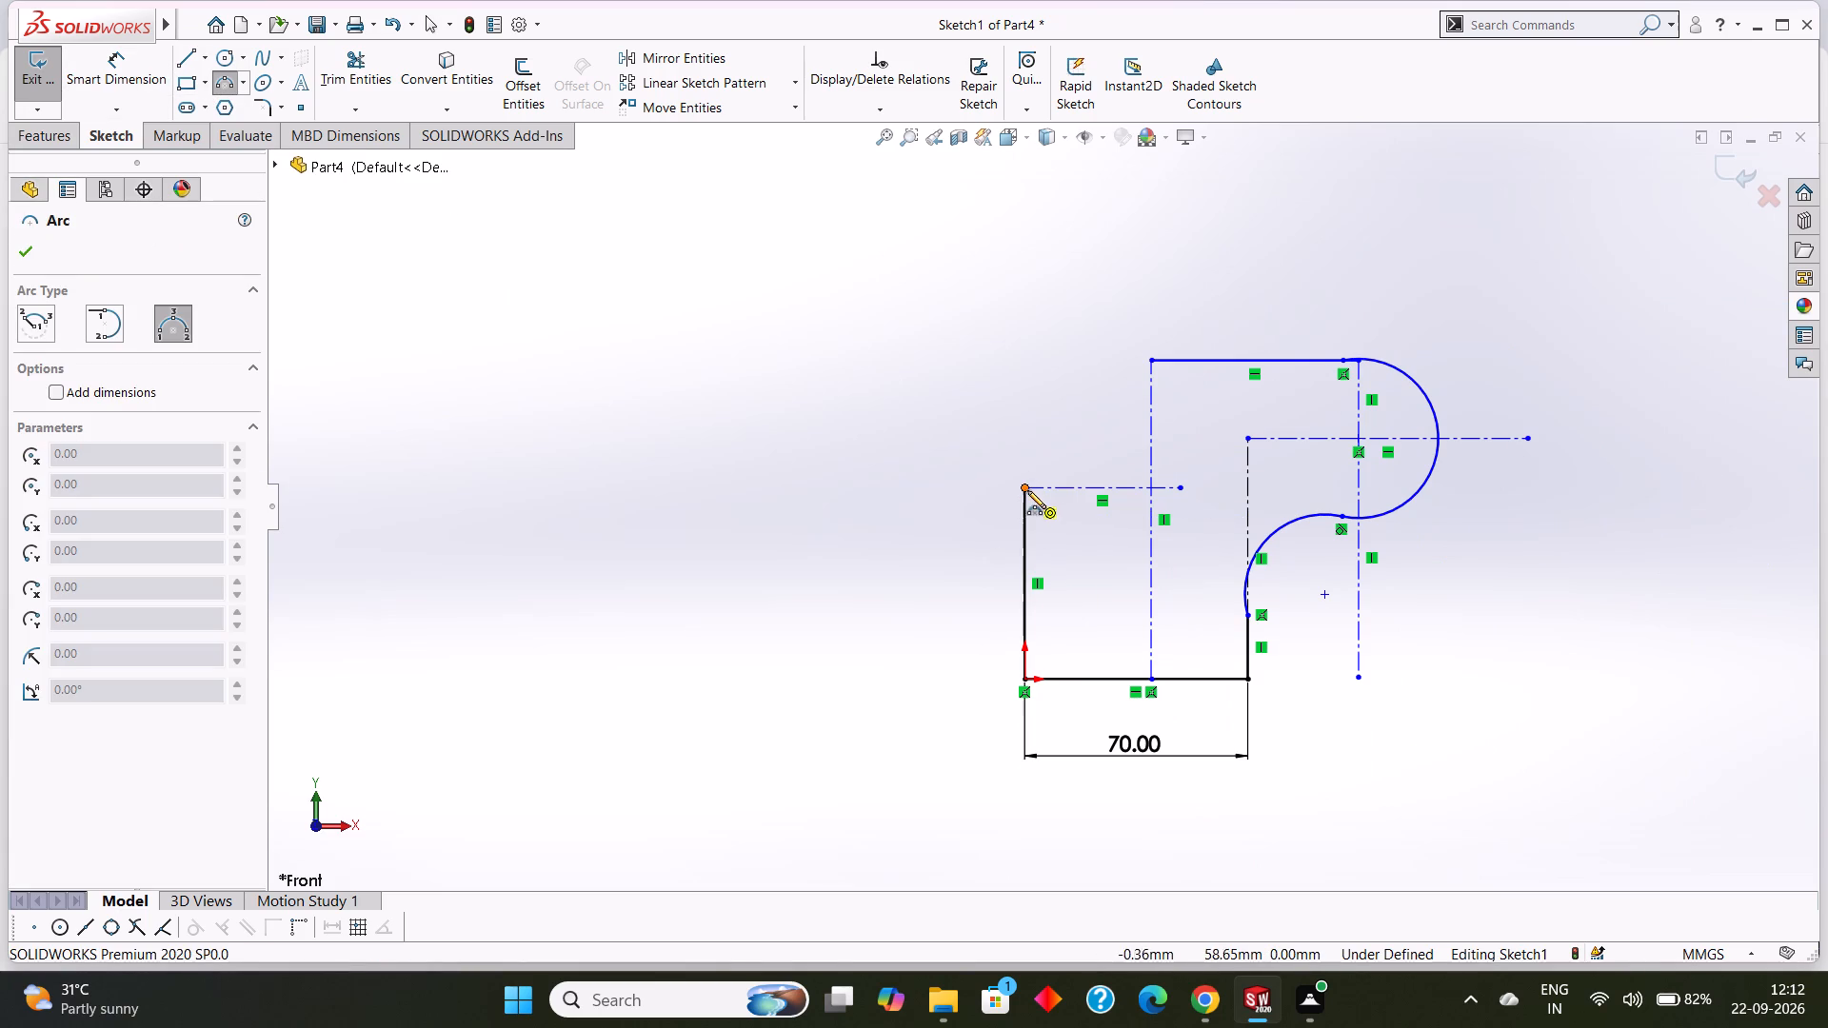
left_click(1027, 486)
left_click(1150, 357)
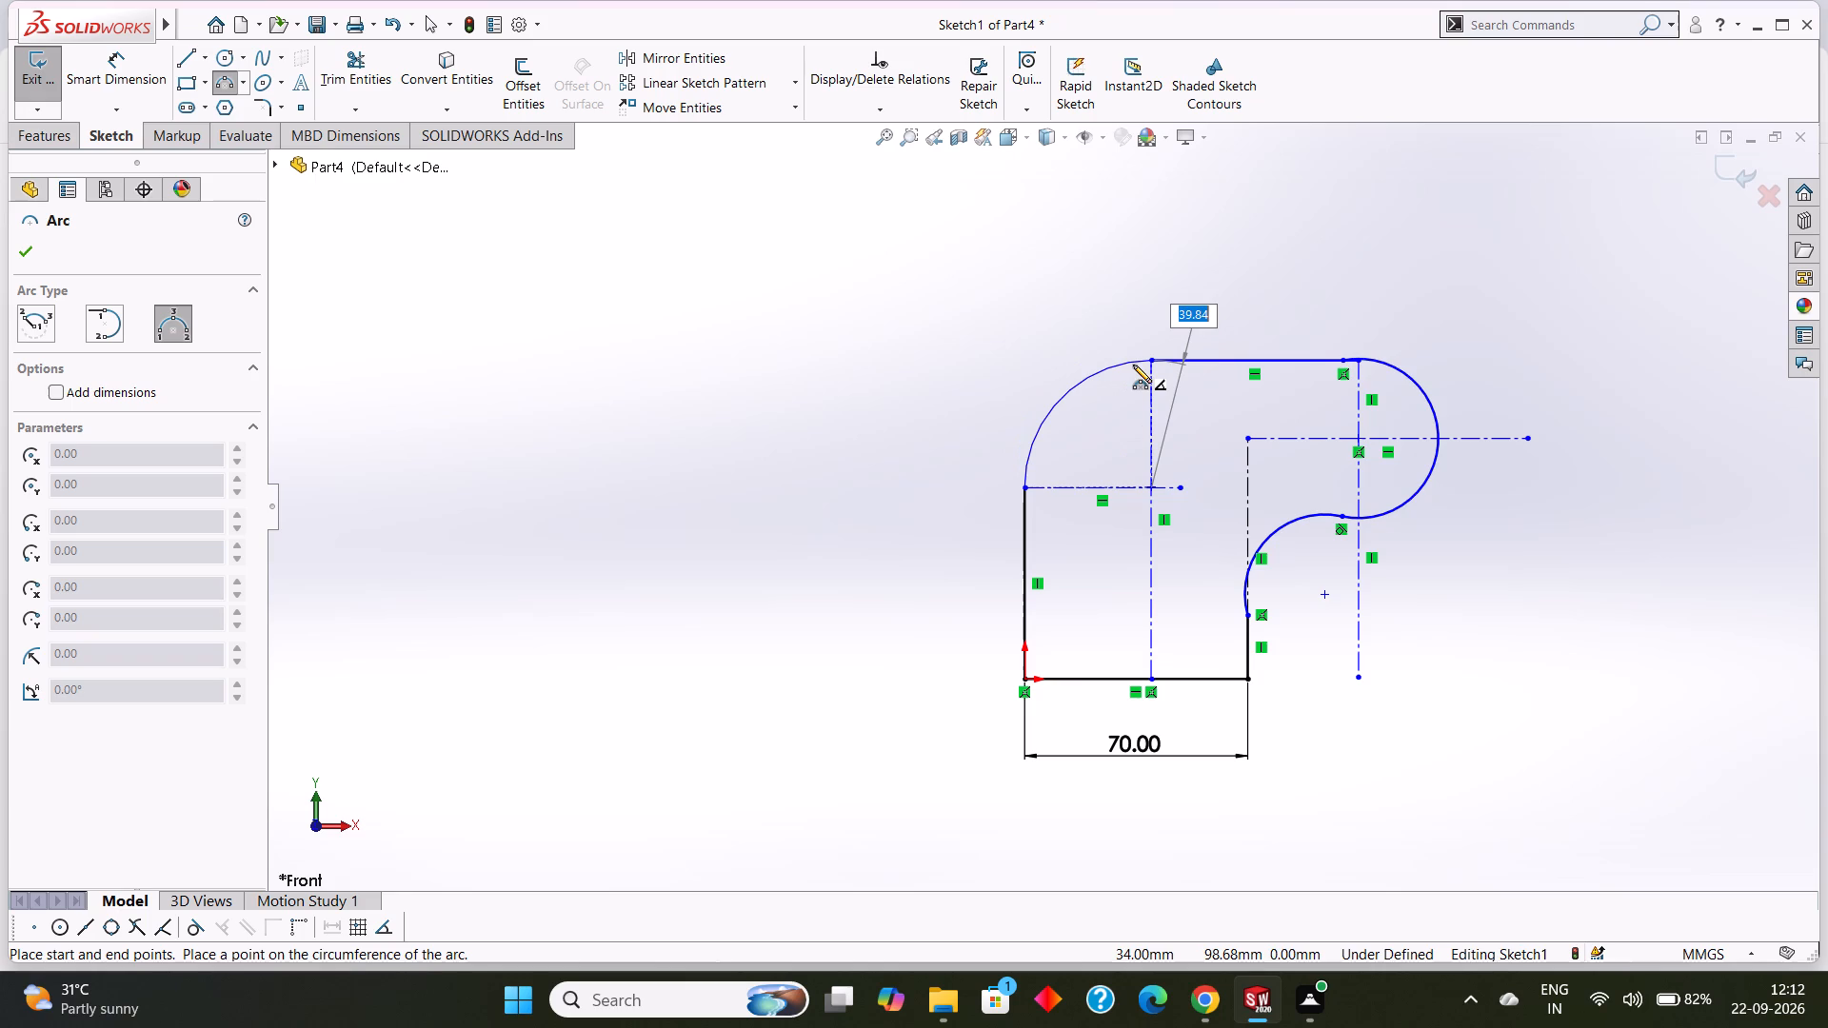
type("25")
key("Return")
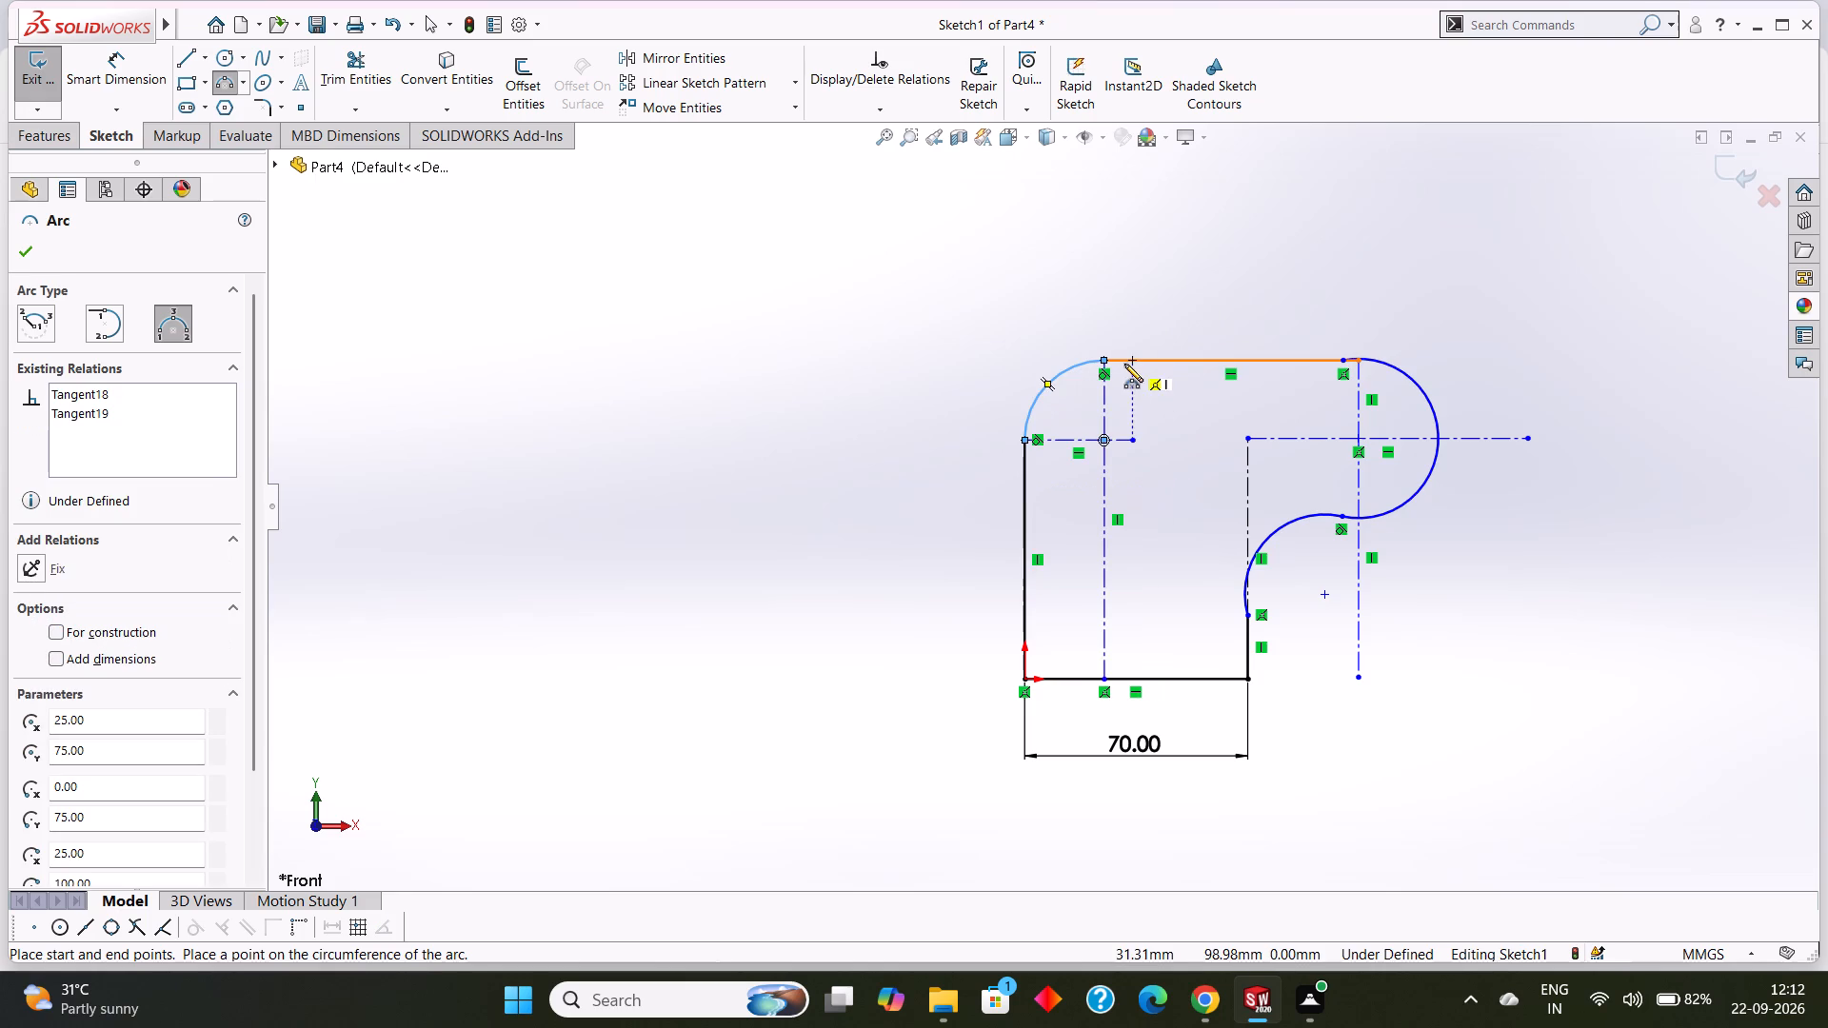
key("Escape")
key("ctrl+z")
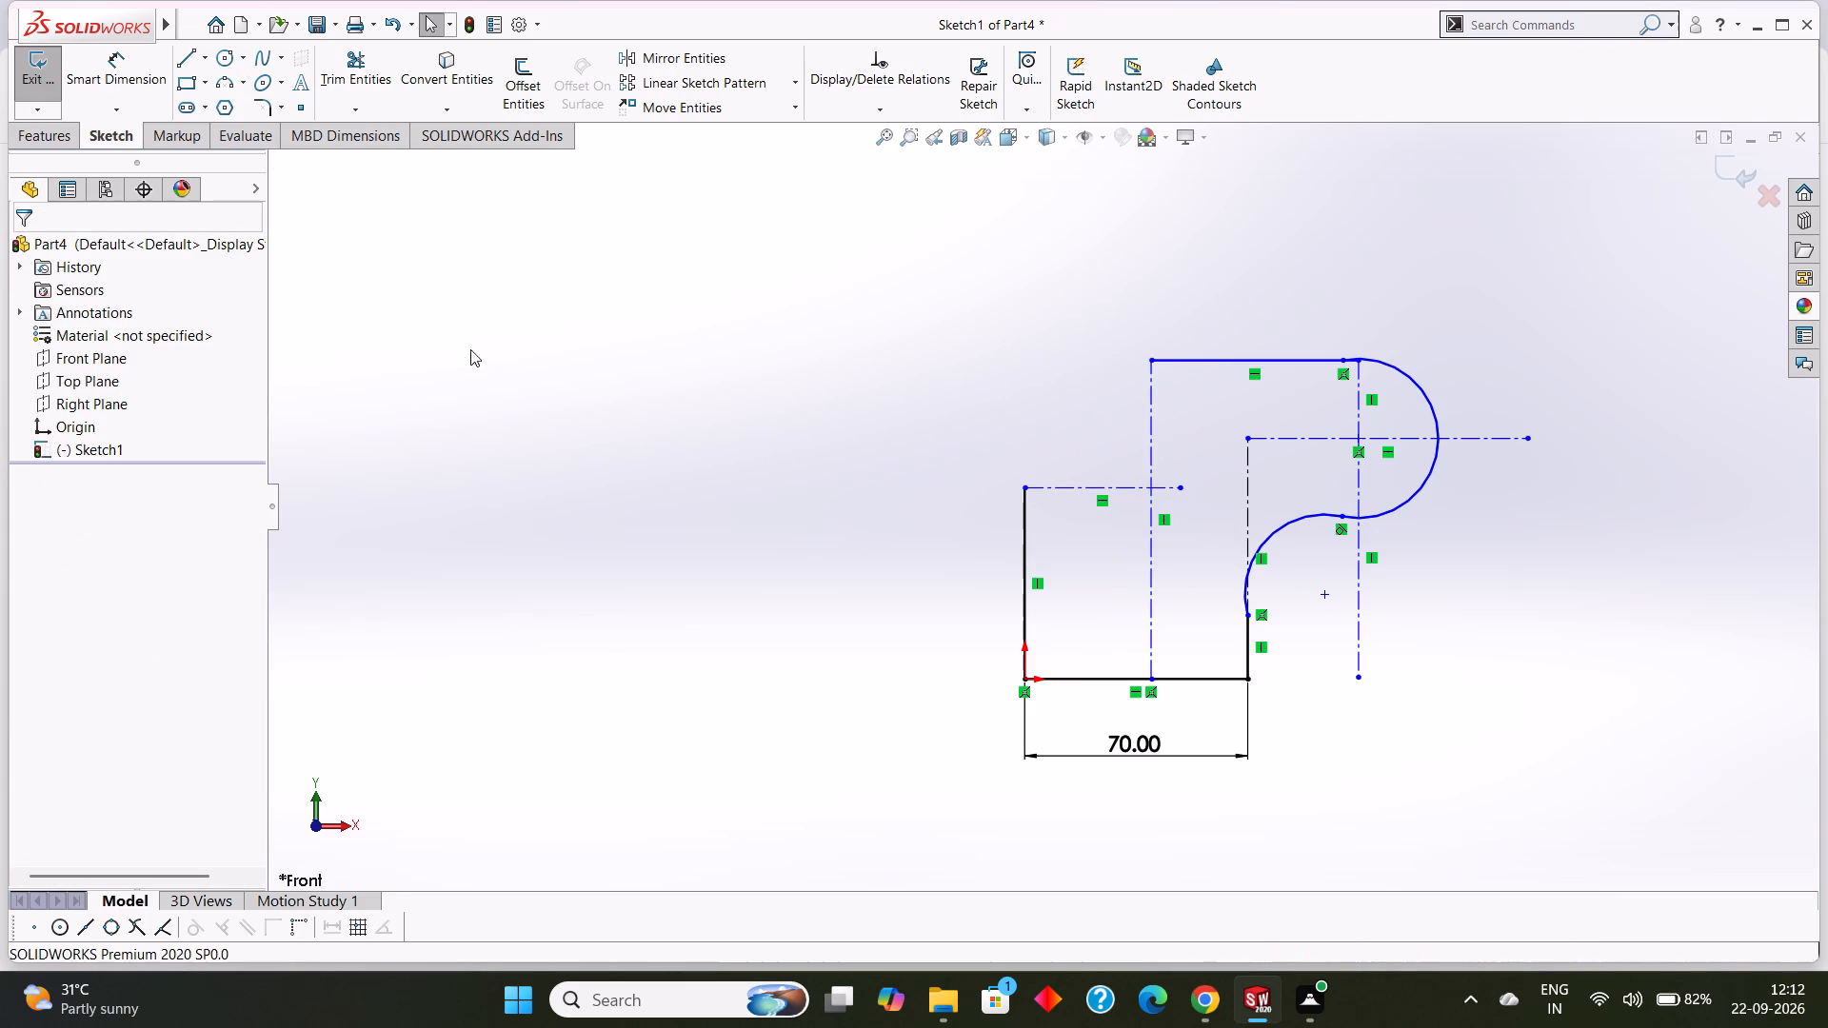
Dimension the vertical distance between the top line and the base line, placing the dimension outside the 60 mm vertical line.
left_click(101, 54)
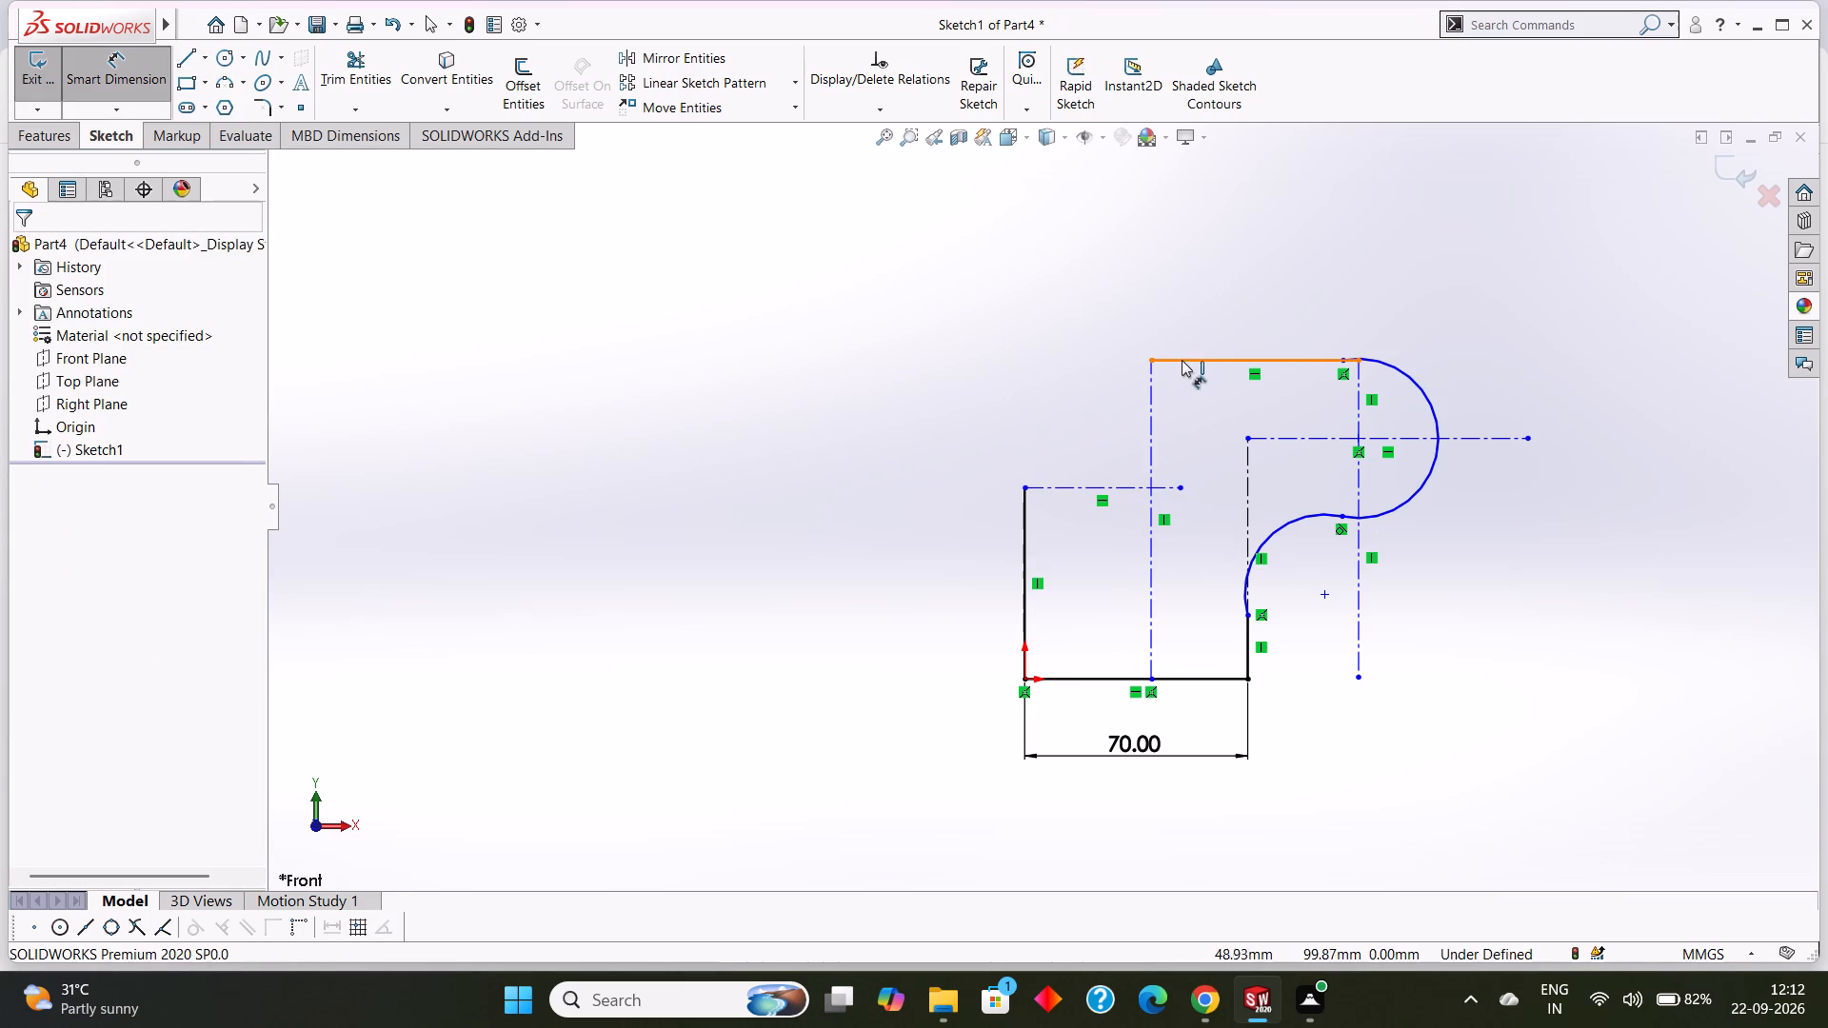
left_click(1181, 361)
left_click(1177, 681)
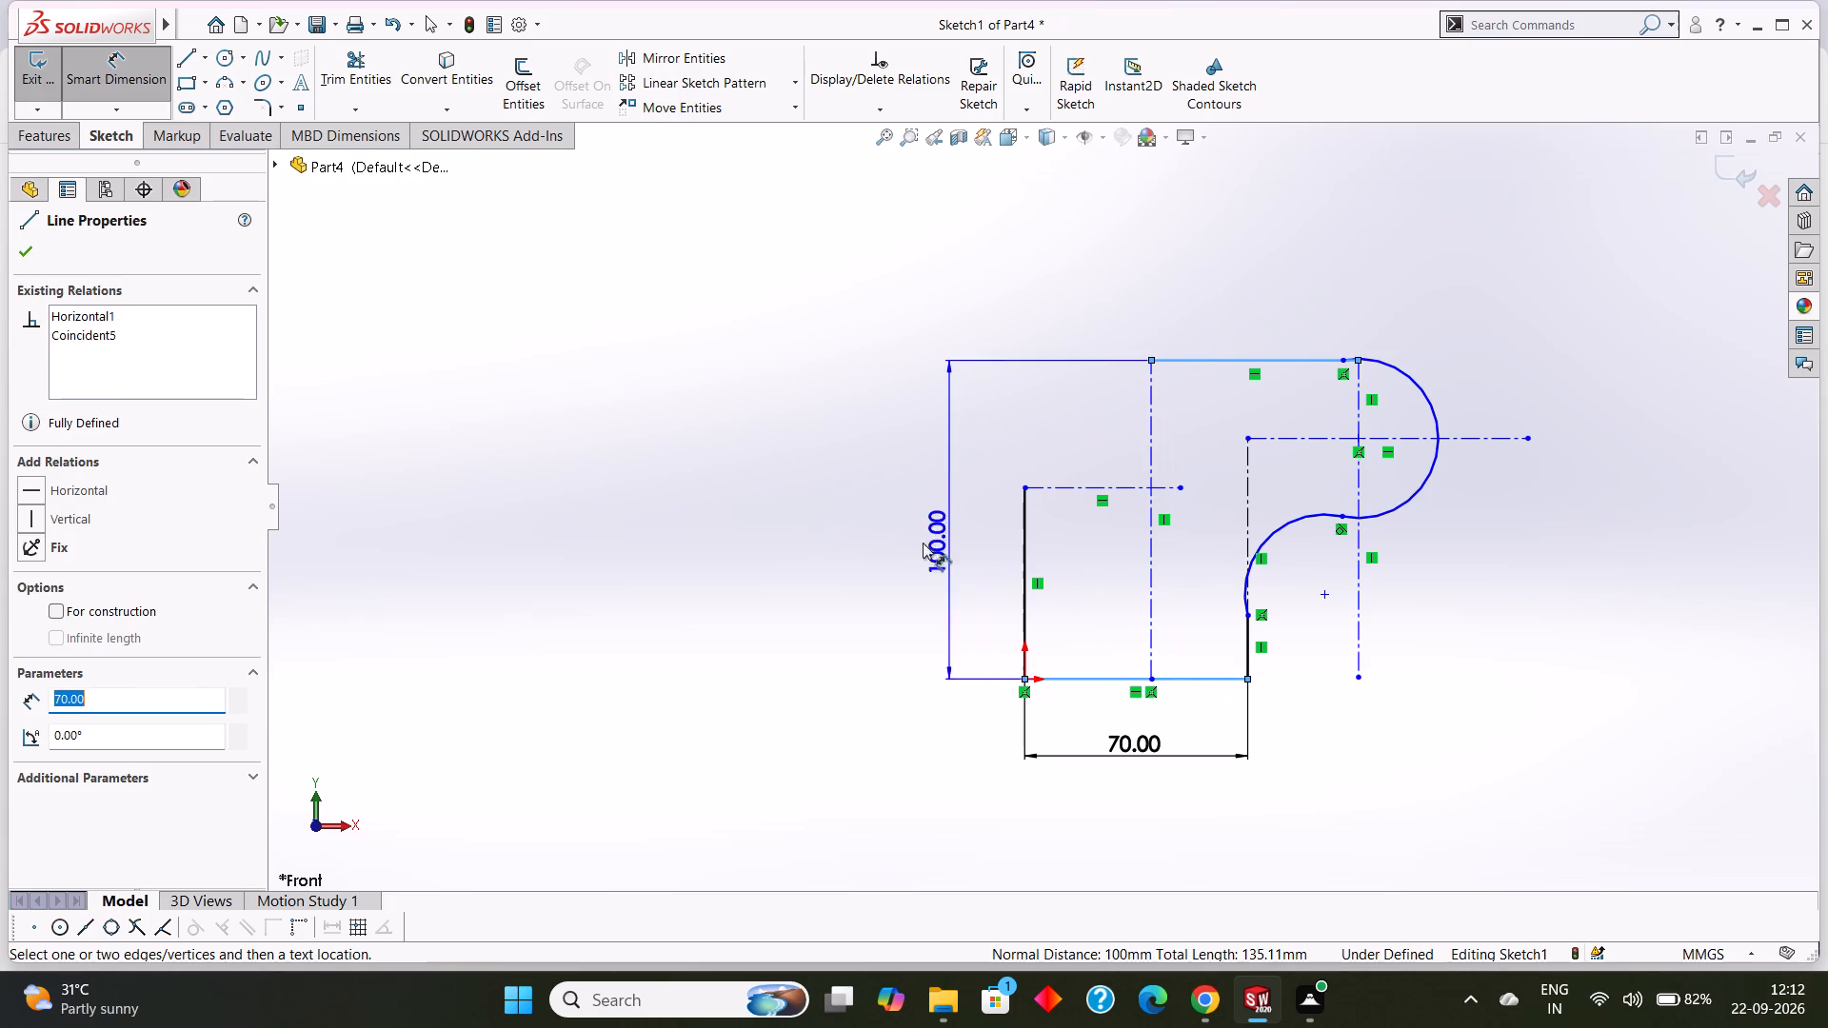
left_click(894, 543)
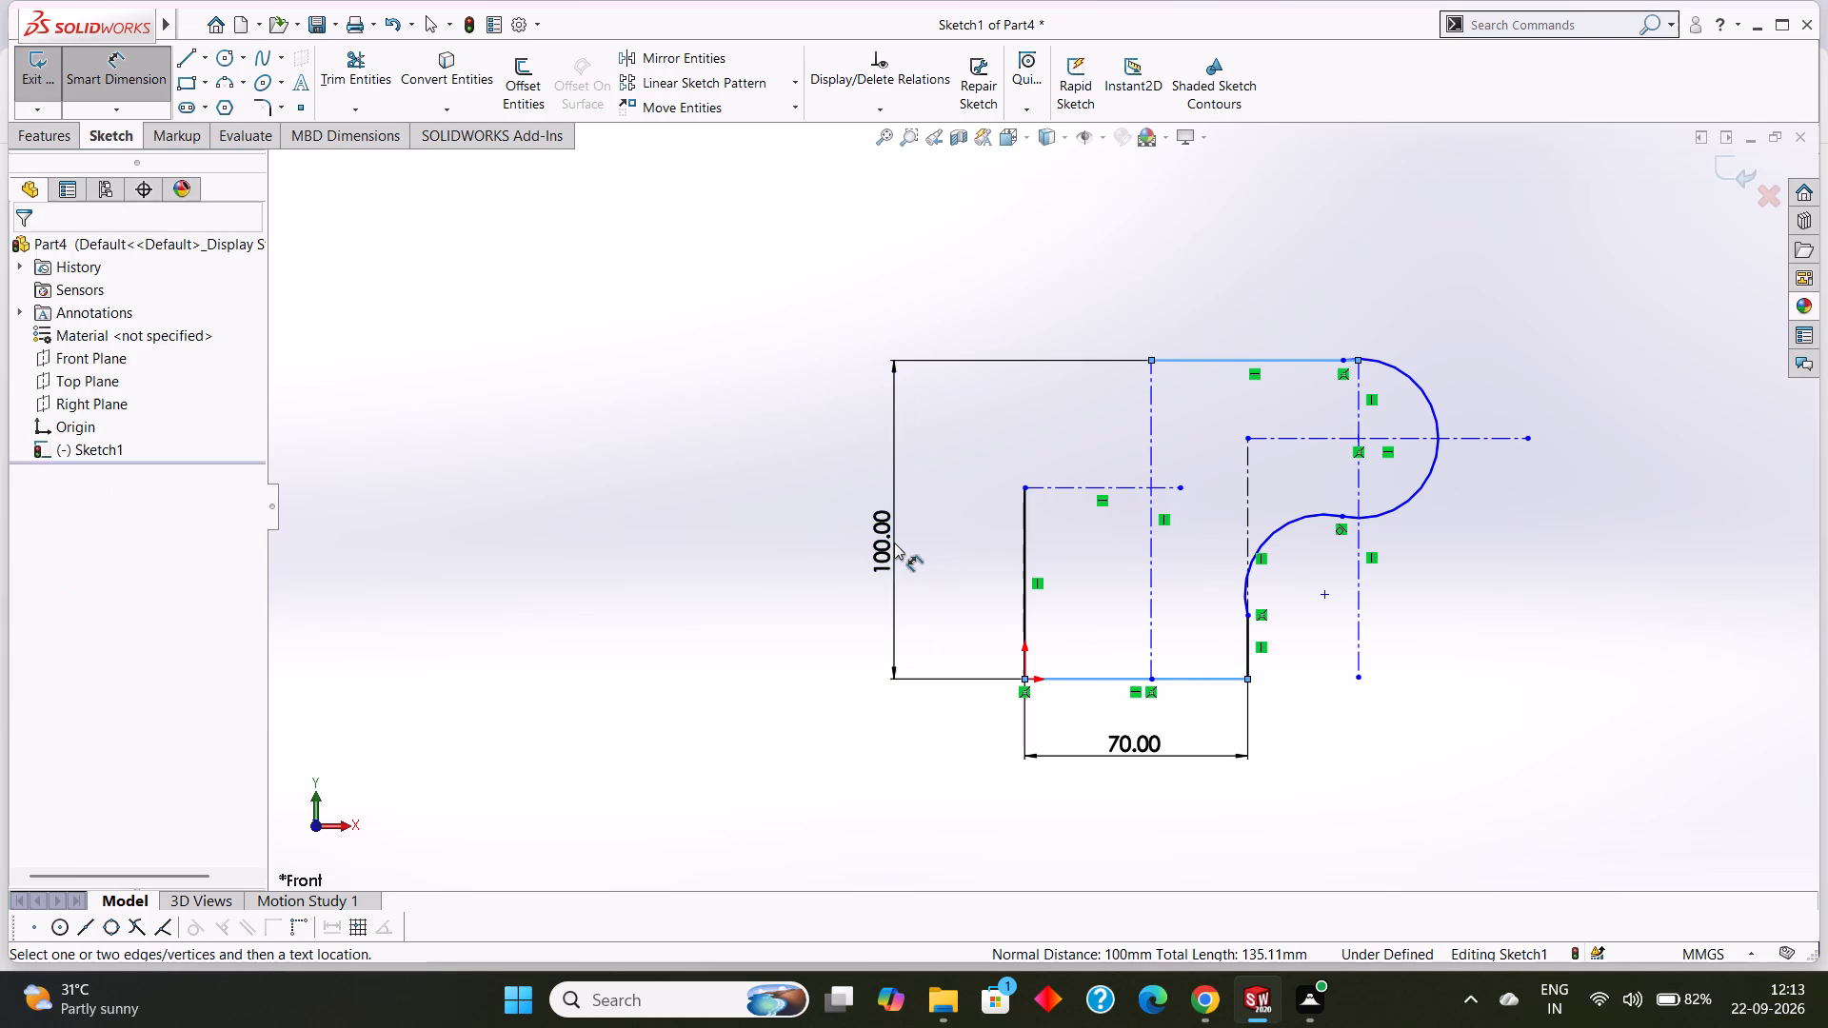
left_click(816, 516)
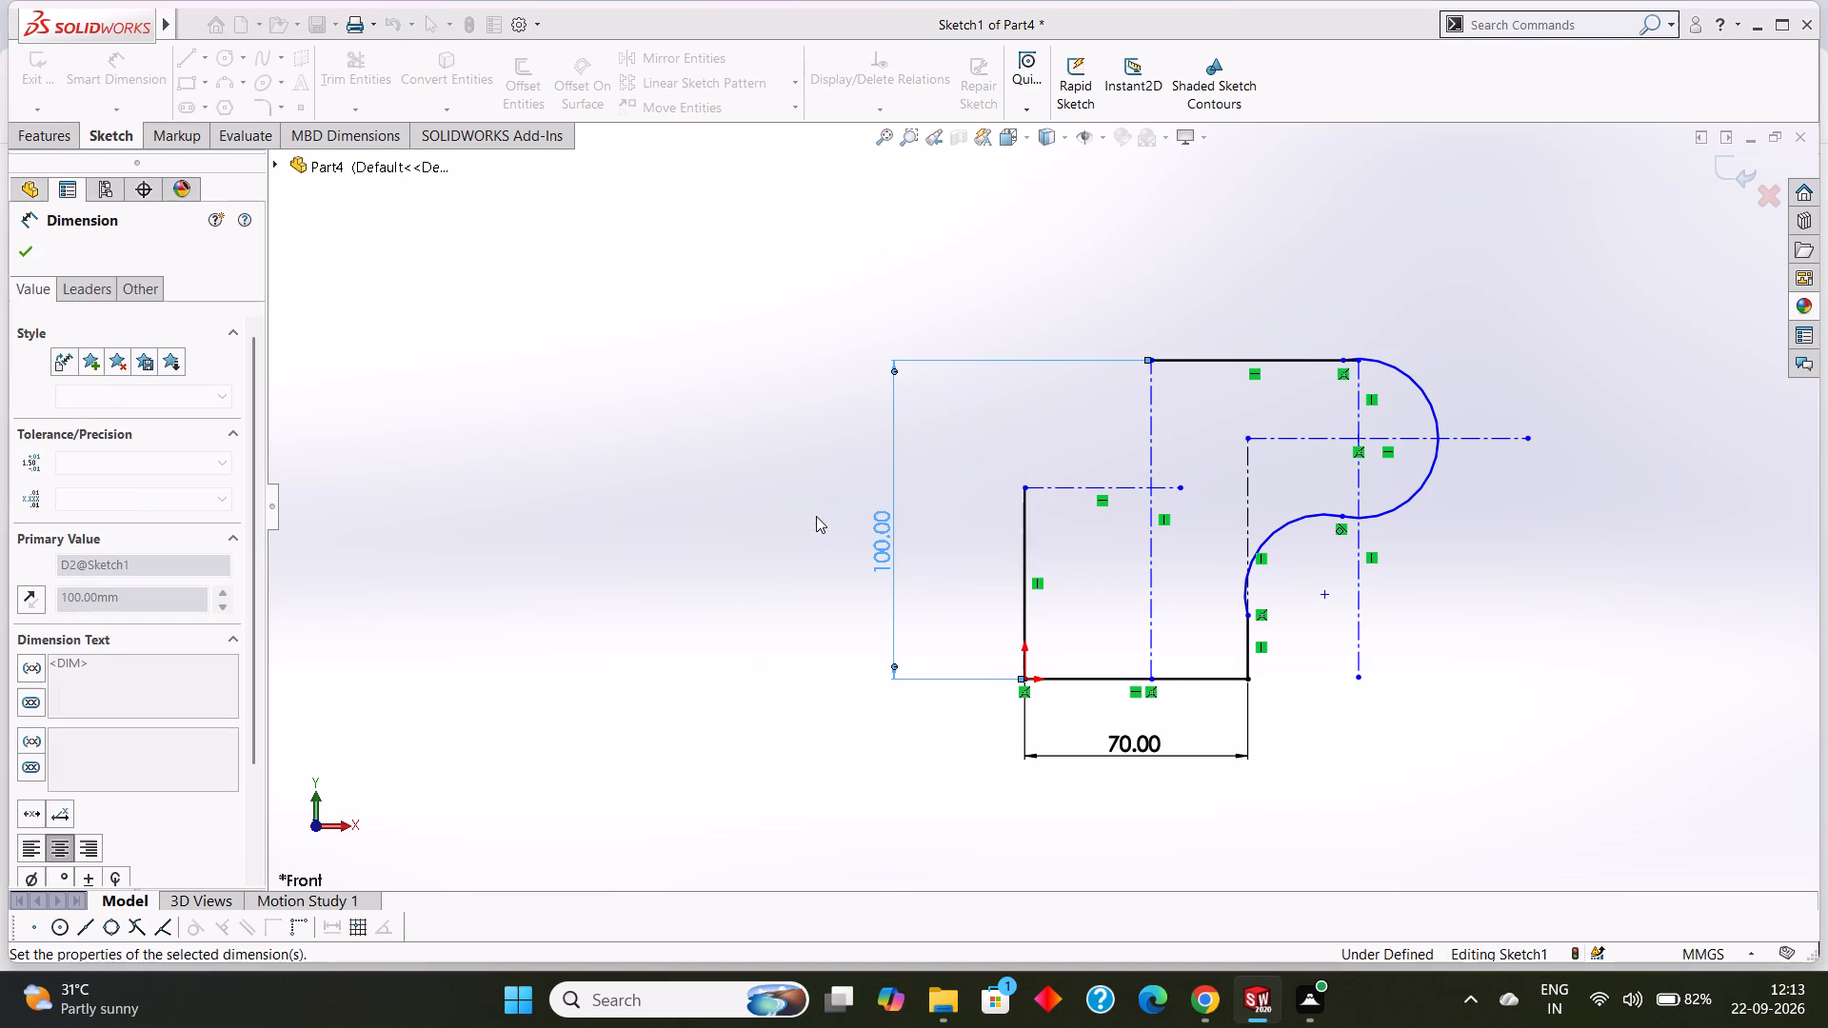
left_click(17, 250)
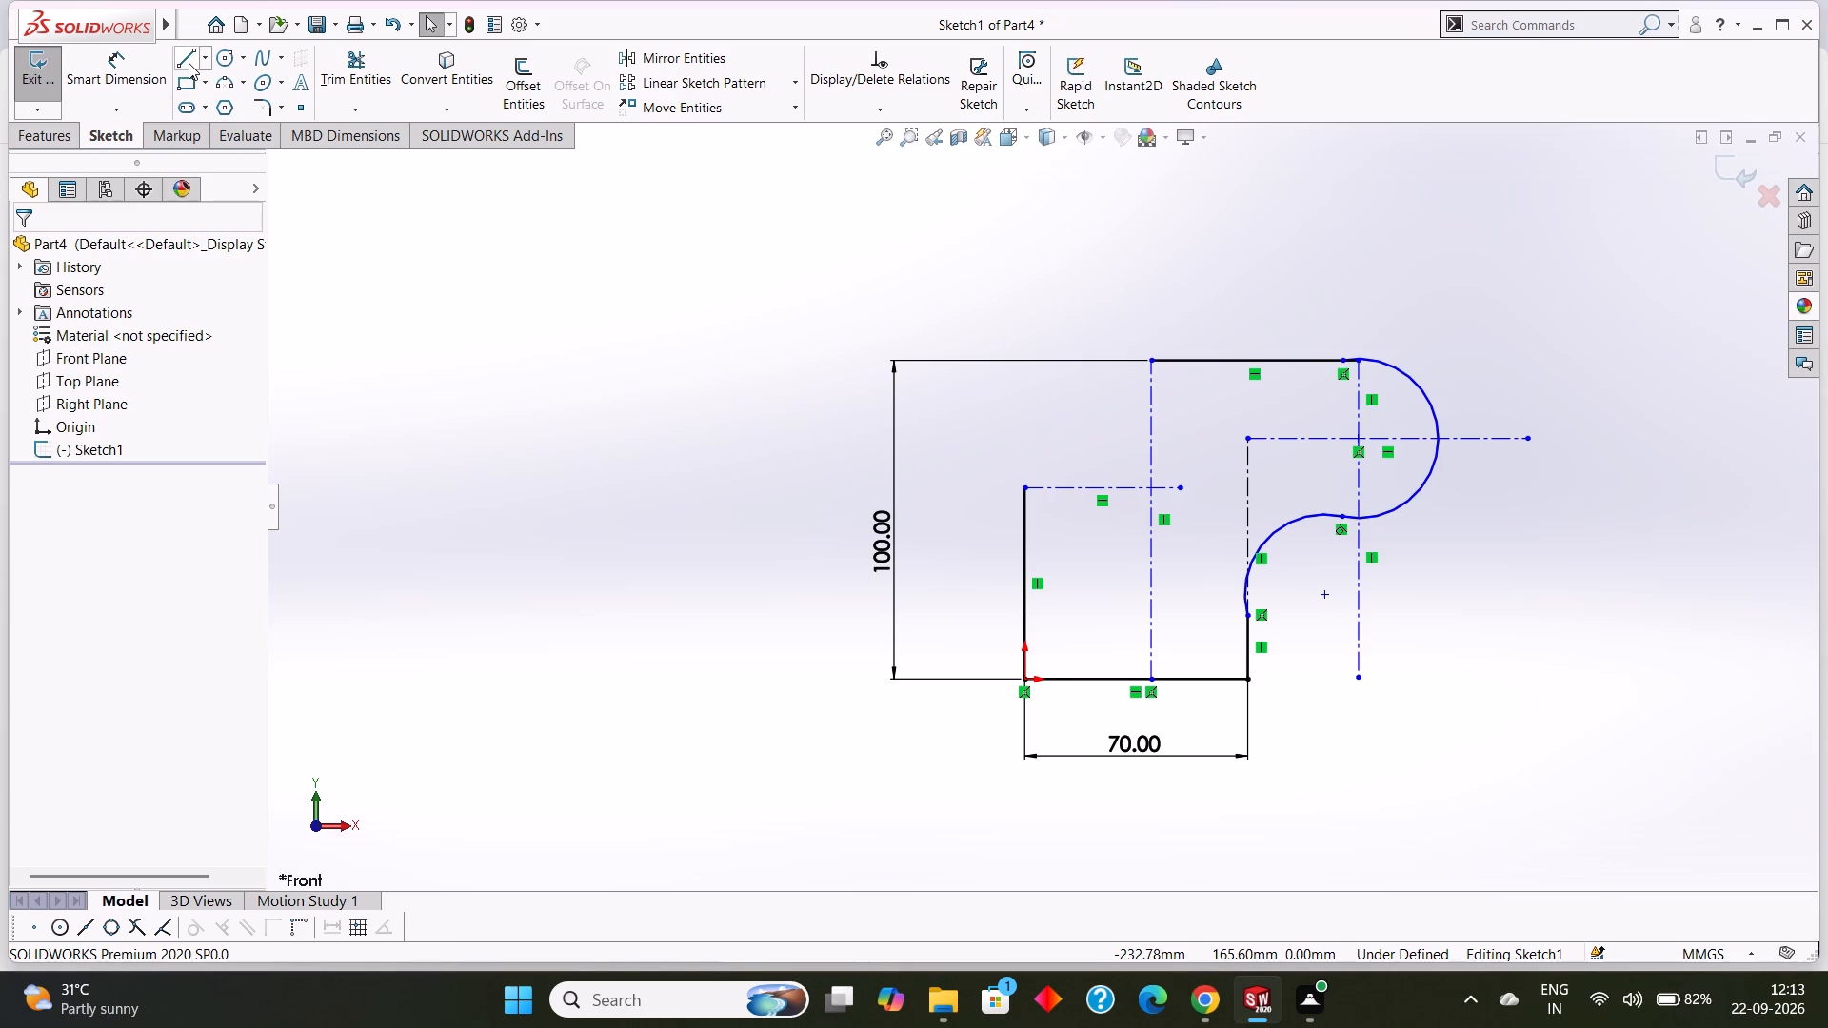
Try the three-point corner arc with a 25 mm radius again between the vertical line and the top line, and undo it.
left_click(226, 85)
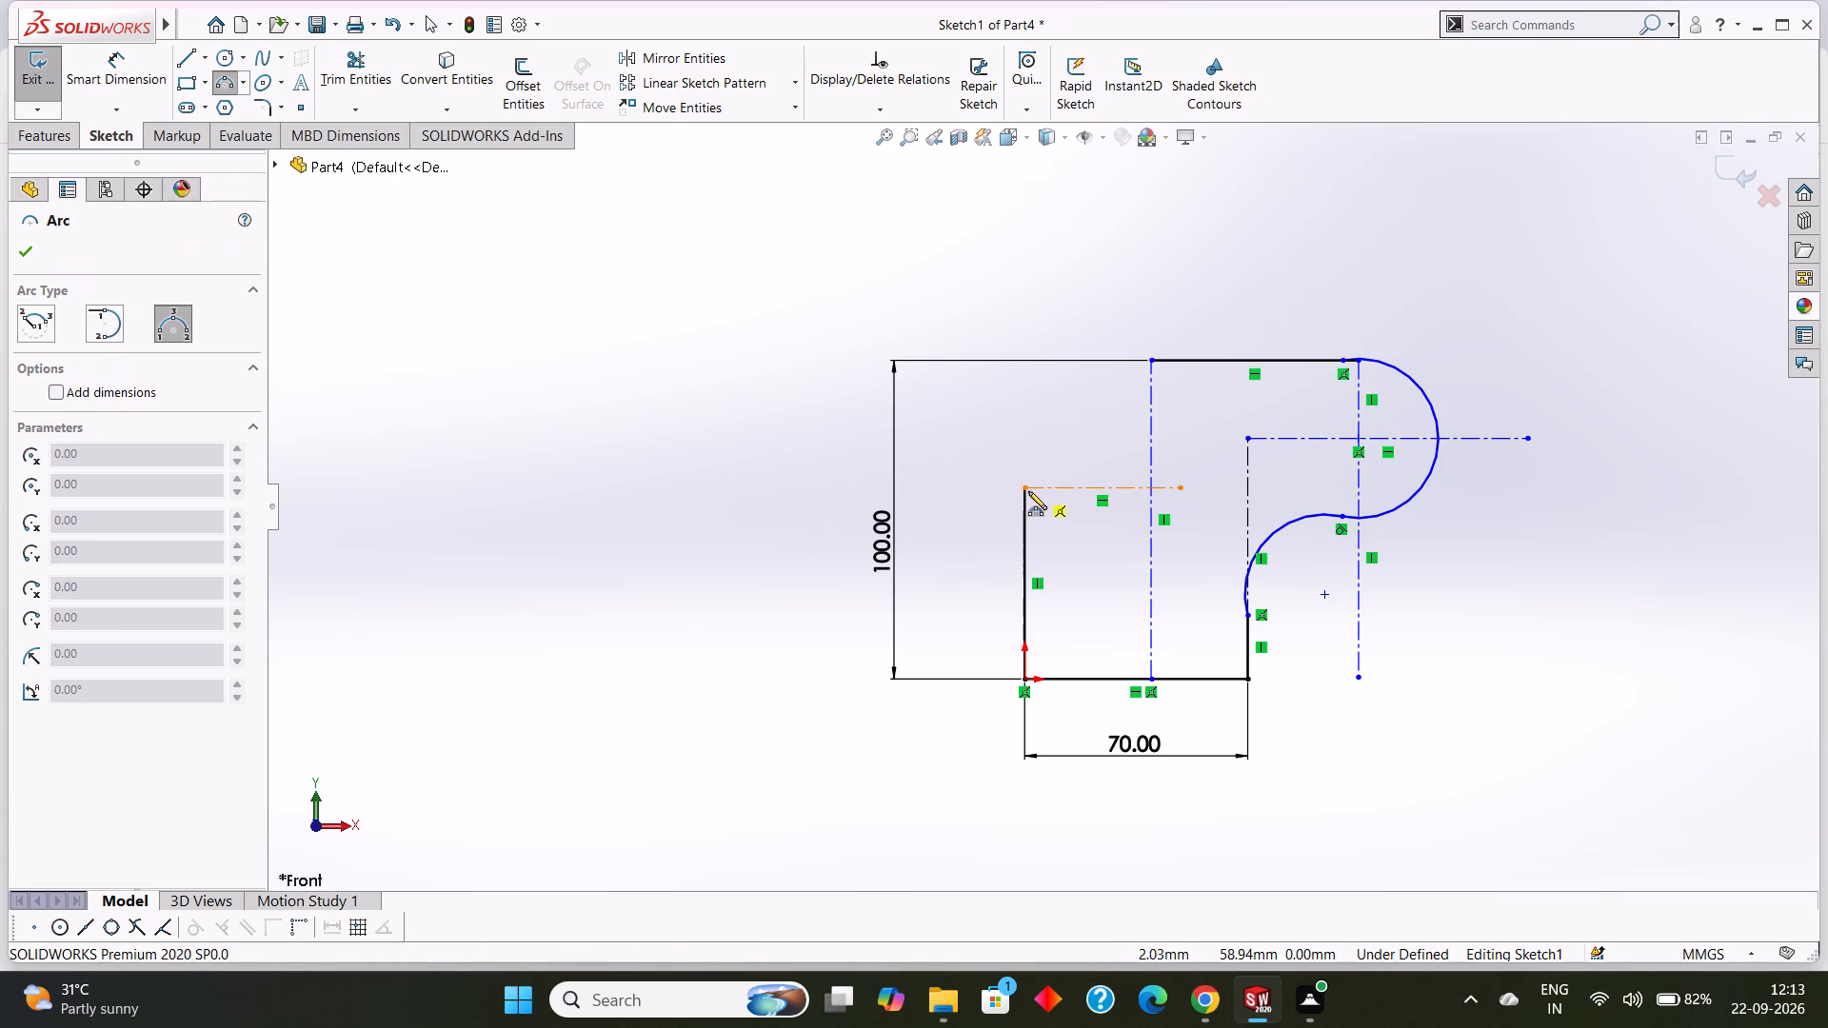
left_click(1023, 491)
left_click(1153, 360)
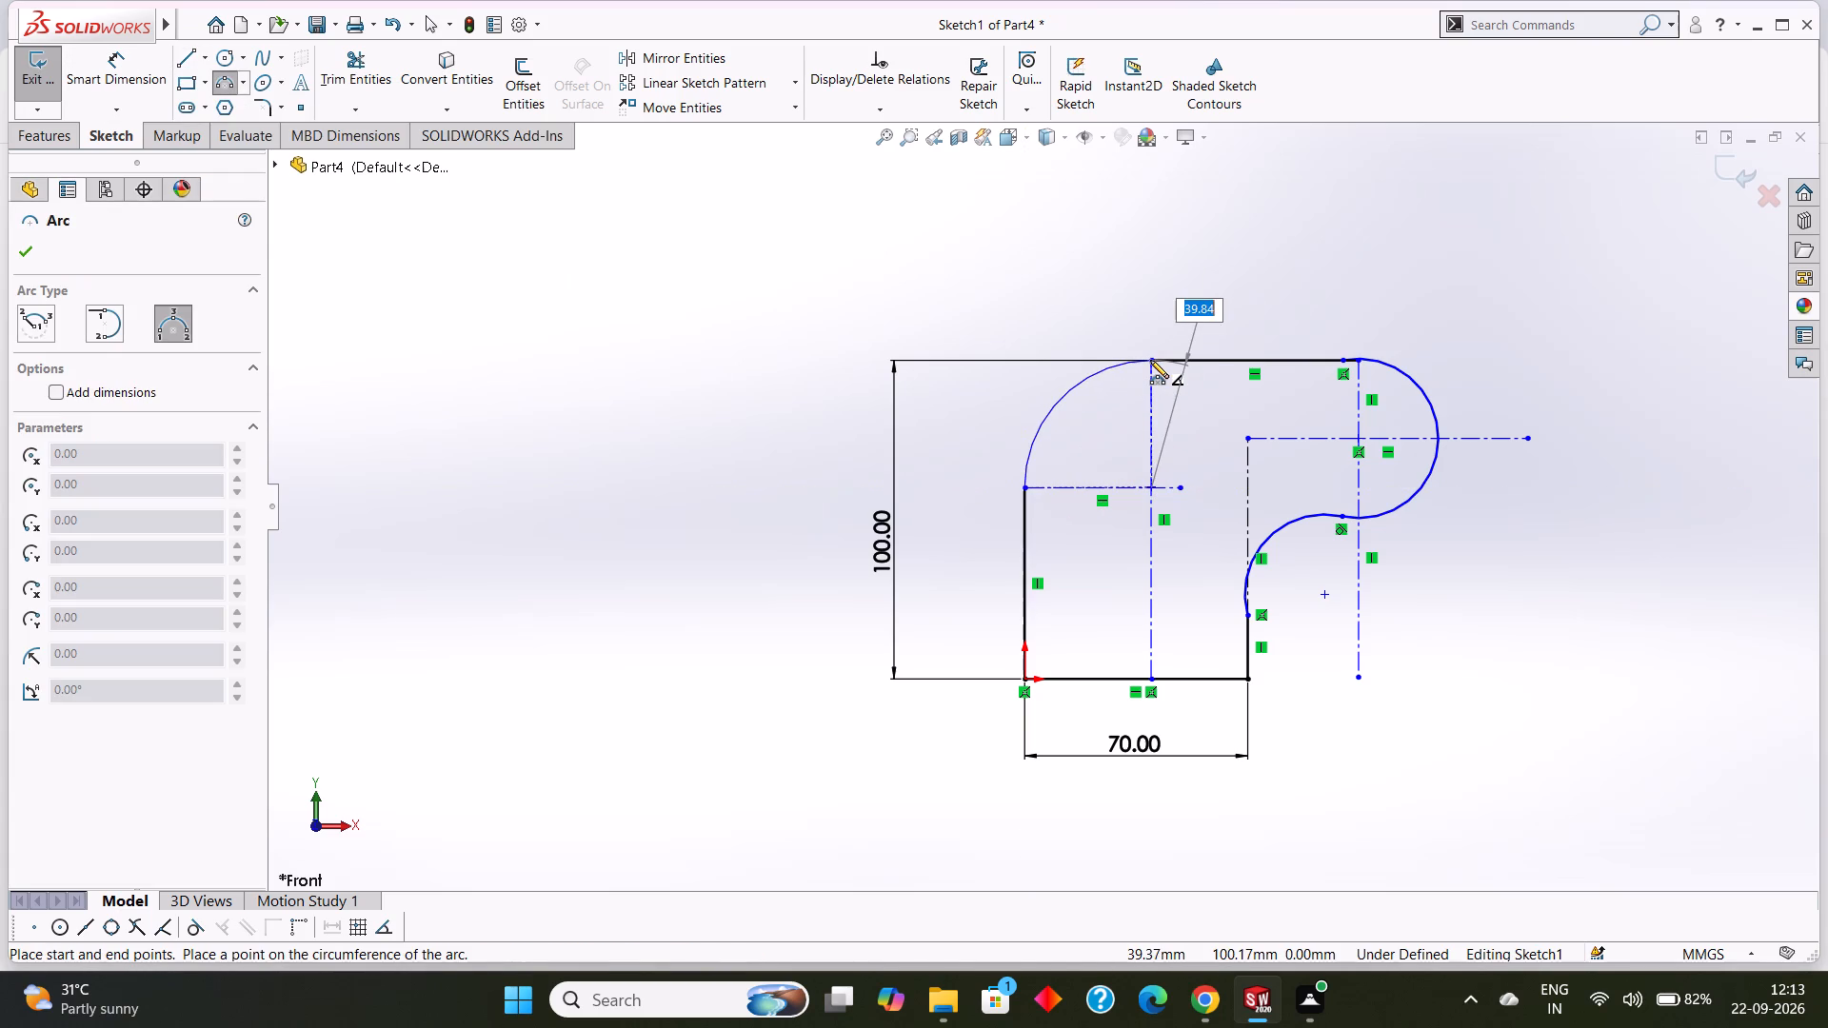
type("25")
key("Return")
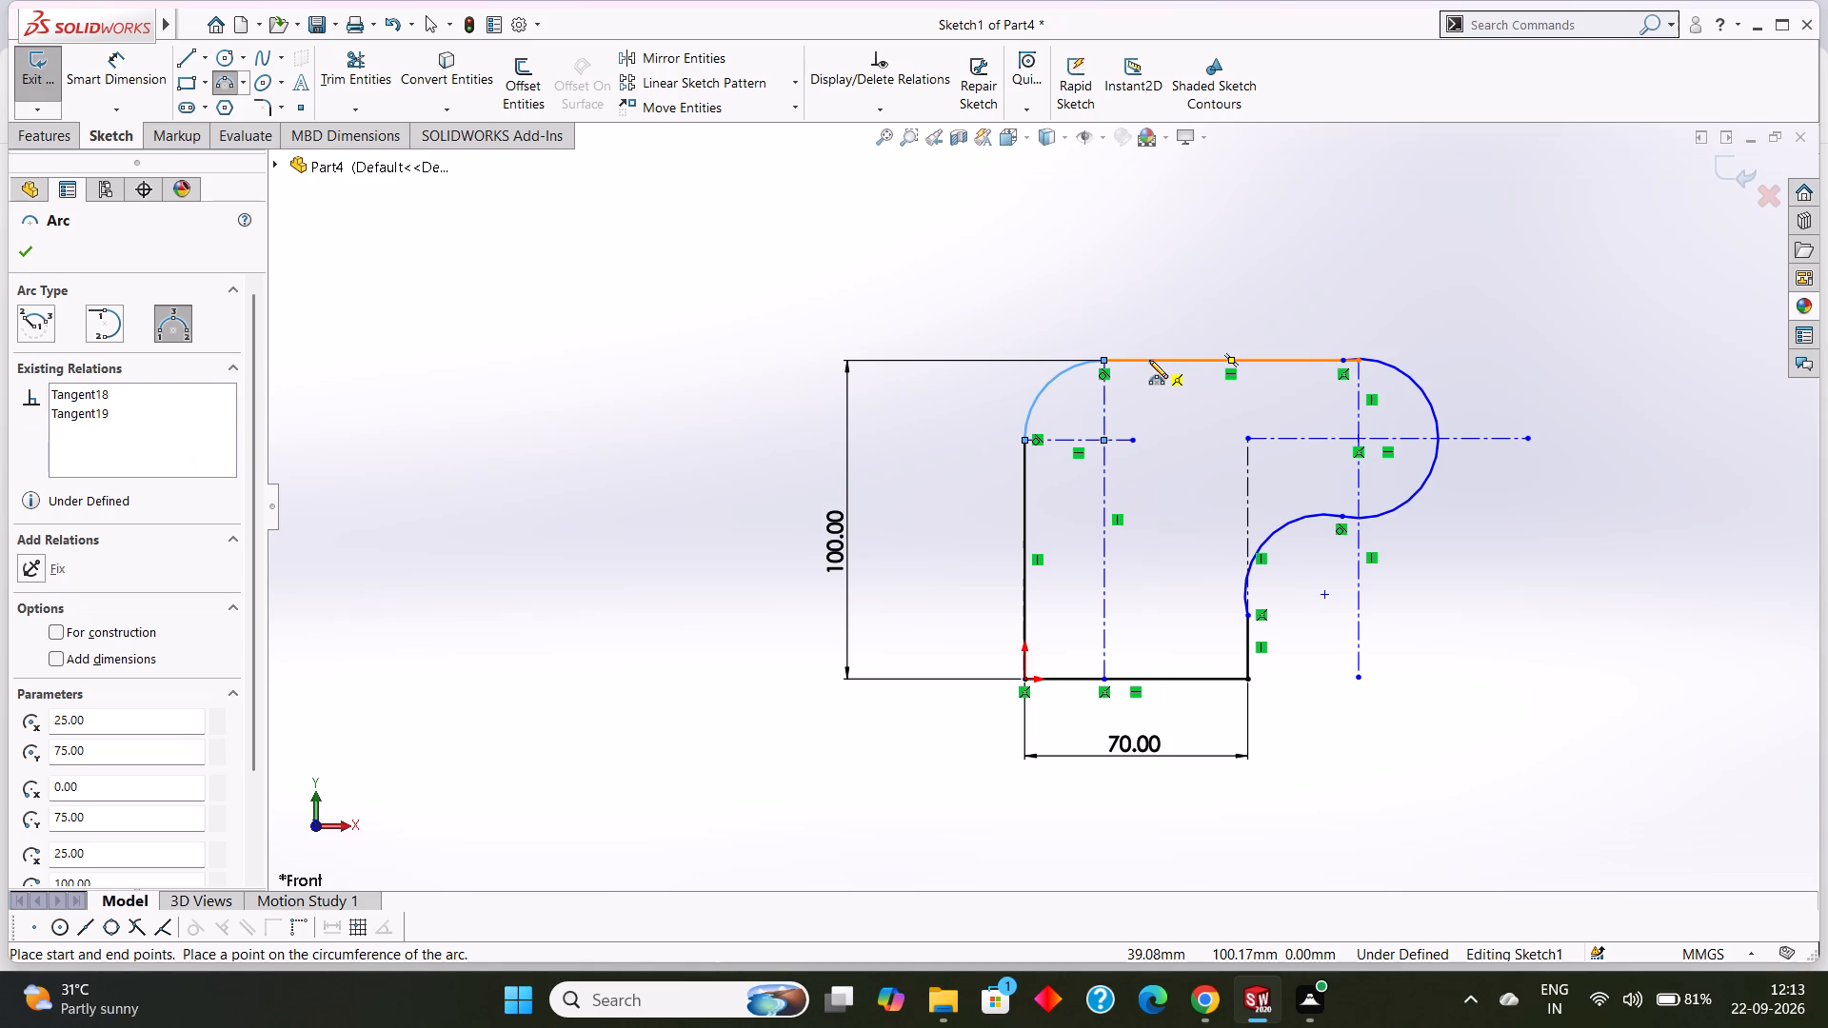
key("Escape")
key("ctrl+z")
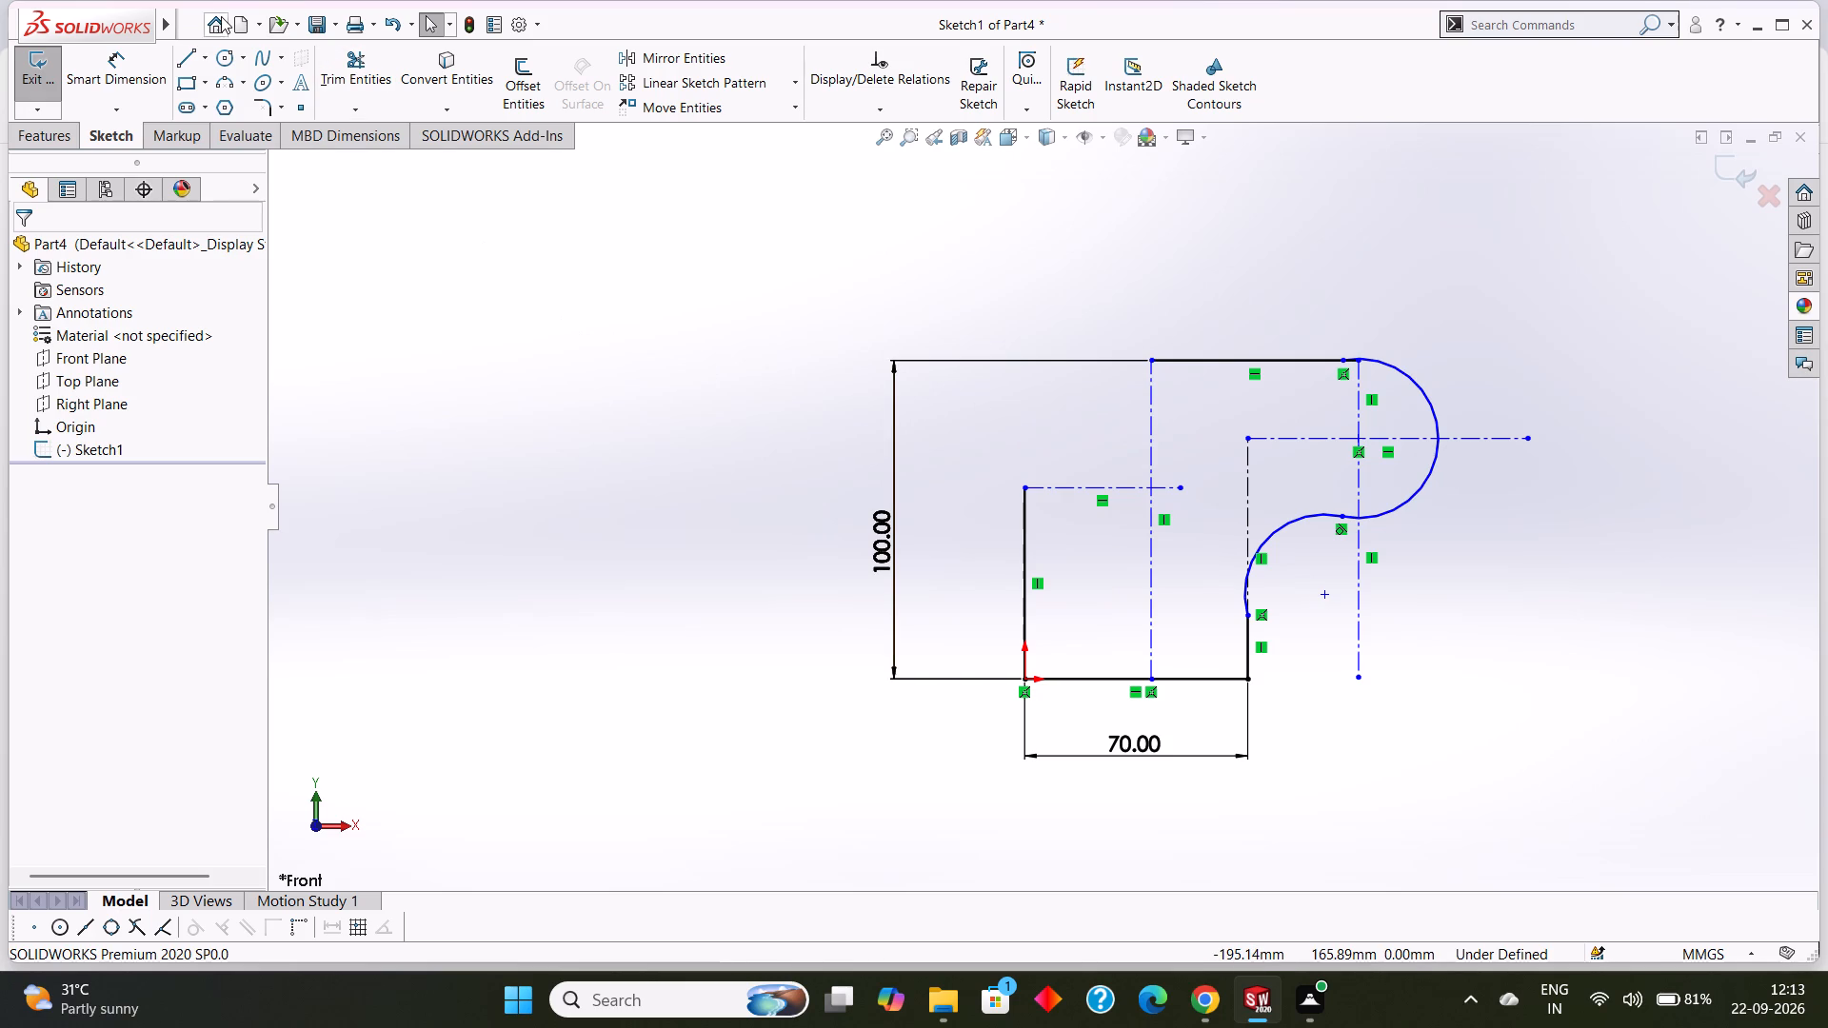
Draw a three-point corner arc of 40 mm radius from the vertical line's top end to the top line's start.
left_click(220, 81)
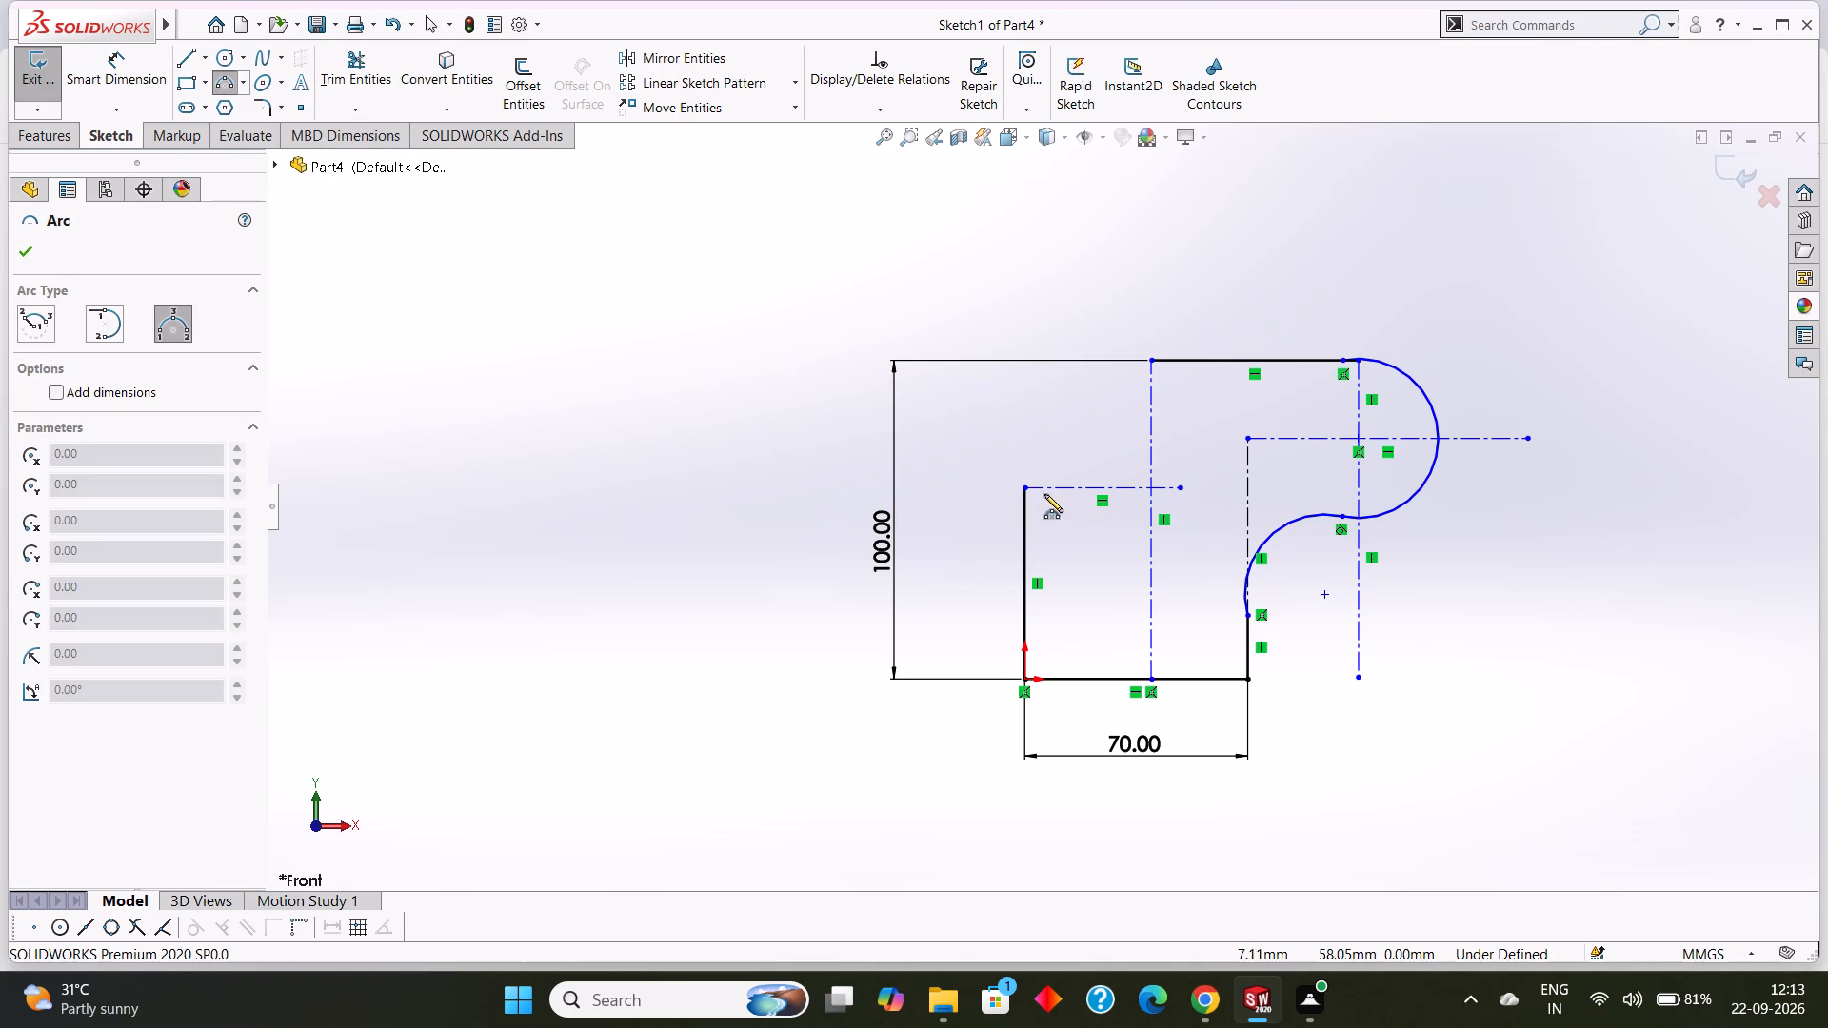
left_click(1027, 491)
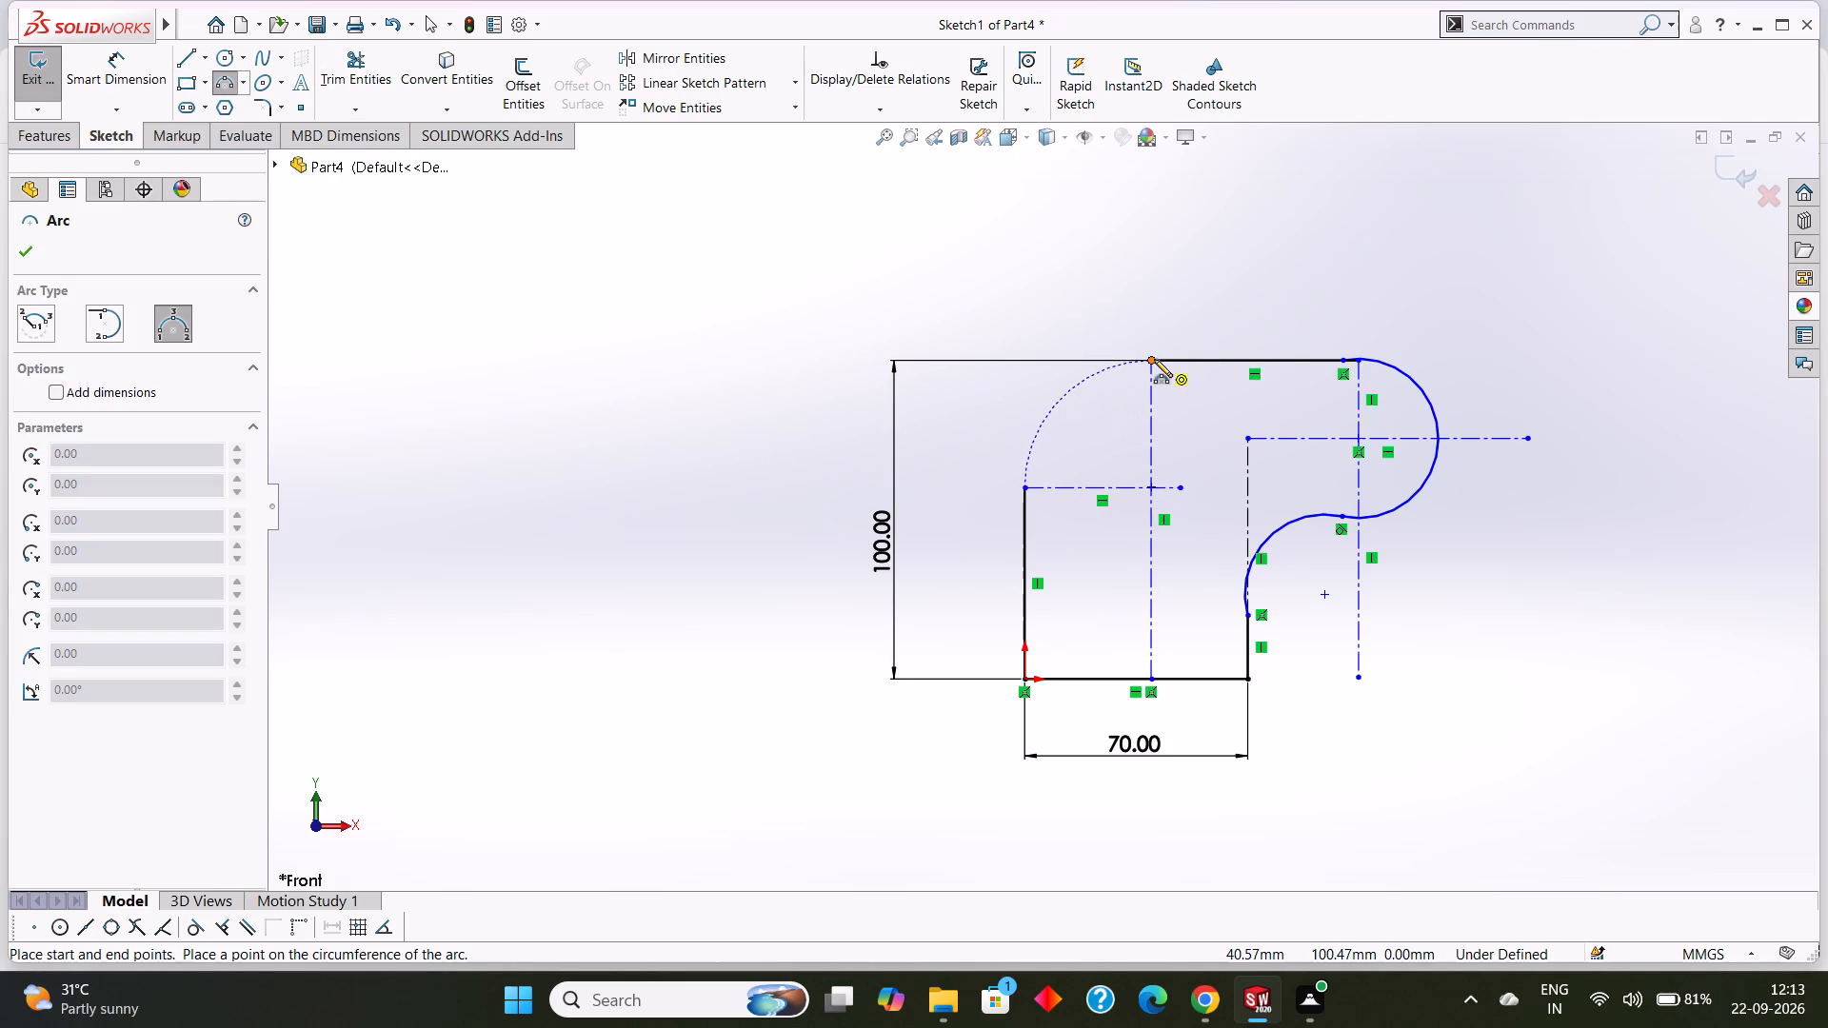
left_click(1154, 359)
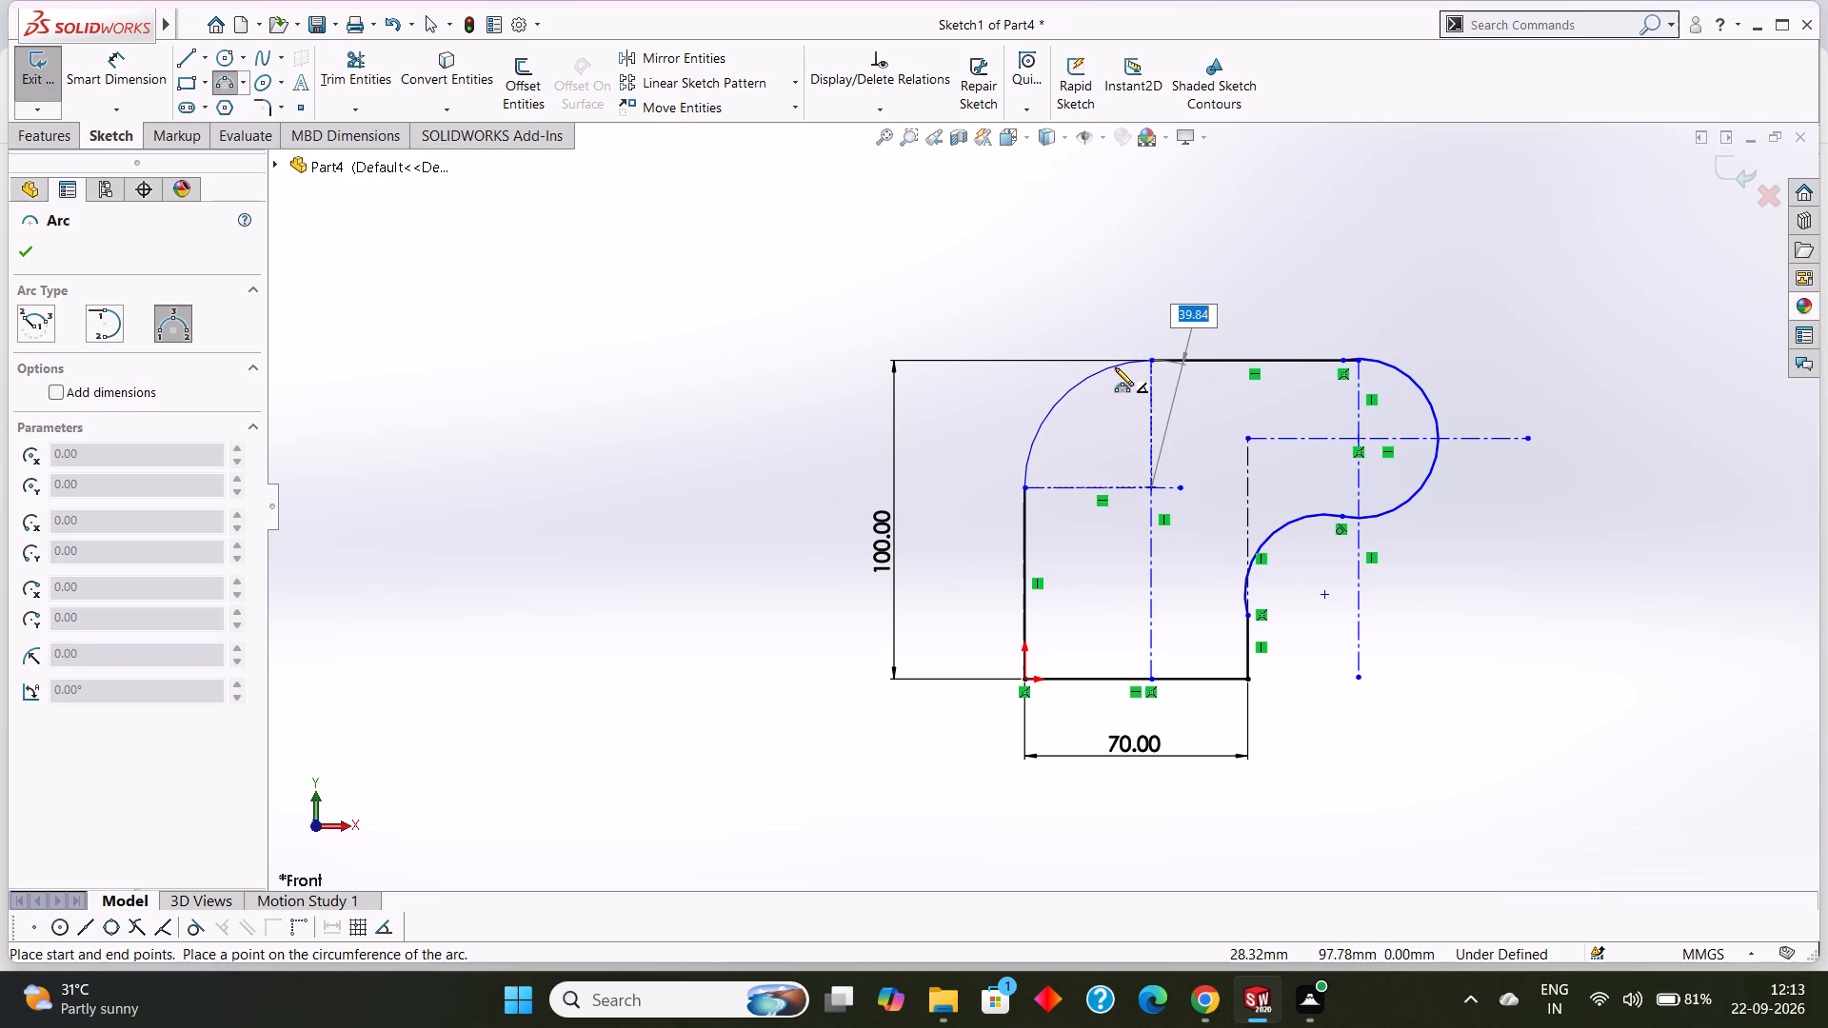
type("40")
key("Return")
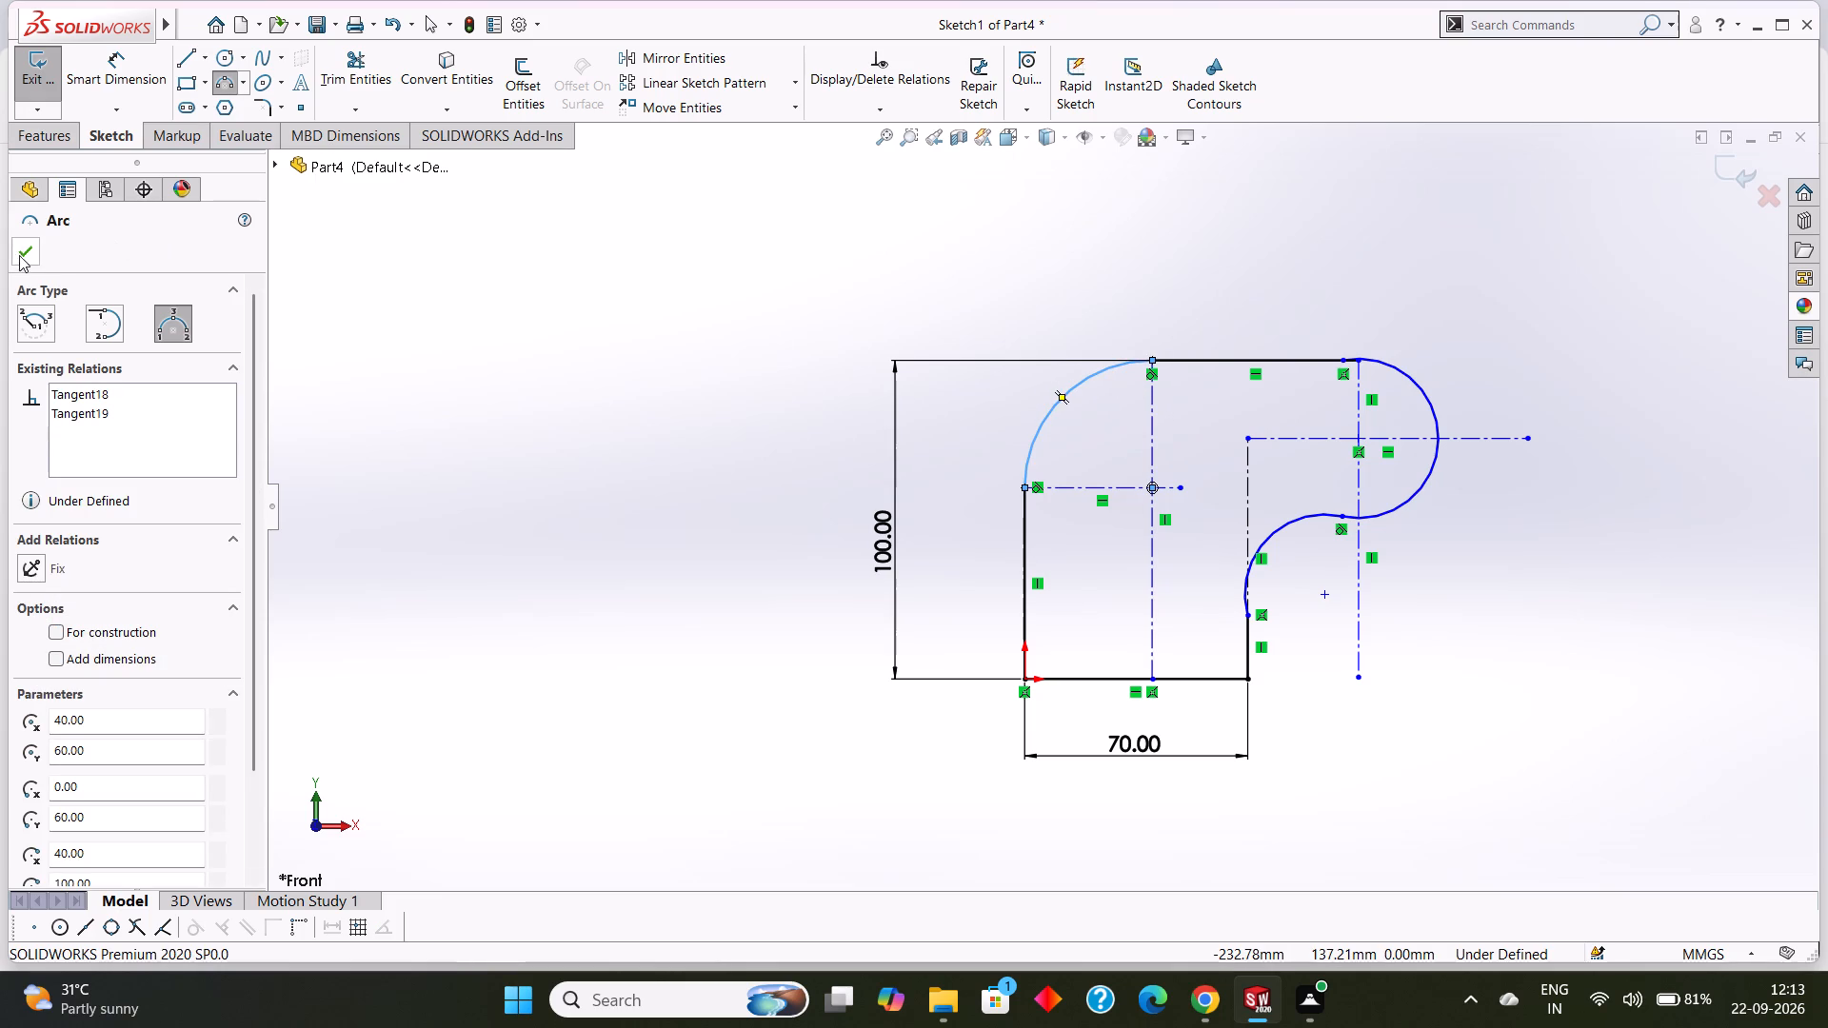
Dimension the radius of the corner arc between the vertical line and the top line, placing it outside the profile.
left_click(21, 258)
left_click(123, 76)
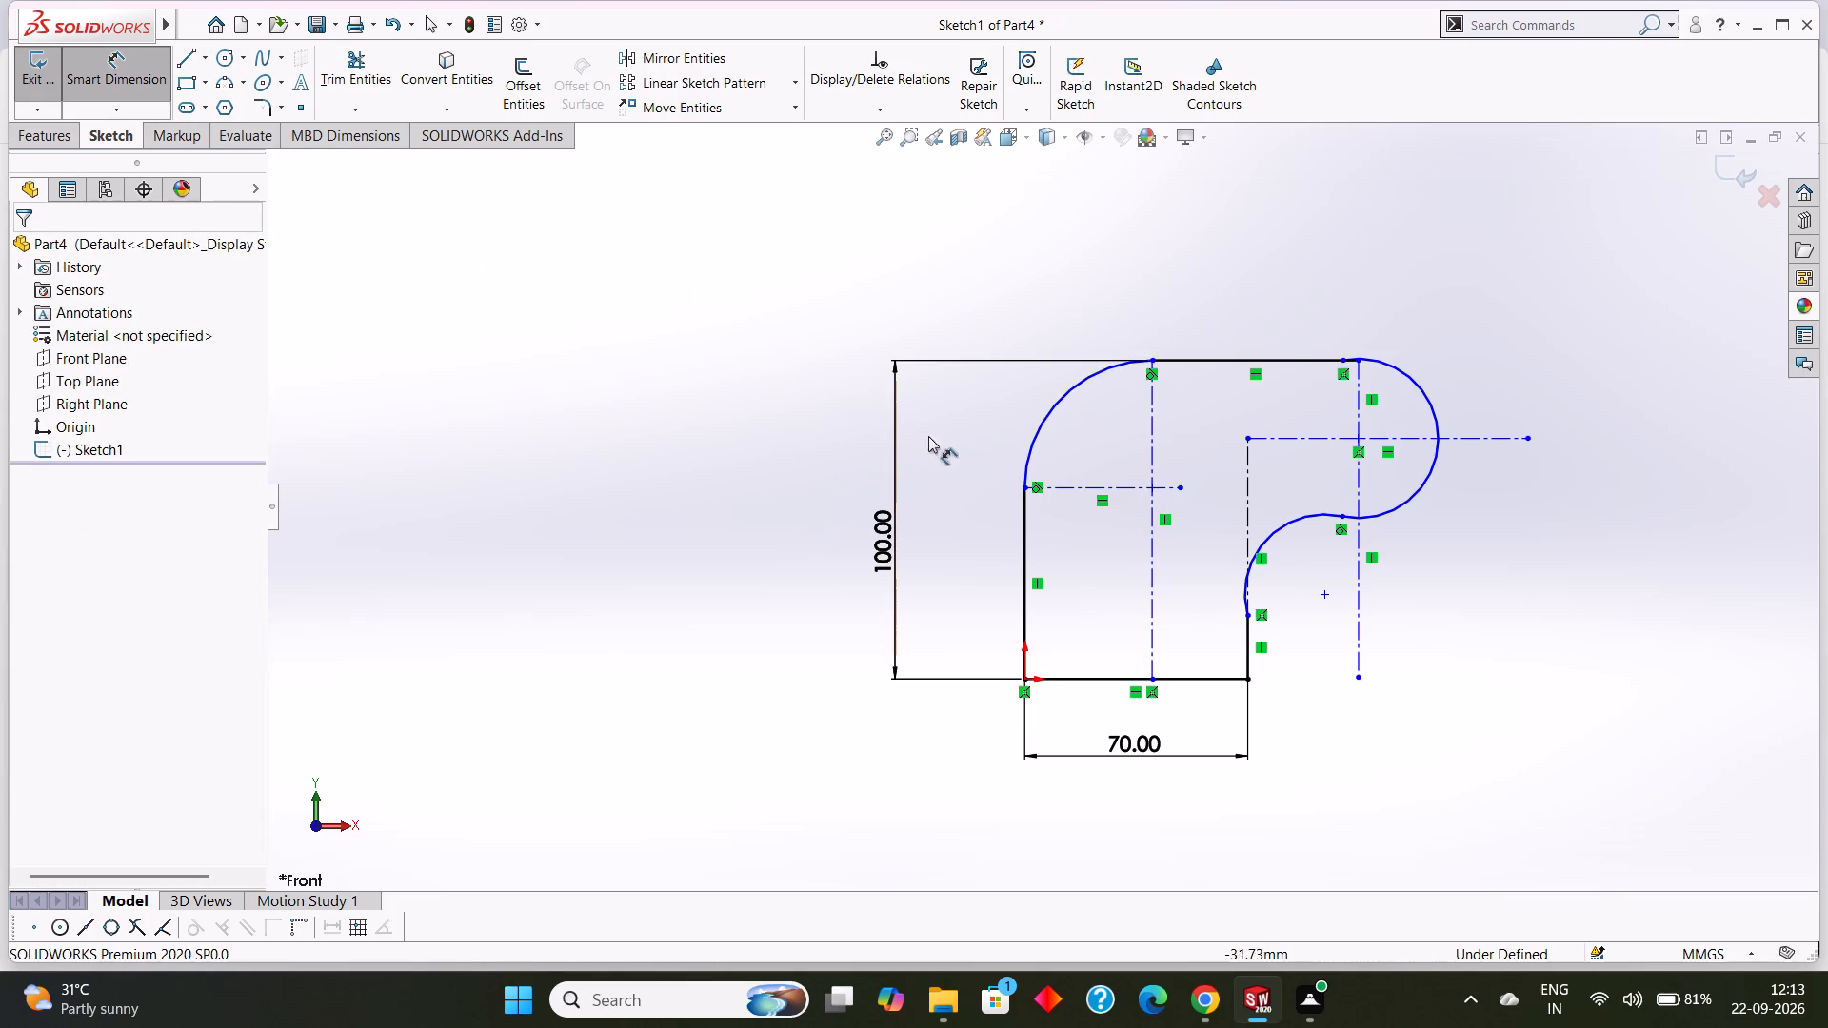
left_click(1038, 425)
left_click(975, 305)
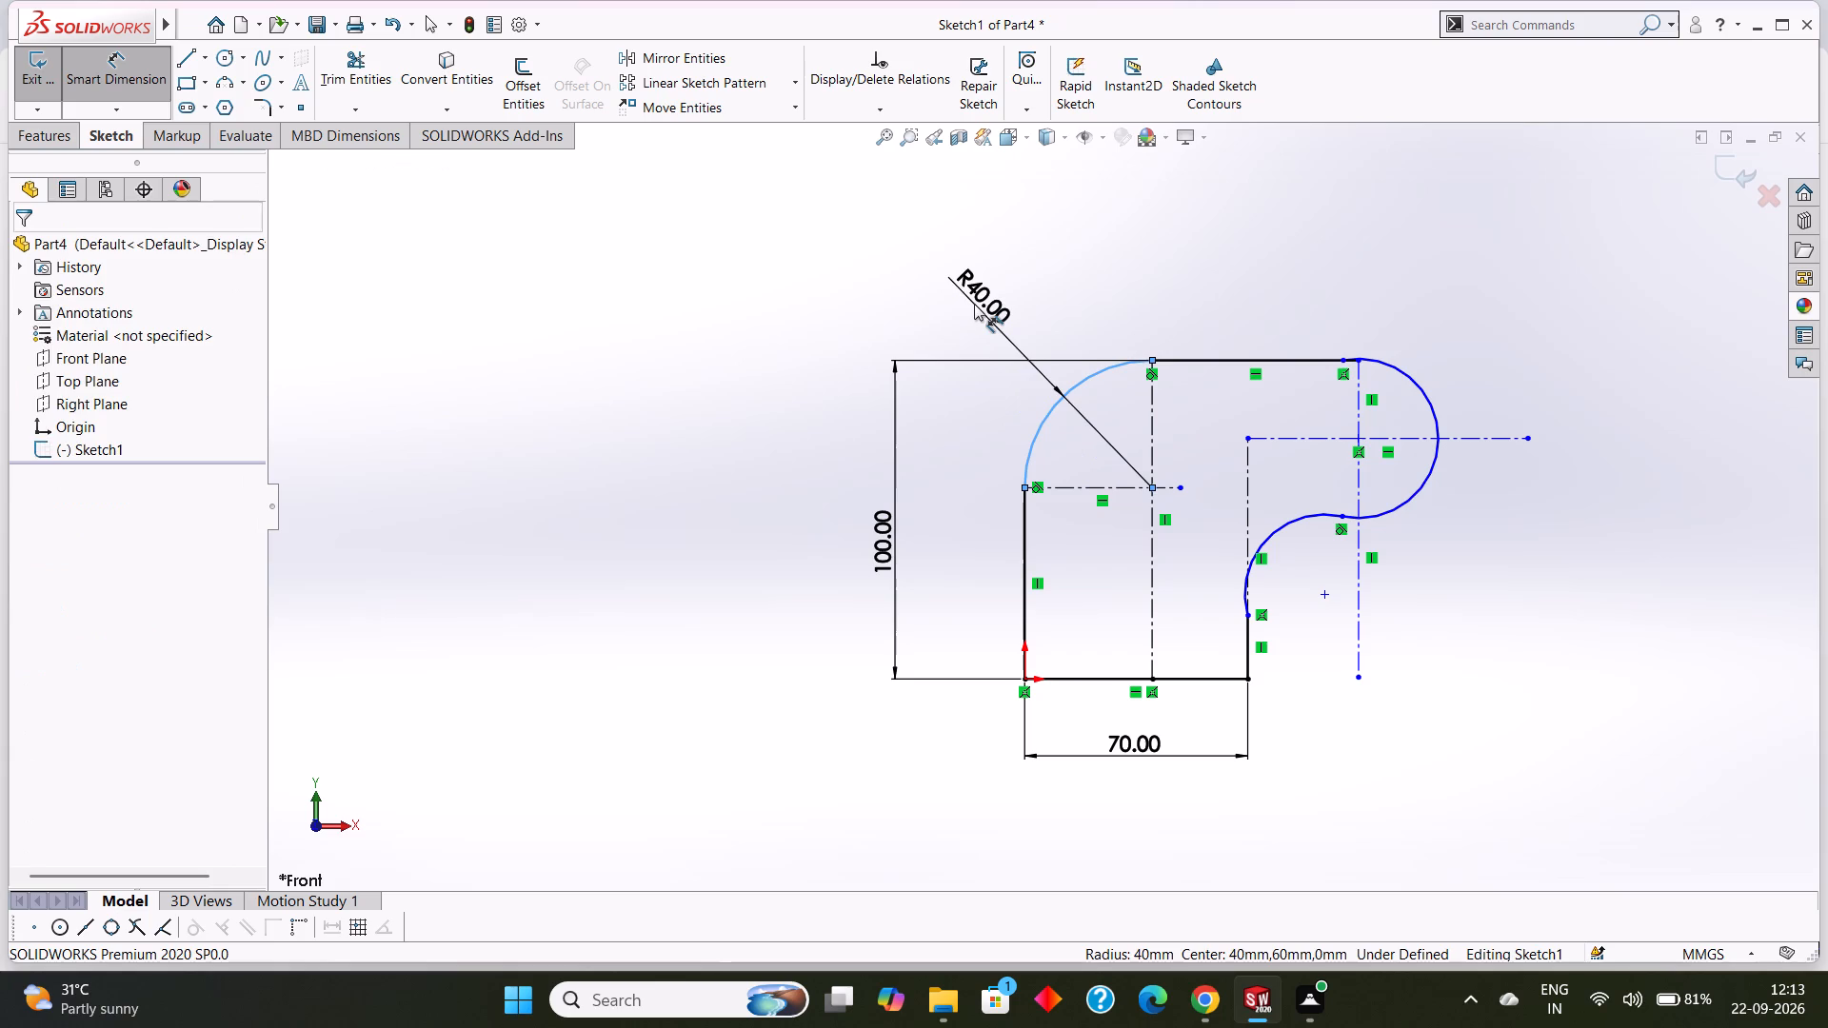
left_click(902, 274)
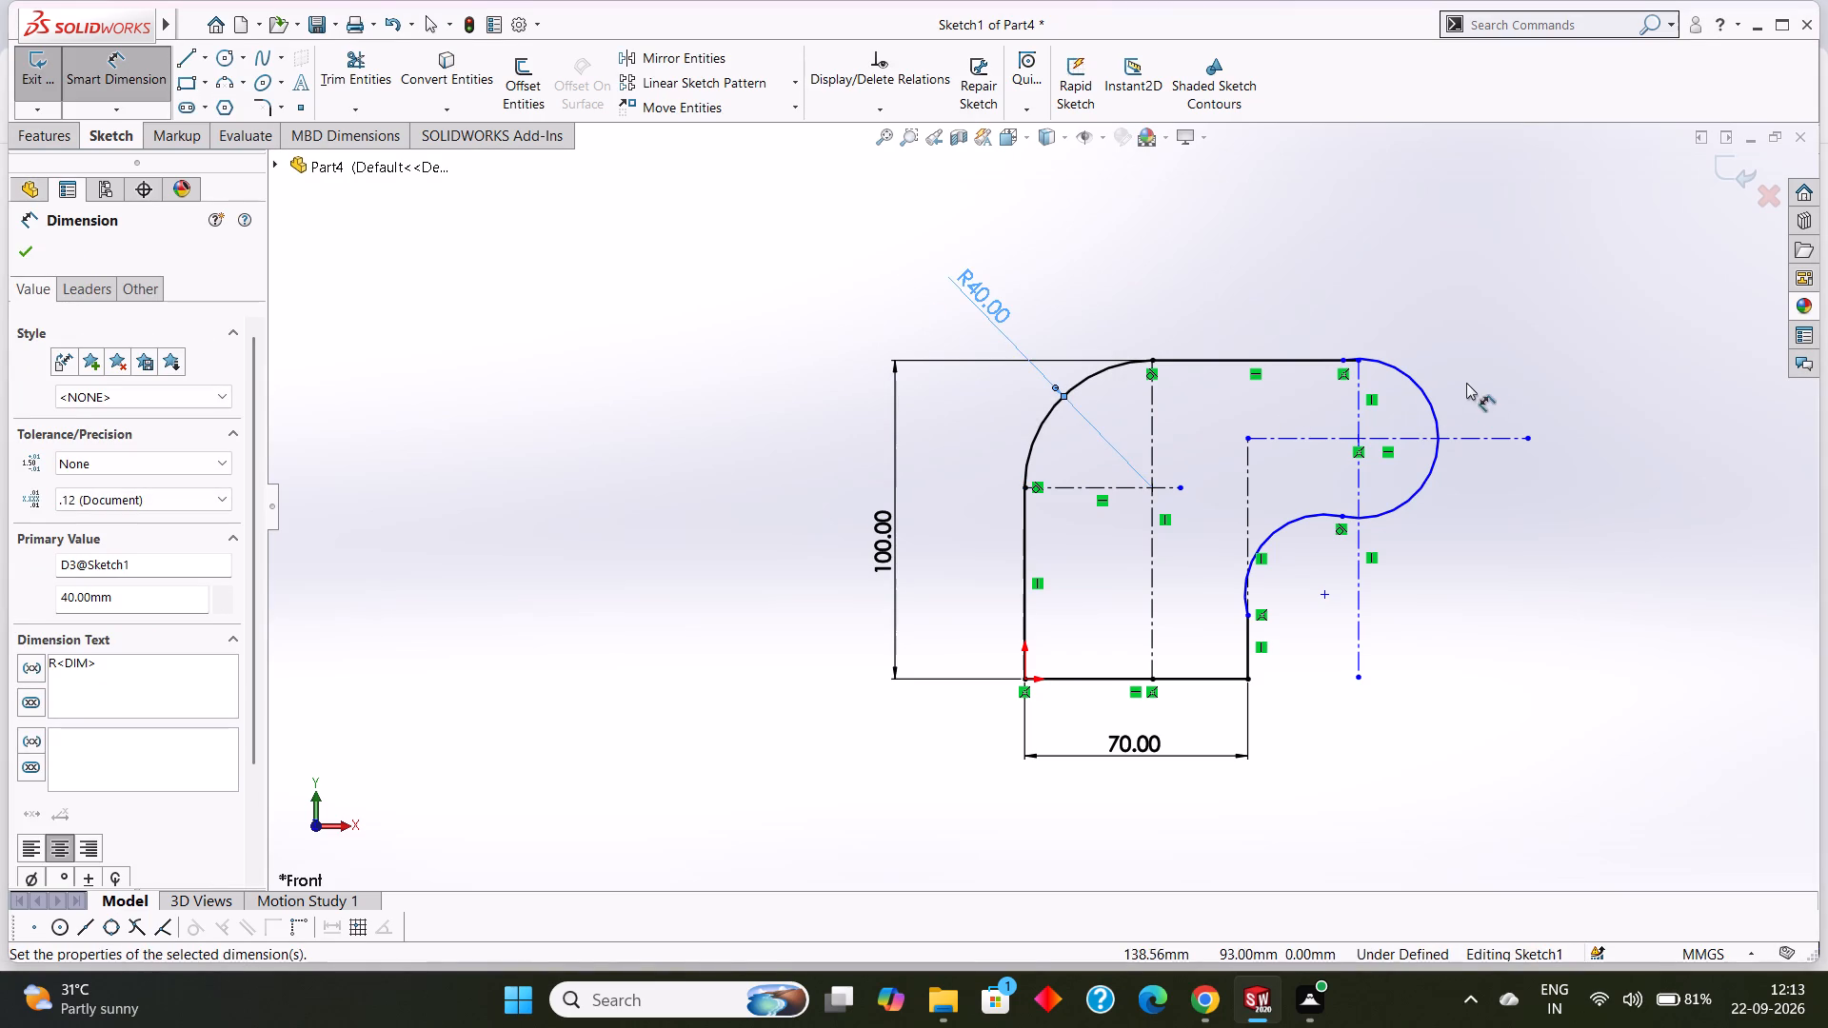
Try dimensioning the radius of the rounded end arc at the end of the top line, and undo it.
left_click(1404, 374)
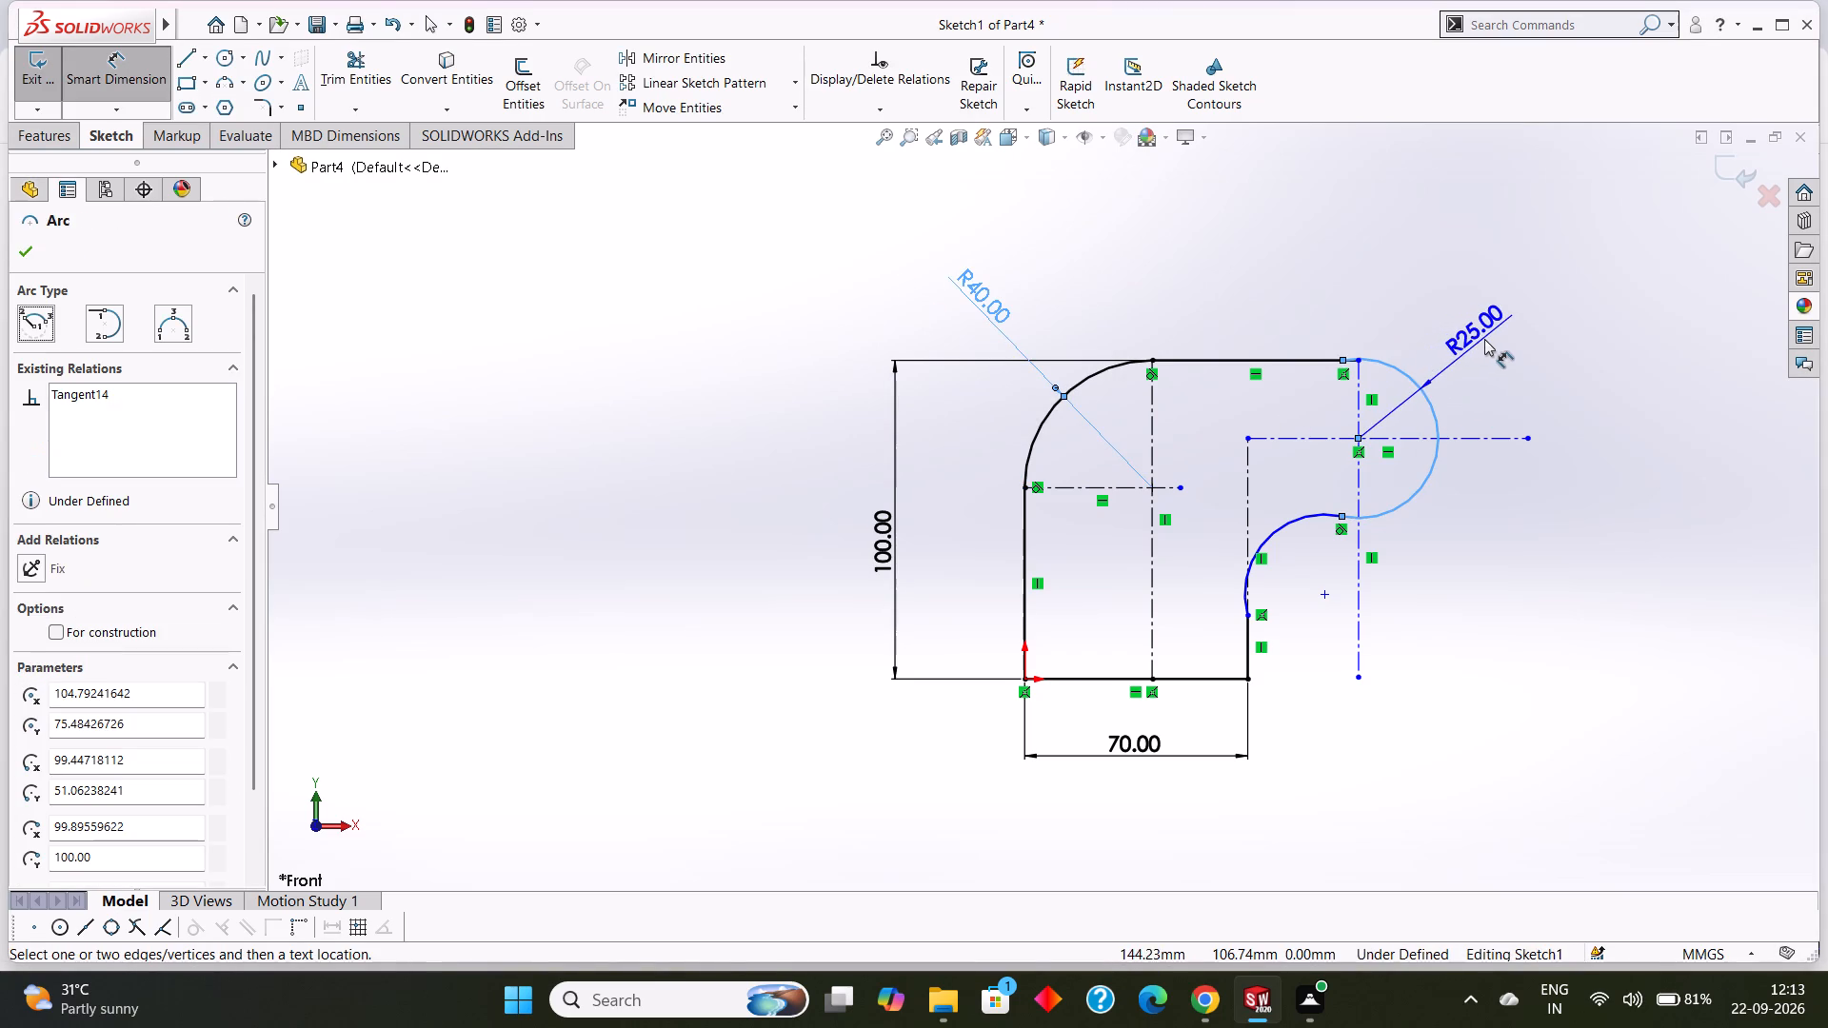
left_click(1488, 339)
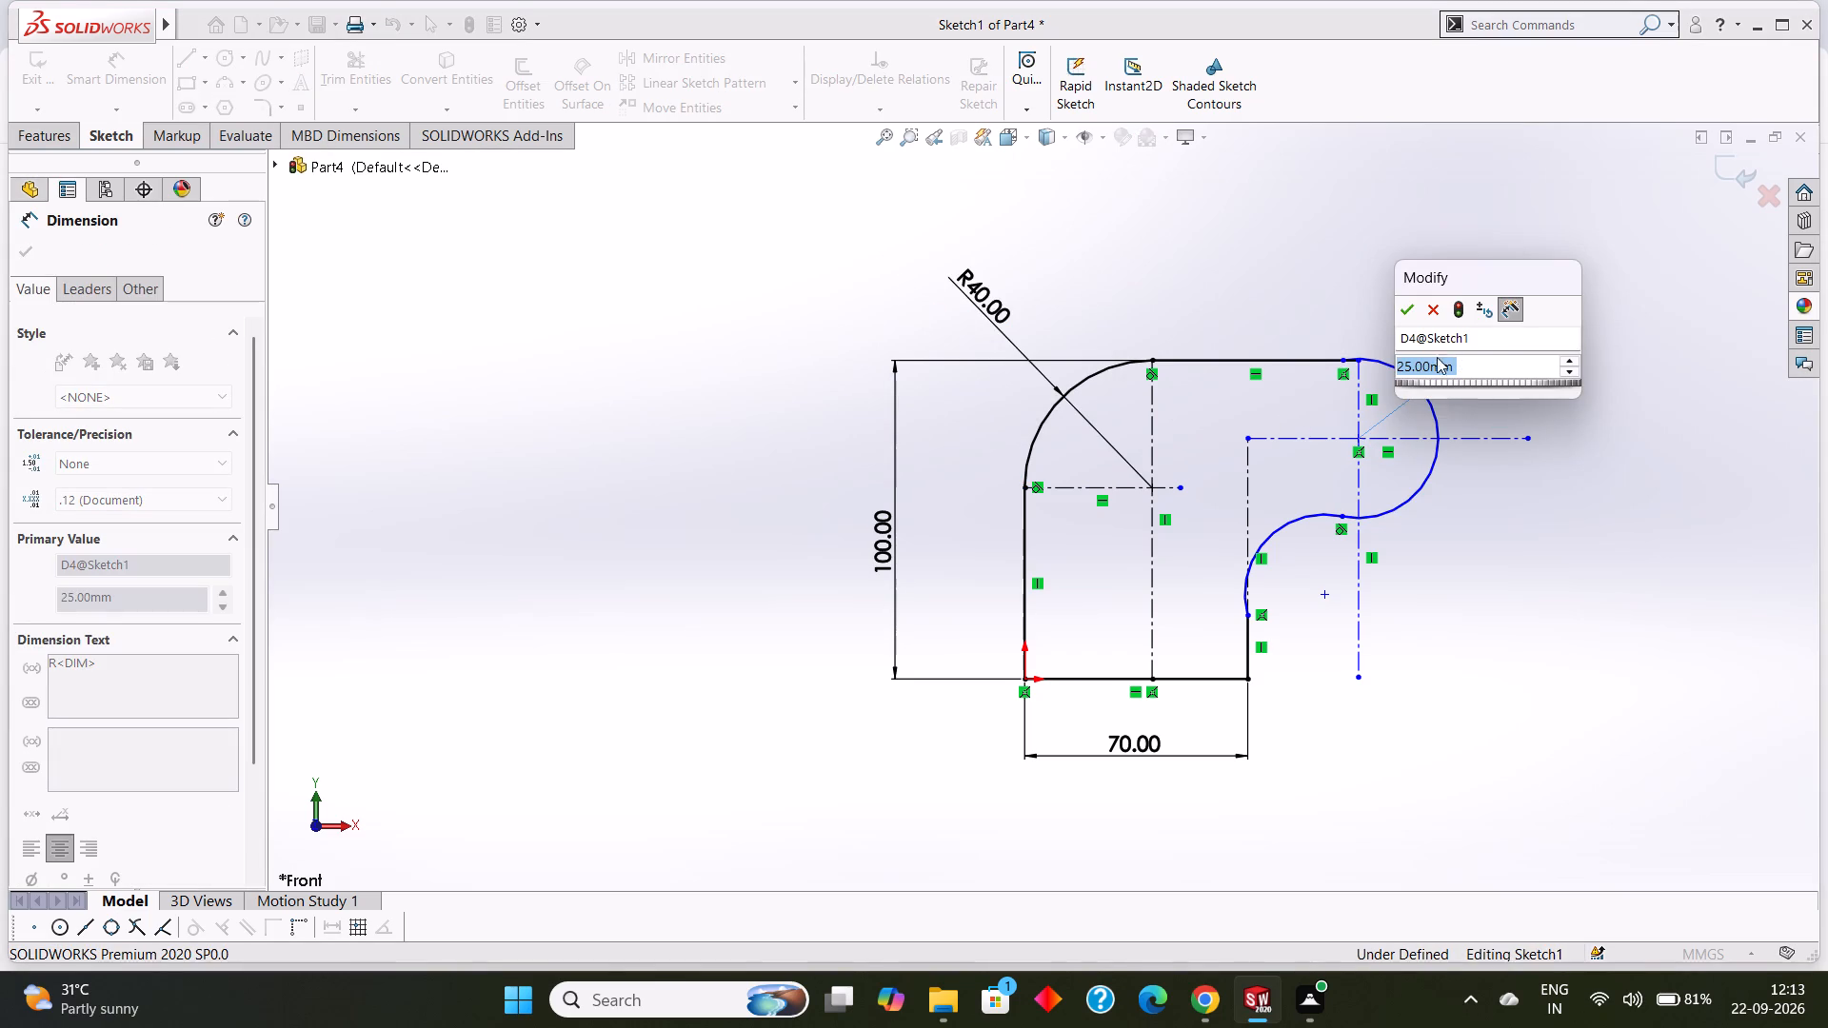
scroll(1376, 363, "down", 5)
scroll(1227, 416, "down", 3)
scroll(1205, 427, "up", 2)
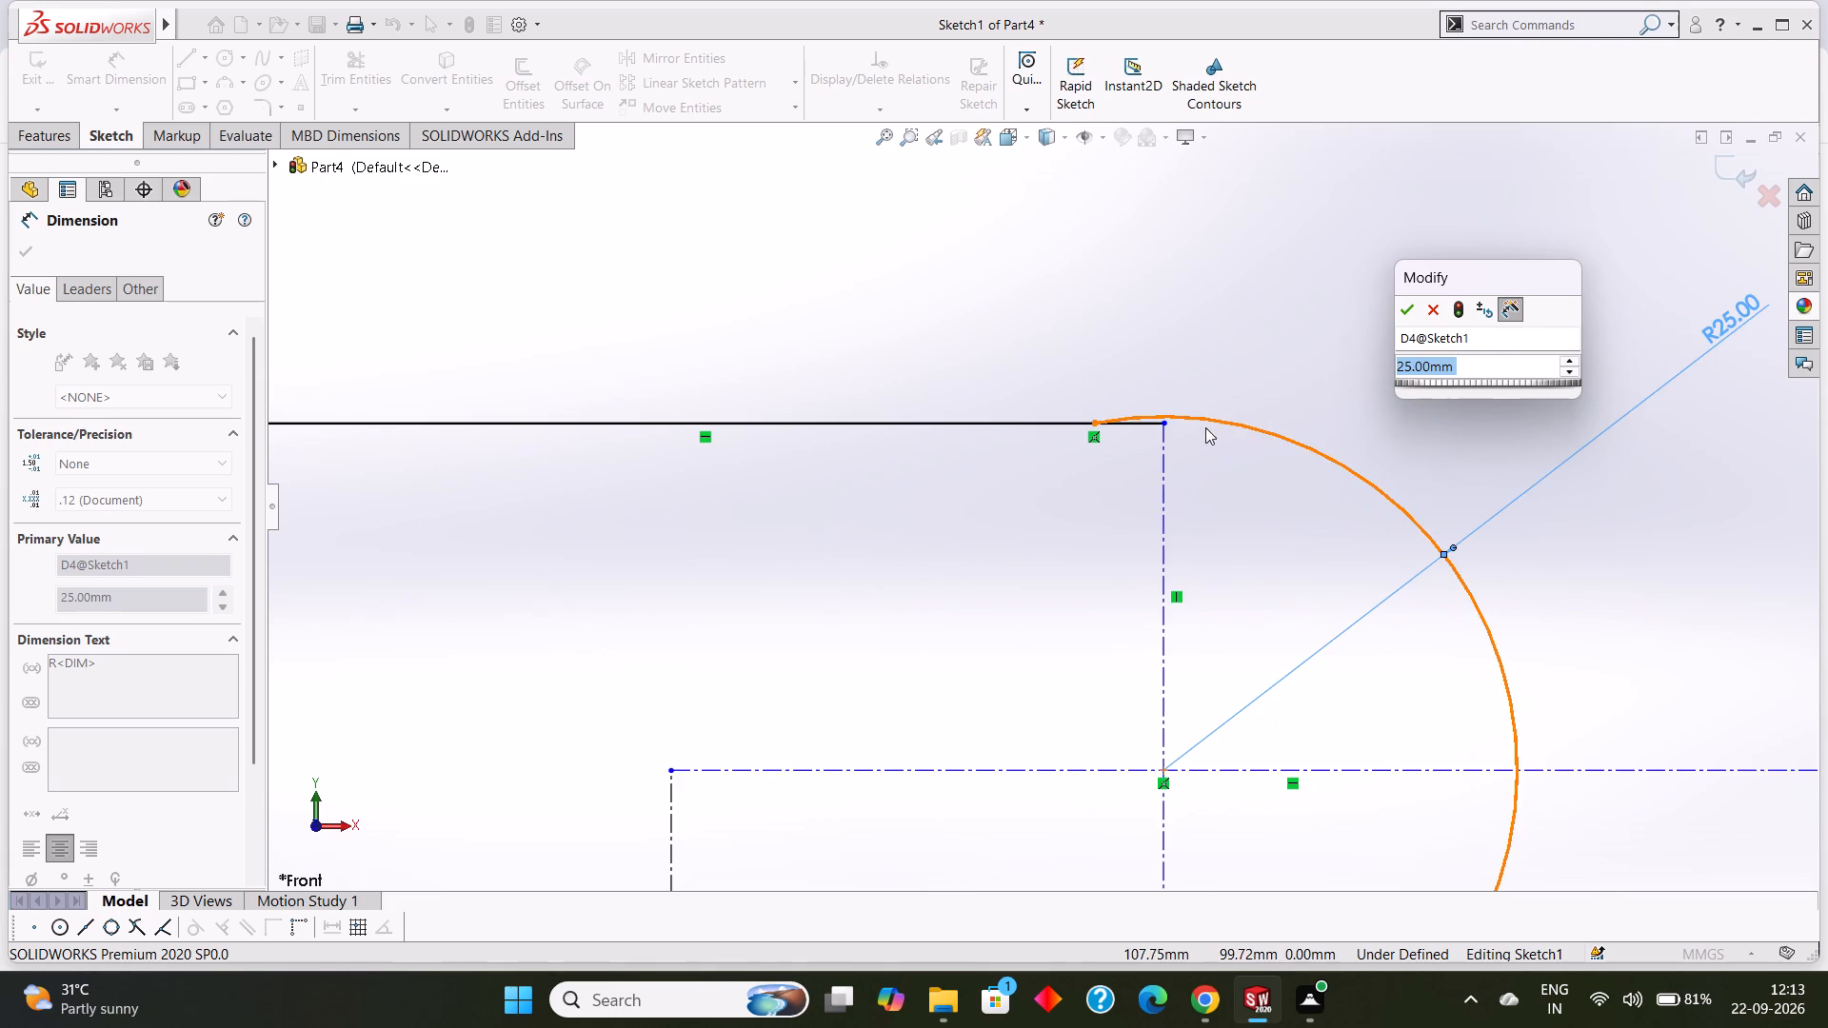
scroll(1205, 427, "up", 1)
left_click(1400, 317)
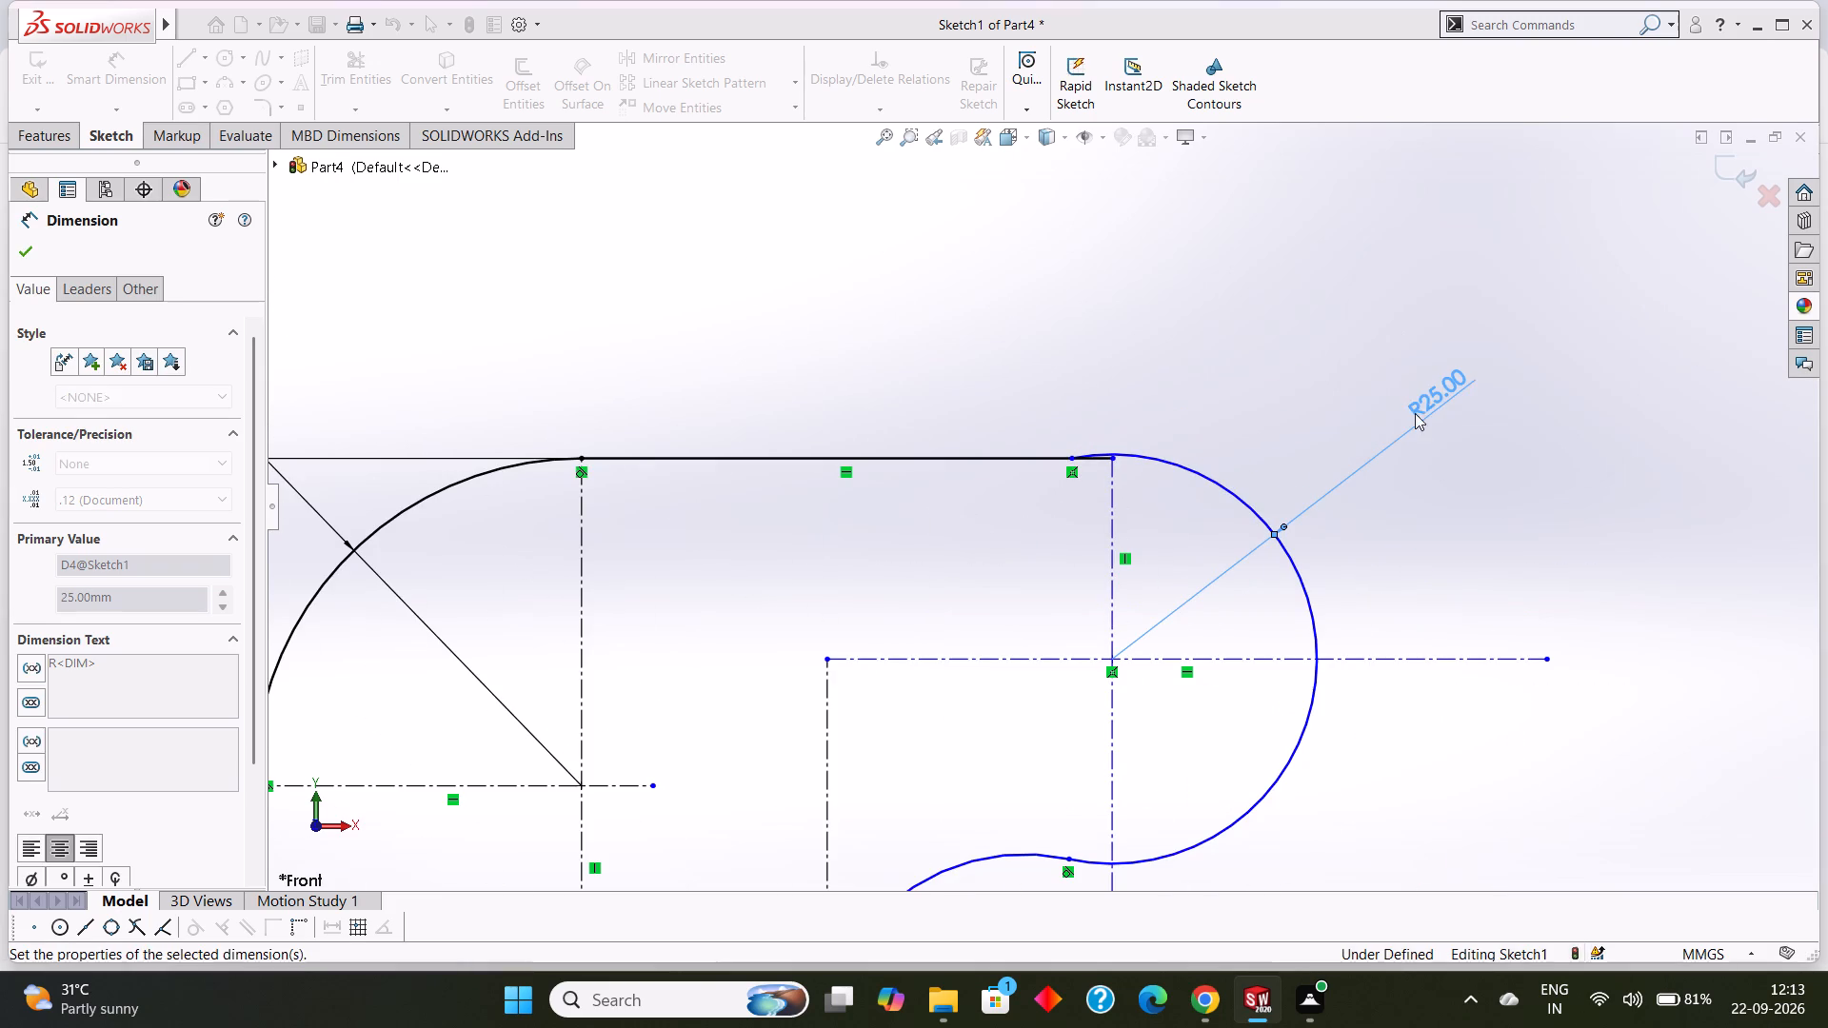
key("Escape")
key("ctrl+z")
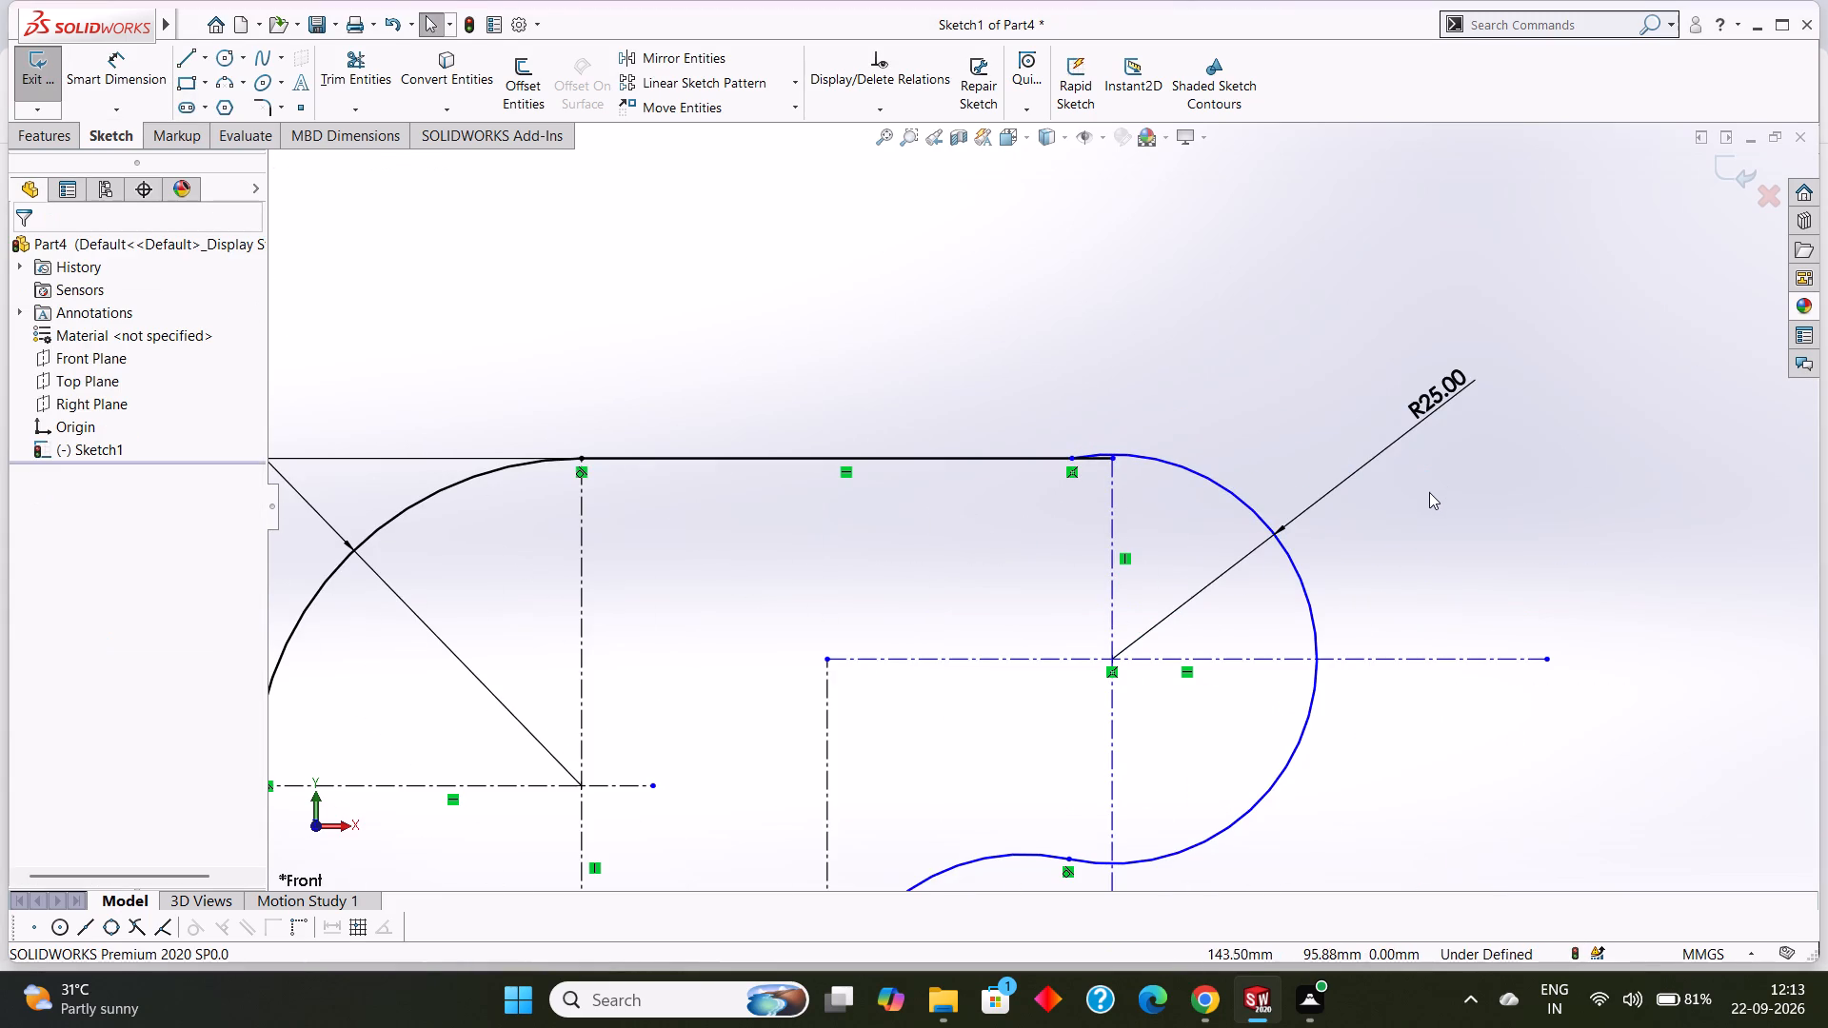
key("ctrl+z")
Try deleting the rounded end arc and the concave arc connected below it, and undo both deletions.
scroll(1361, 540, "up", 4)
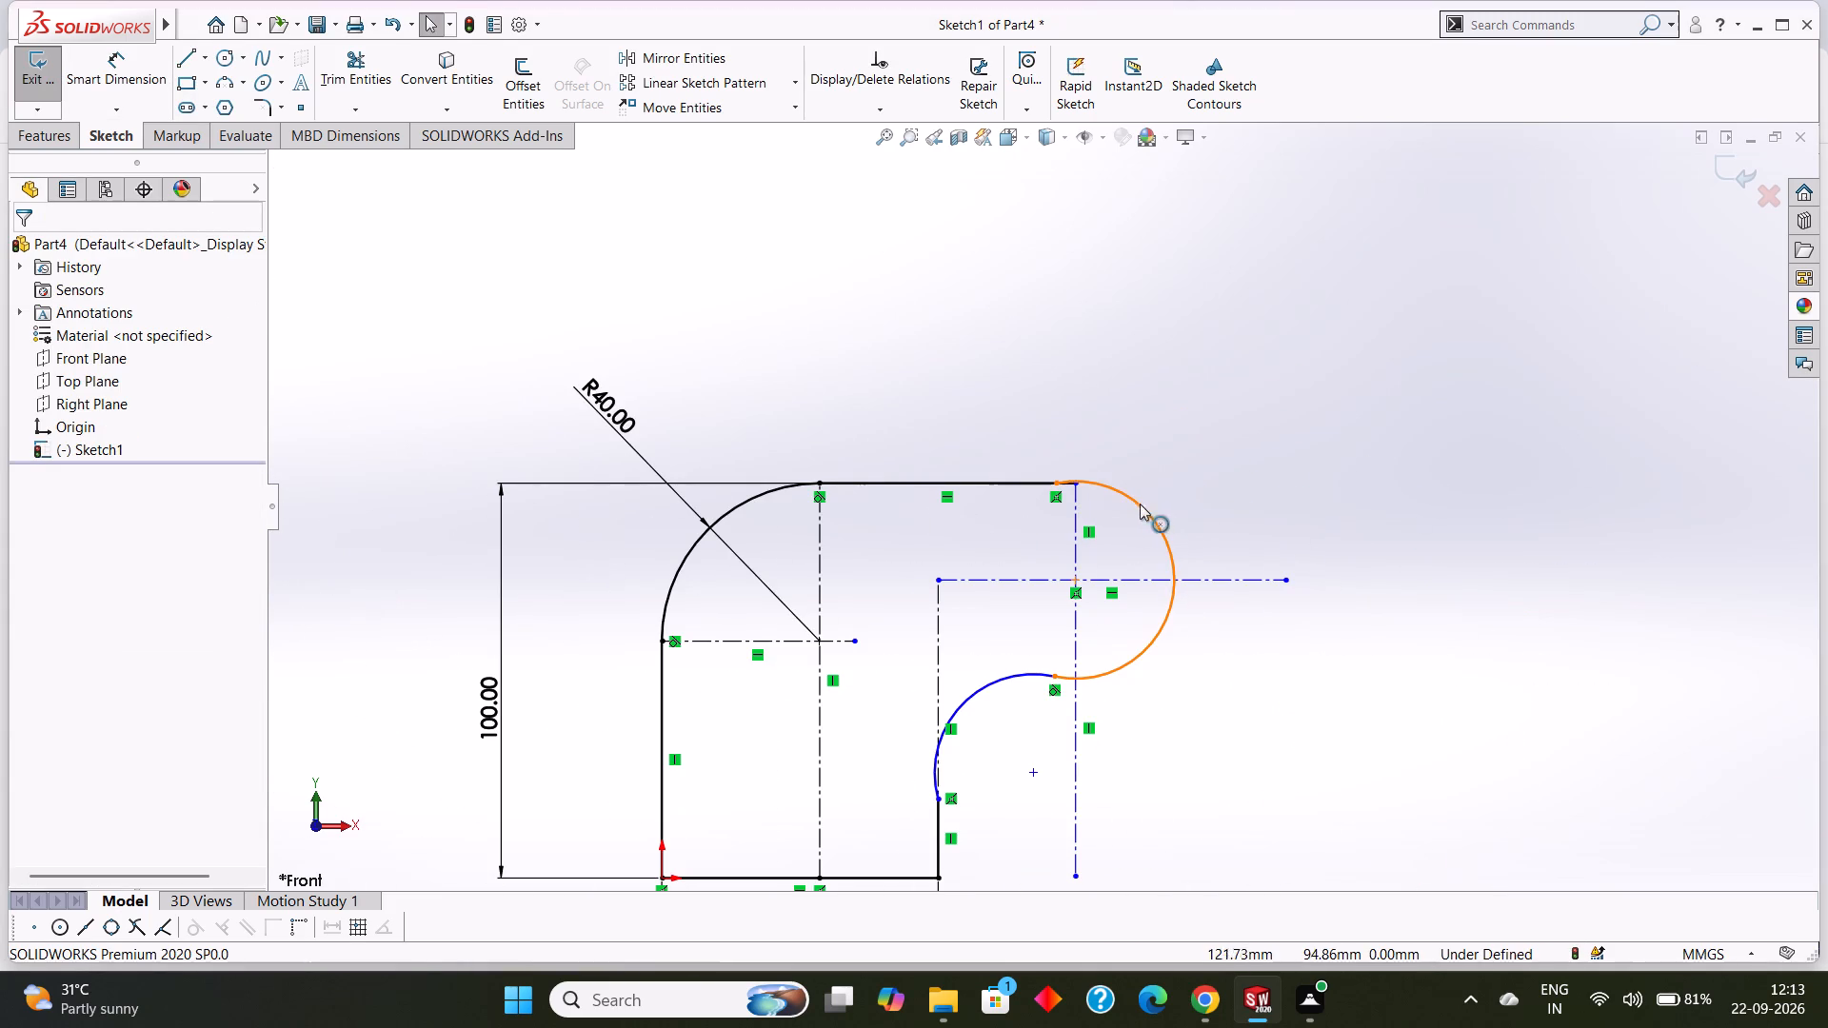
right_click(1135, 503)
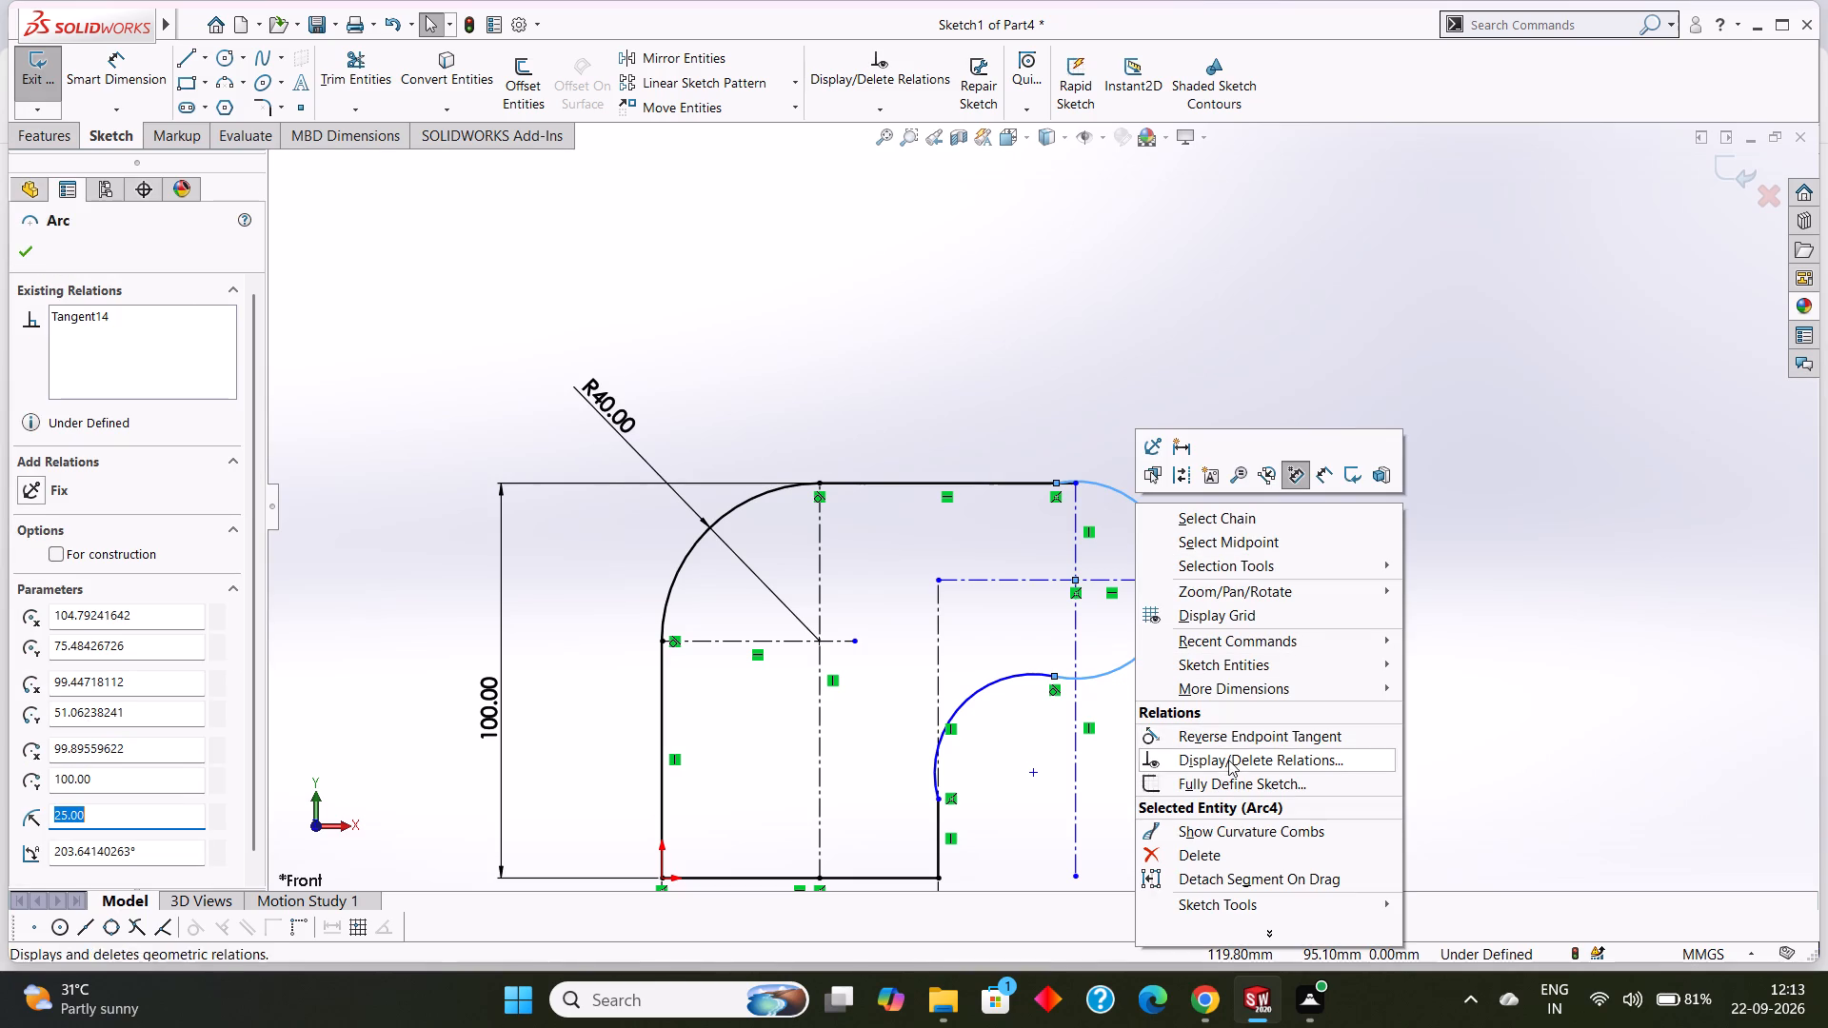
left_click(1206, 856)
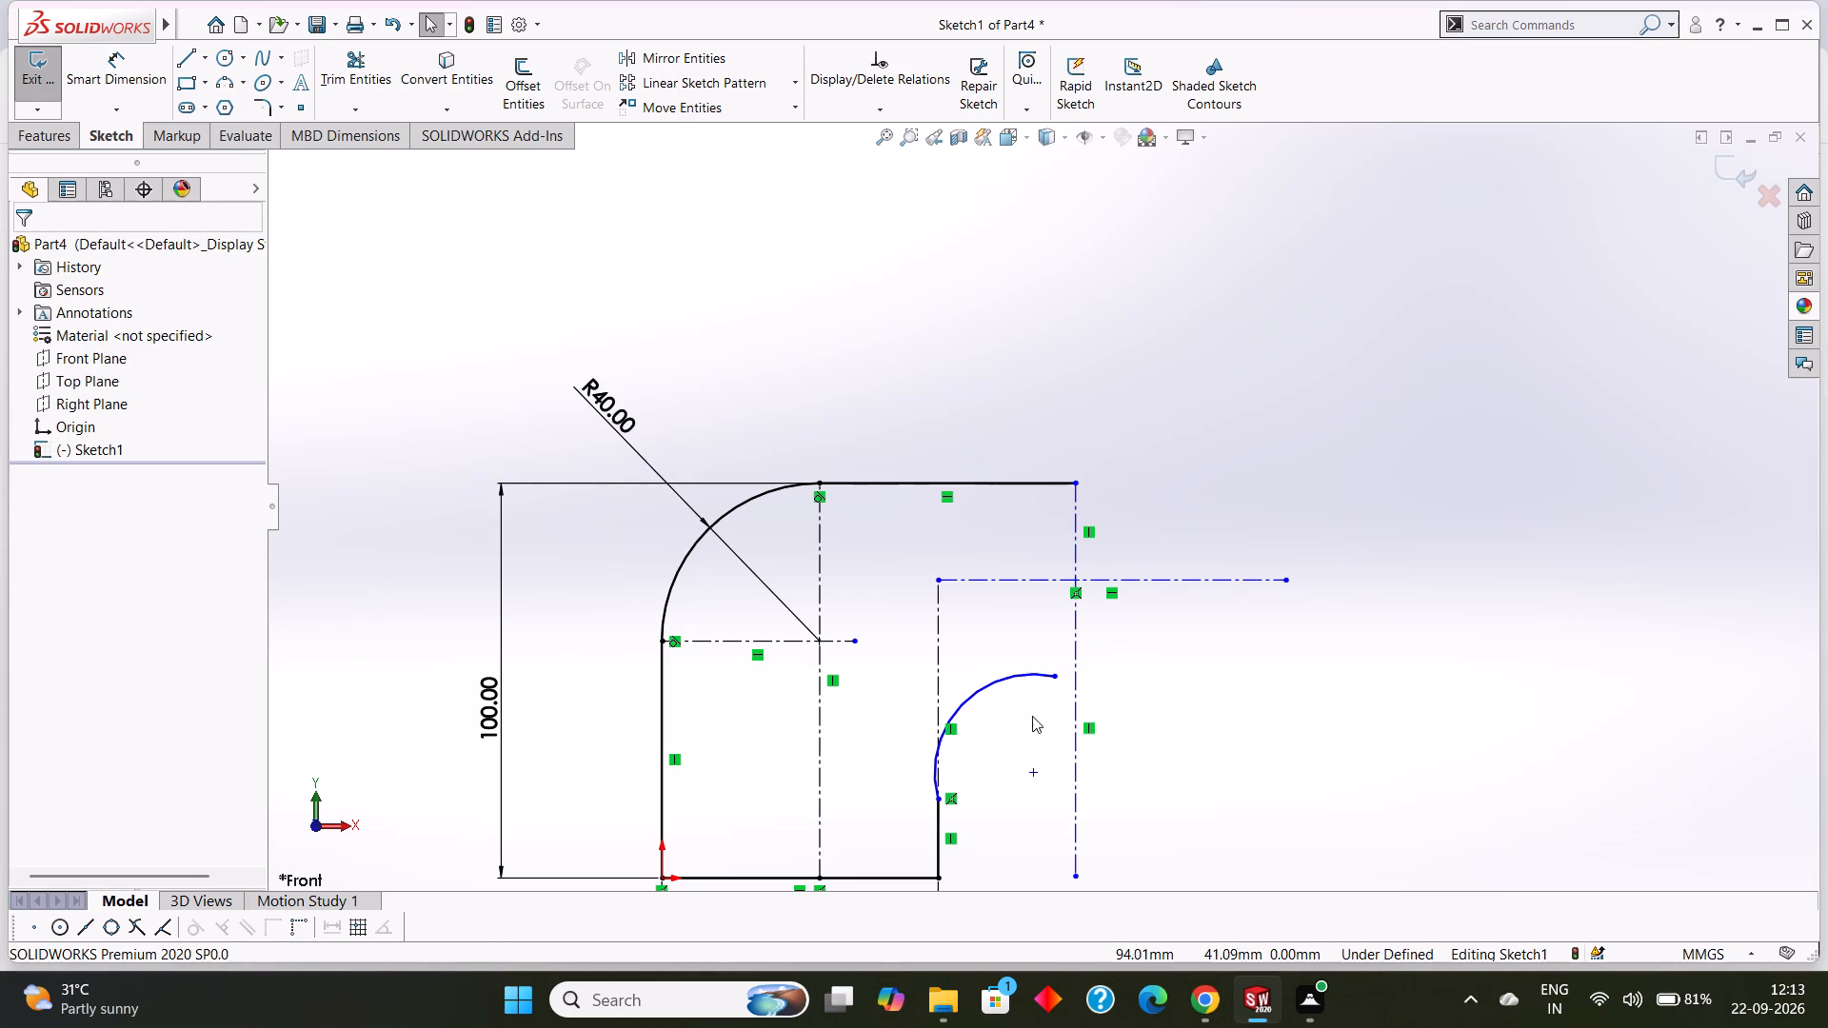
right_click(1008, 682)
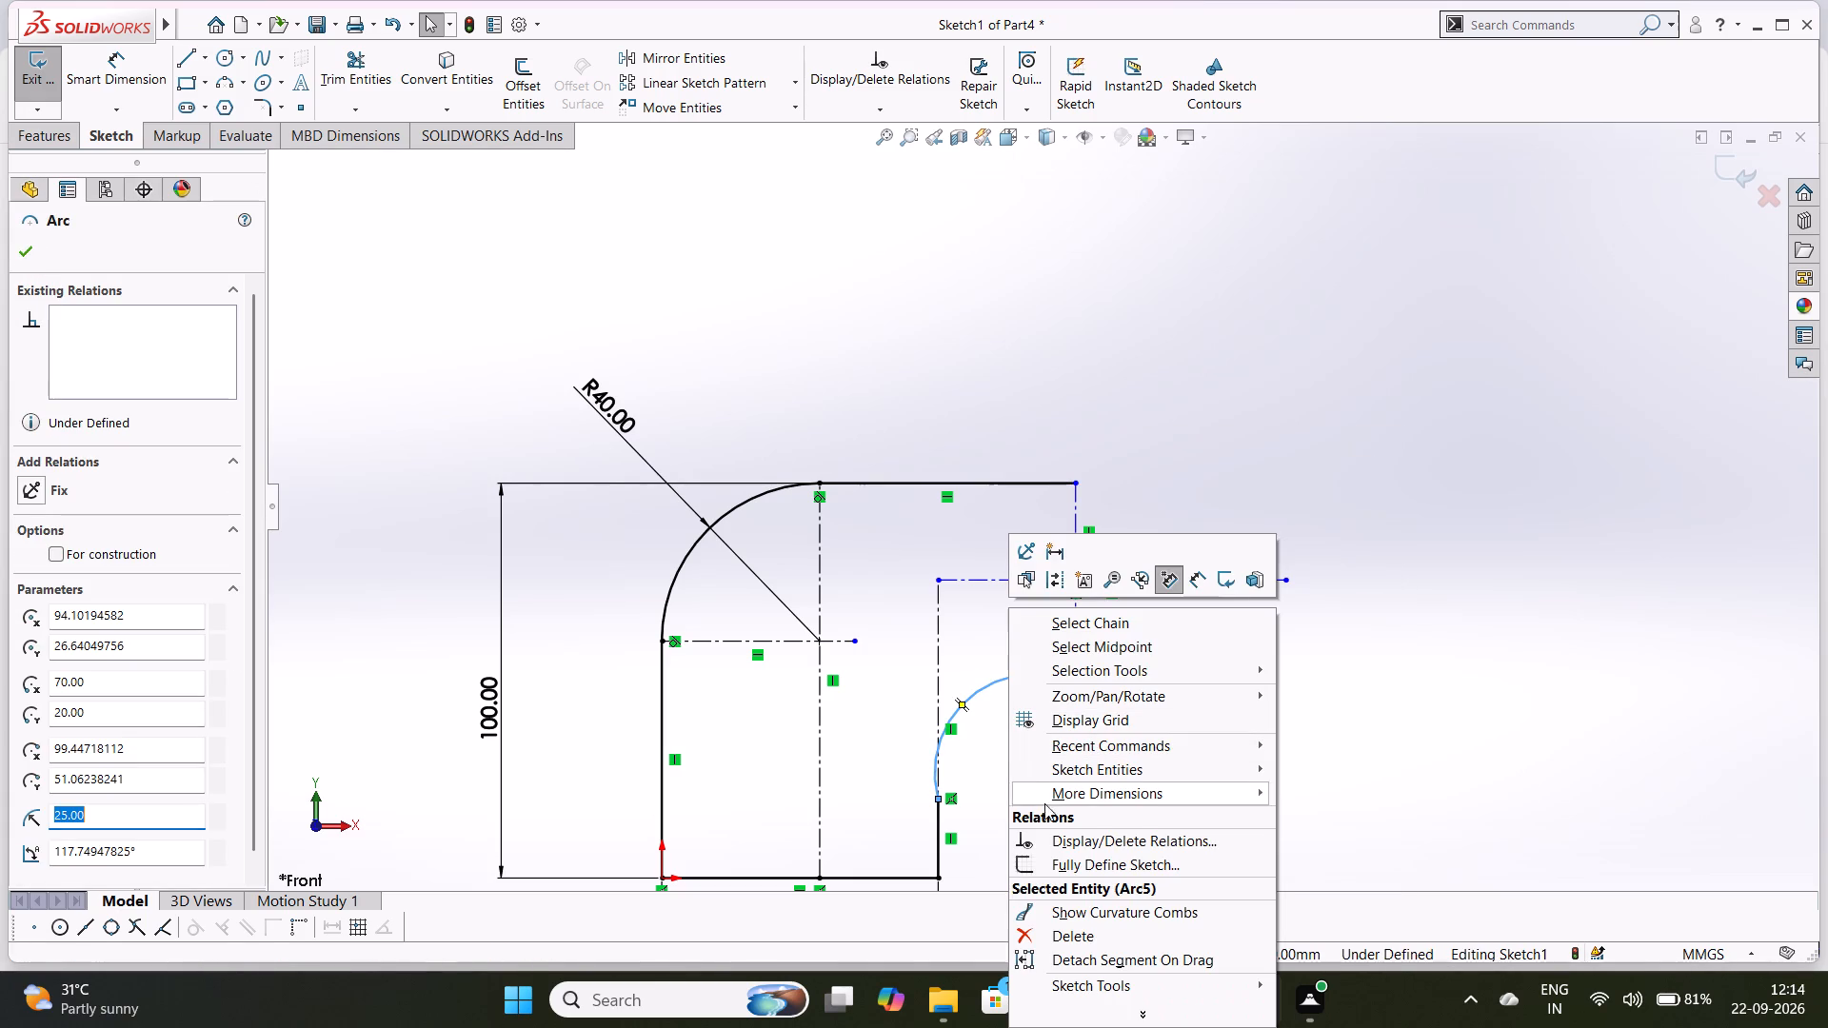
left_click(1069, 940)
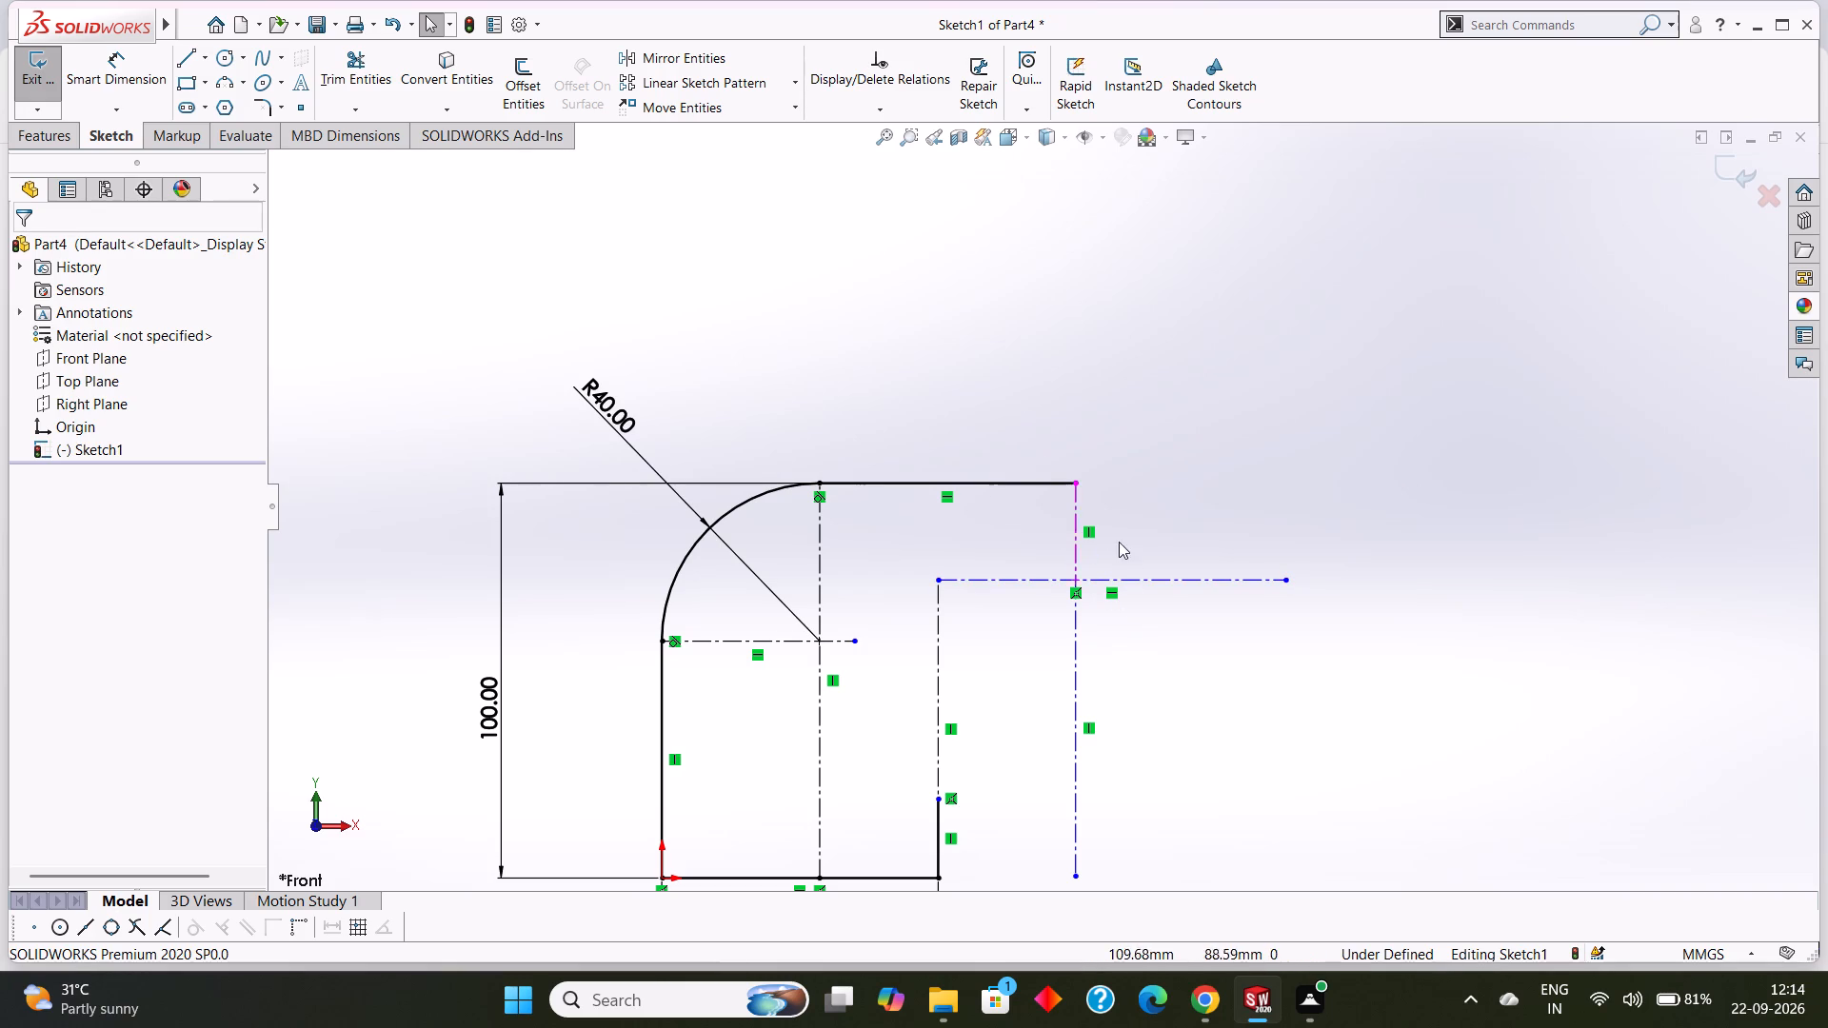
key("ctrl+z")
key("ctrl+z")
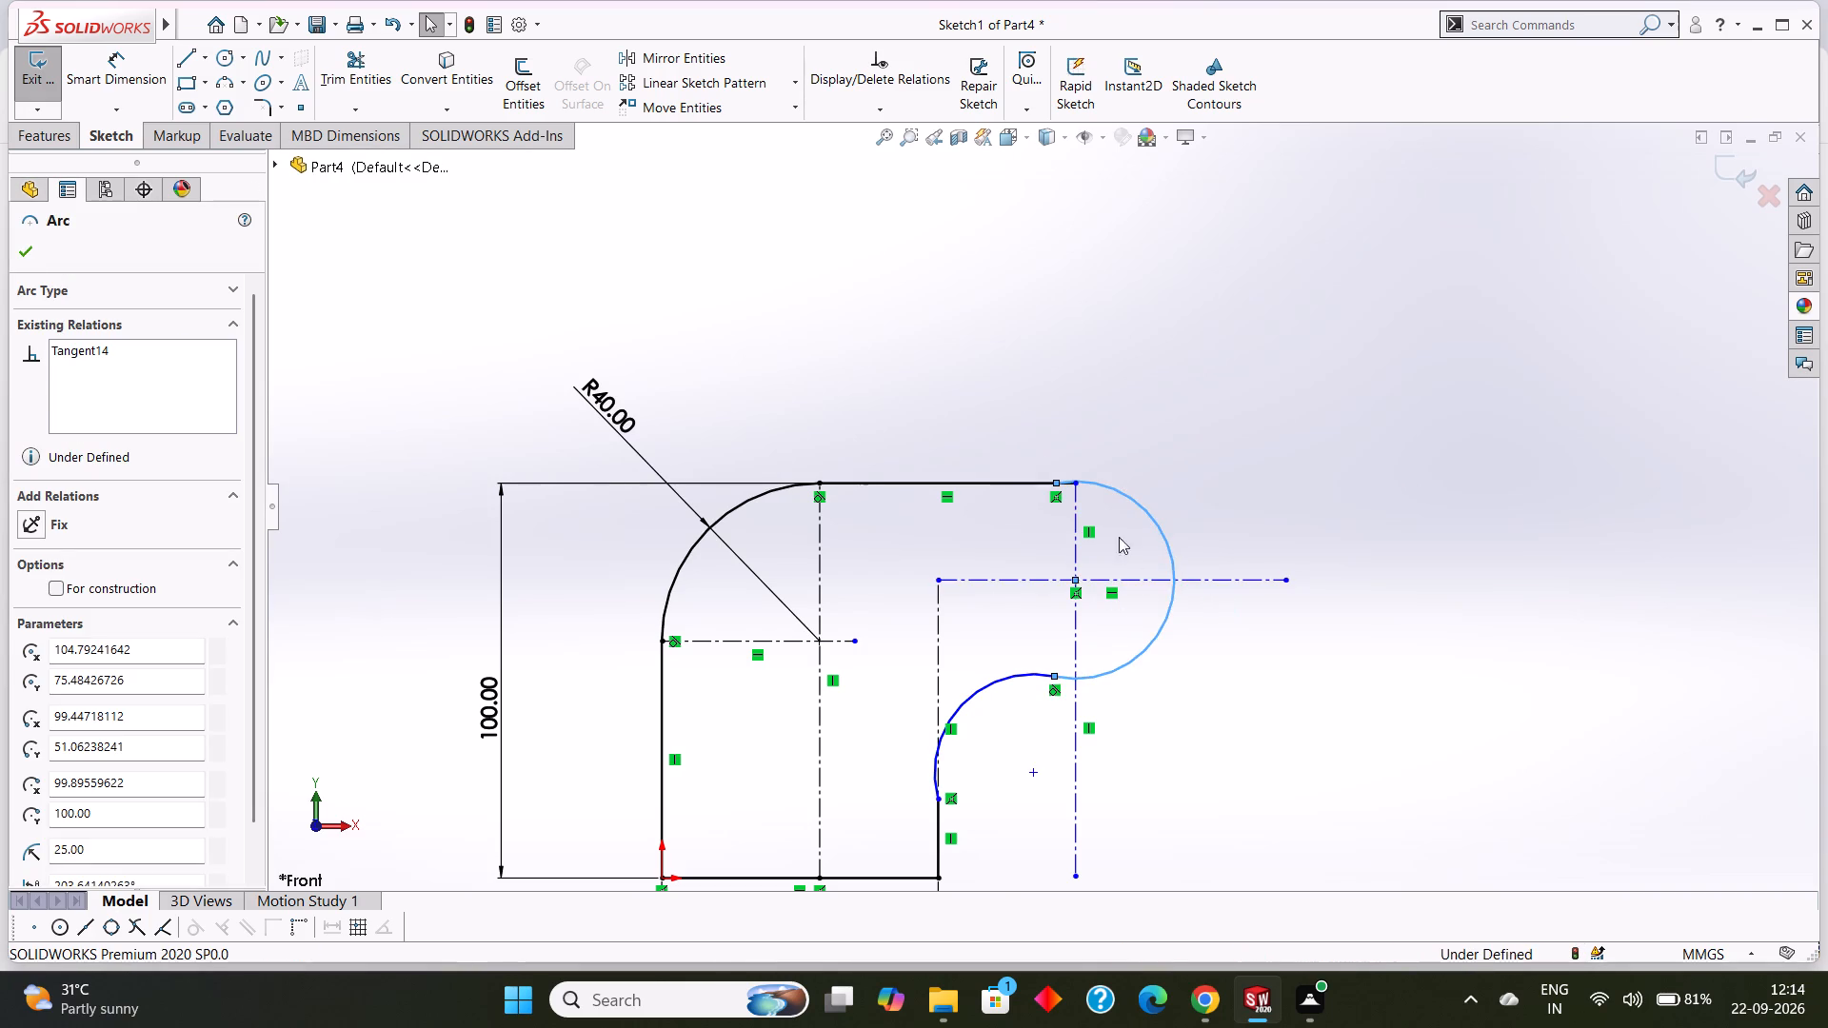
Add a tangent relation between the rounded end arc and the top horizontal line.
scroll(1087, 496, "down", 5)
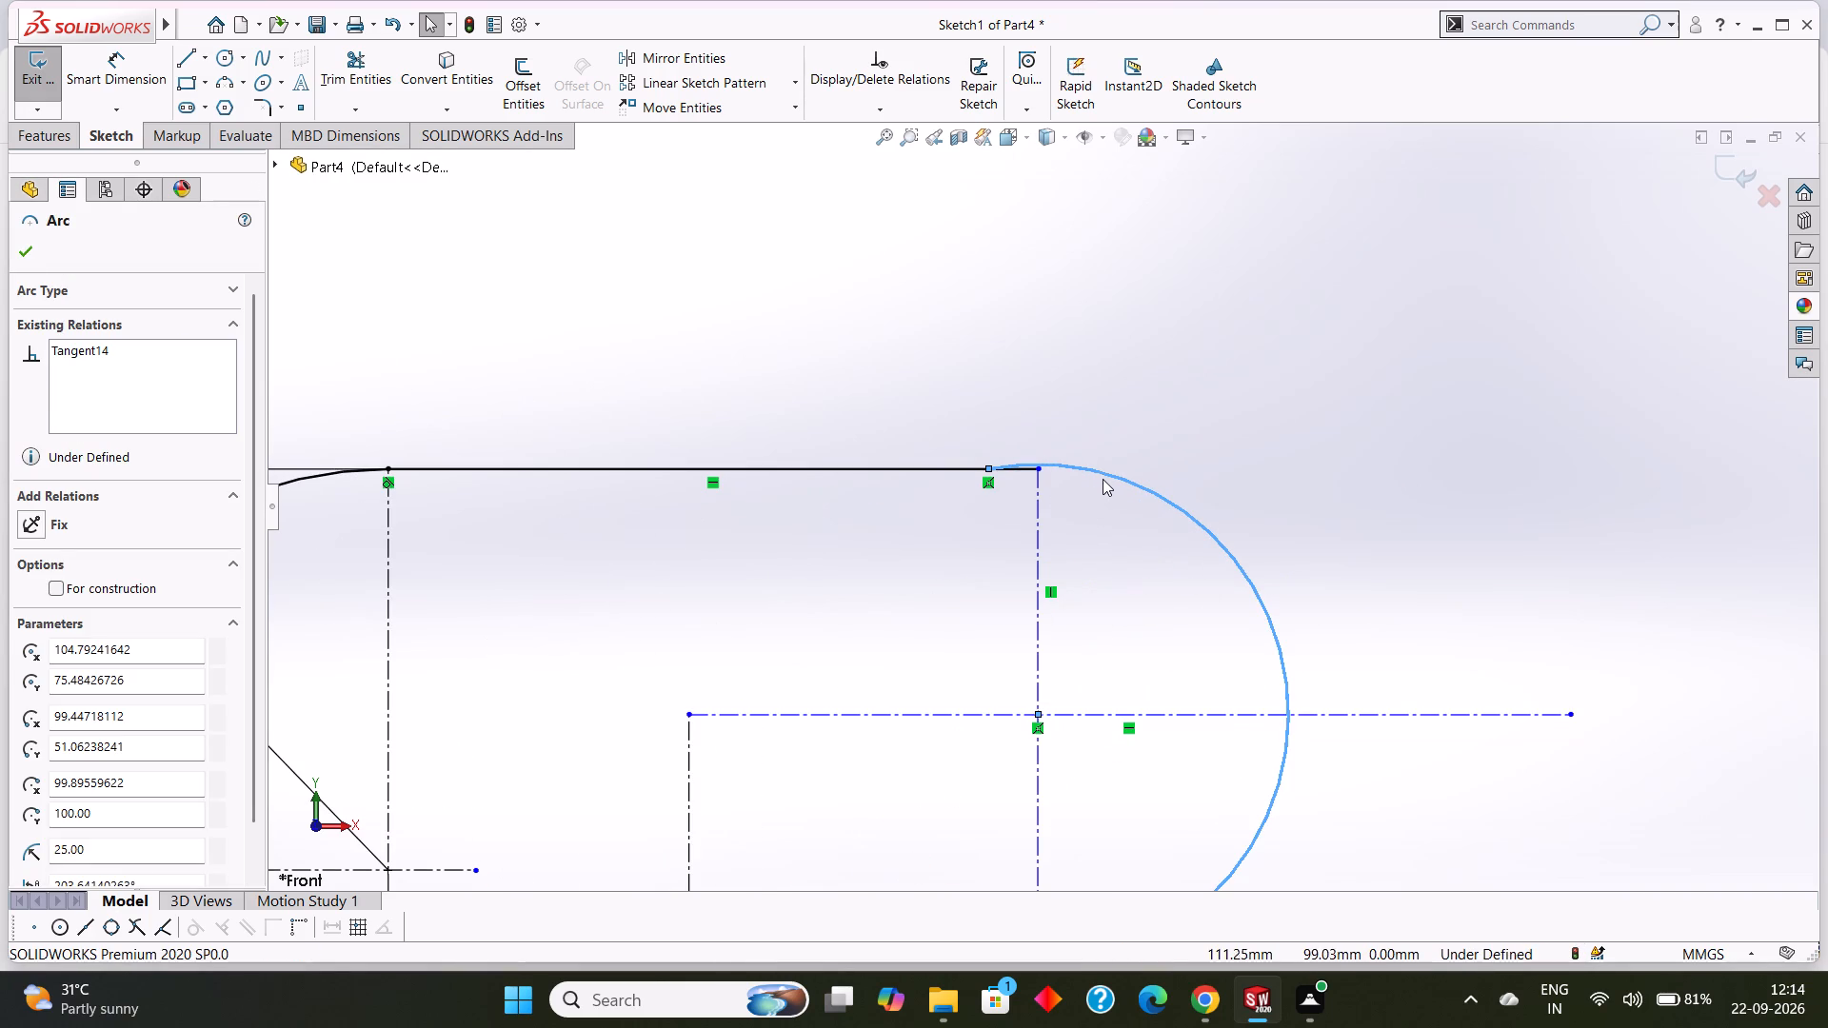
key("Escape")
left_click(1118, 473)
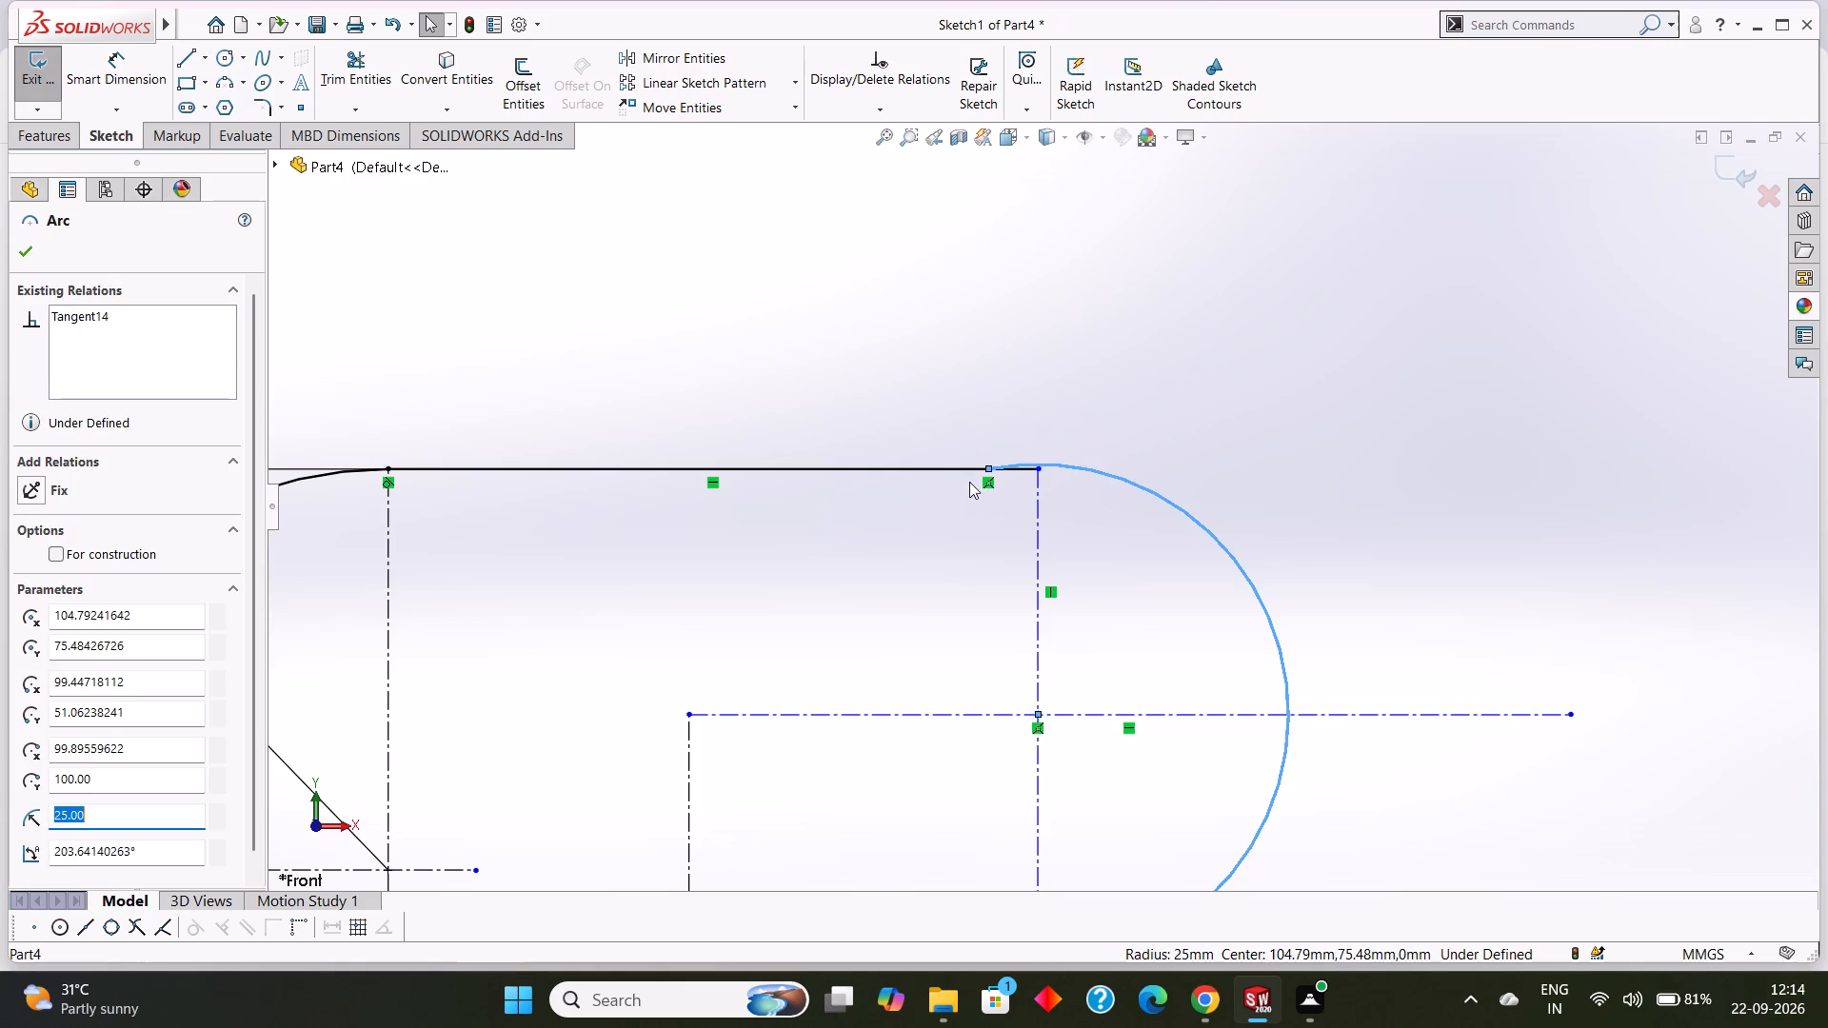
left_click(959, 473, "ctrl")
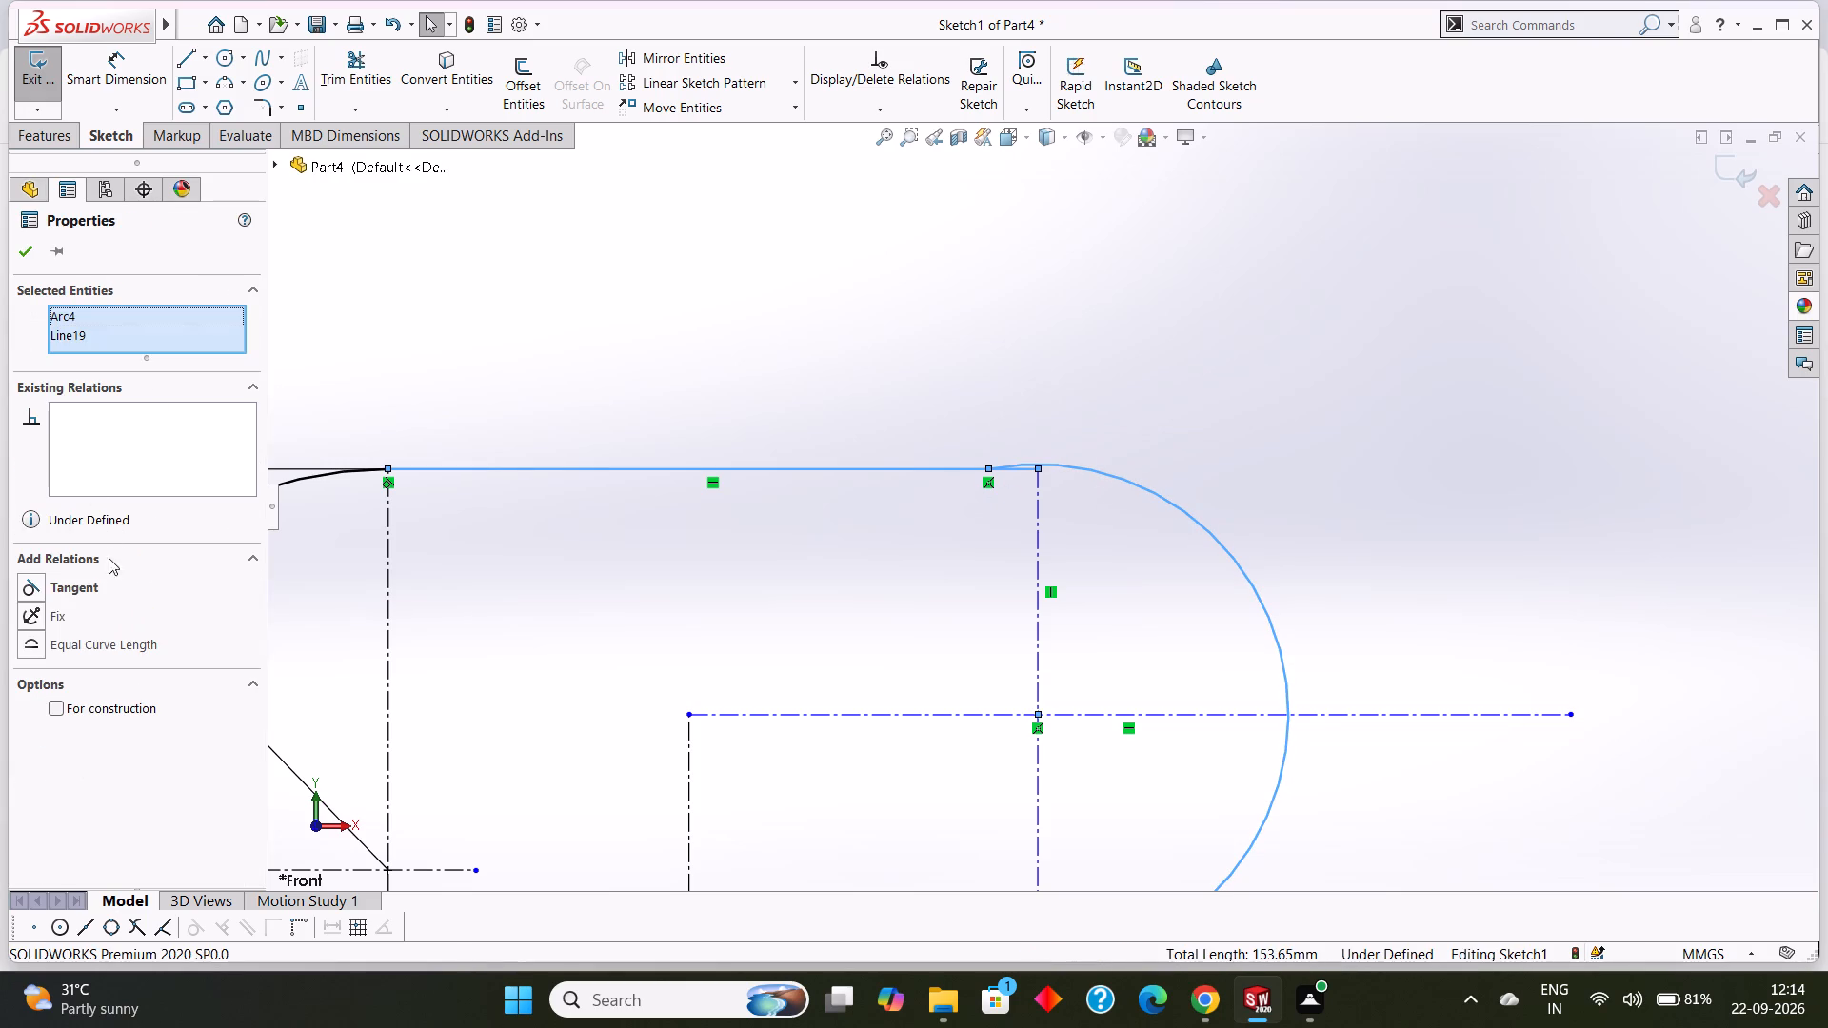
left_click(85, 579)
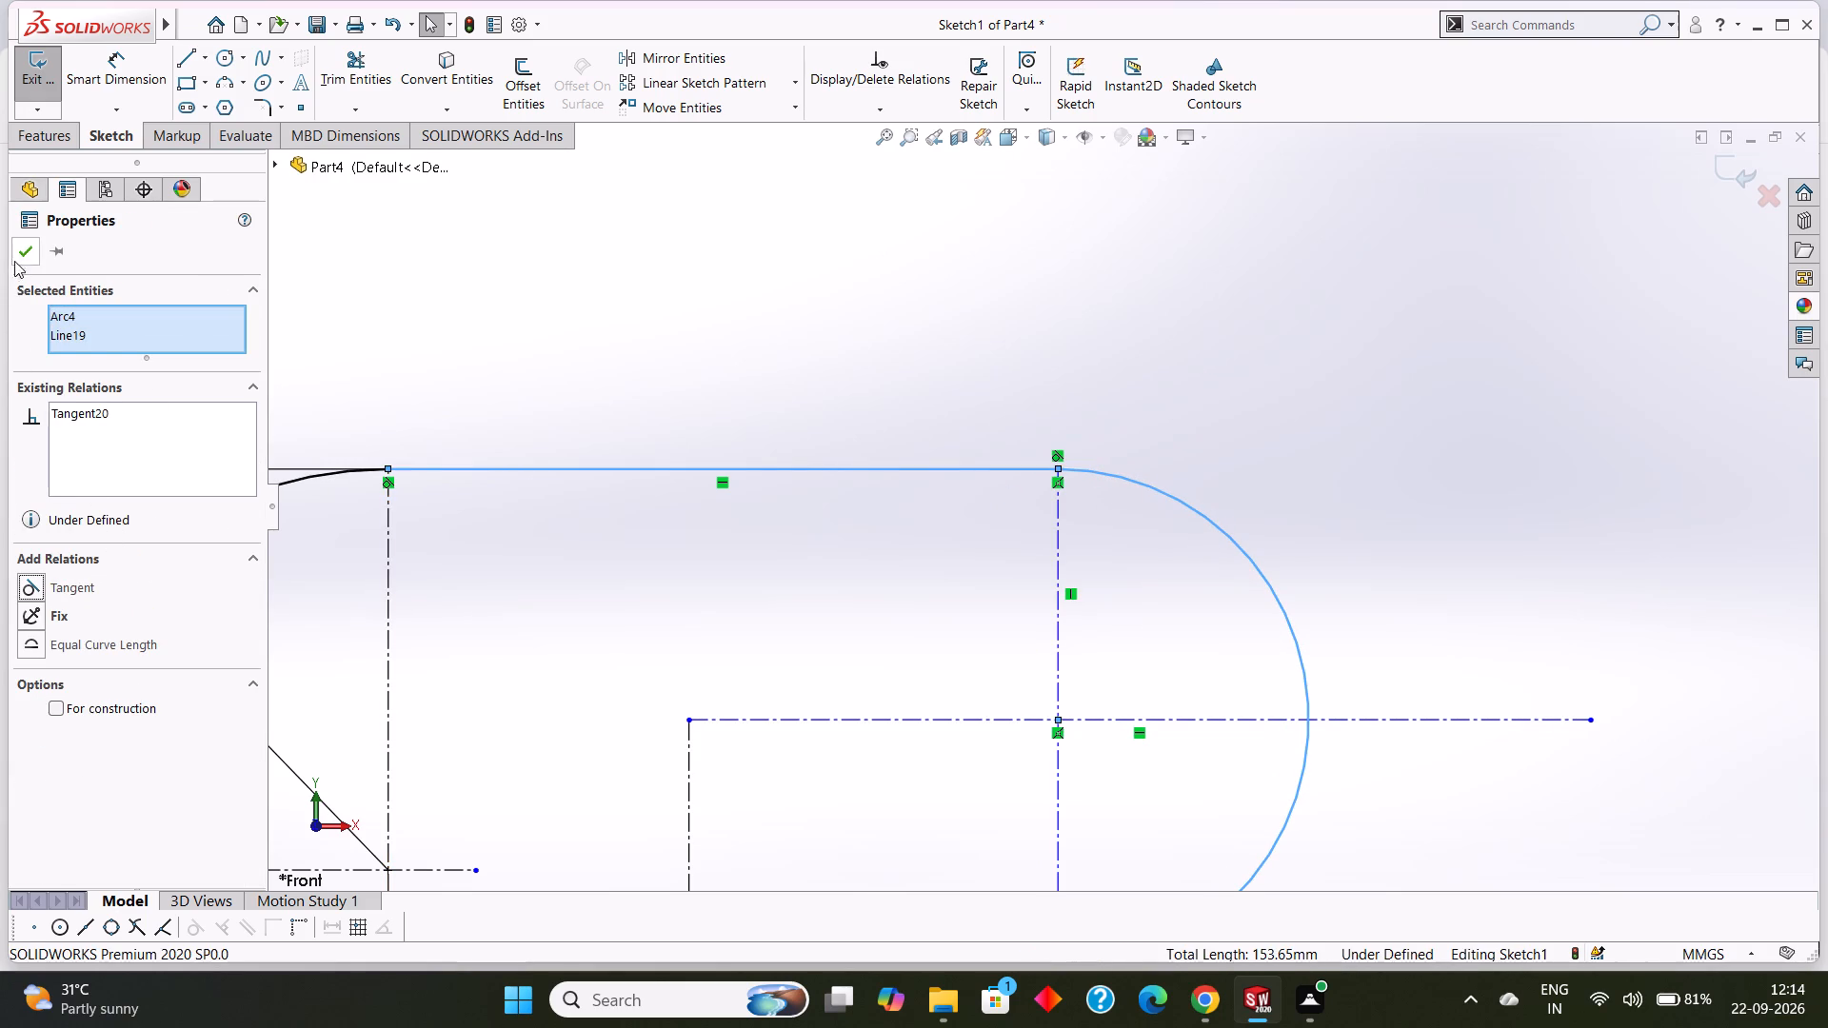
left_click(18, 253)
Add a tangent relation between the concave arc and the short vertical line rising from the base.
scroll(714, 492, "up", 4)
scroll(1087, 581, "up", 2)
scroll(1079, 671, "down", 3)
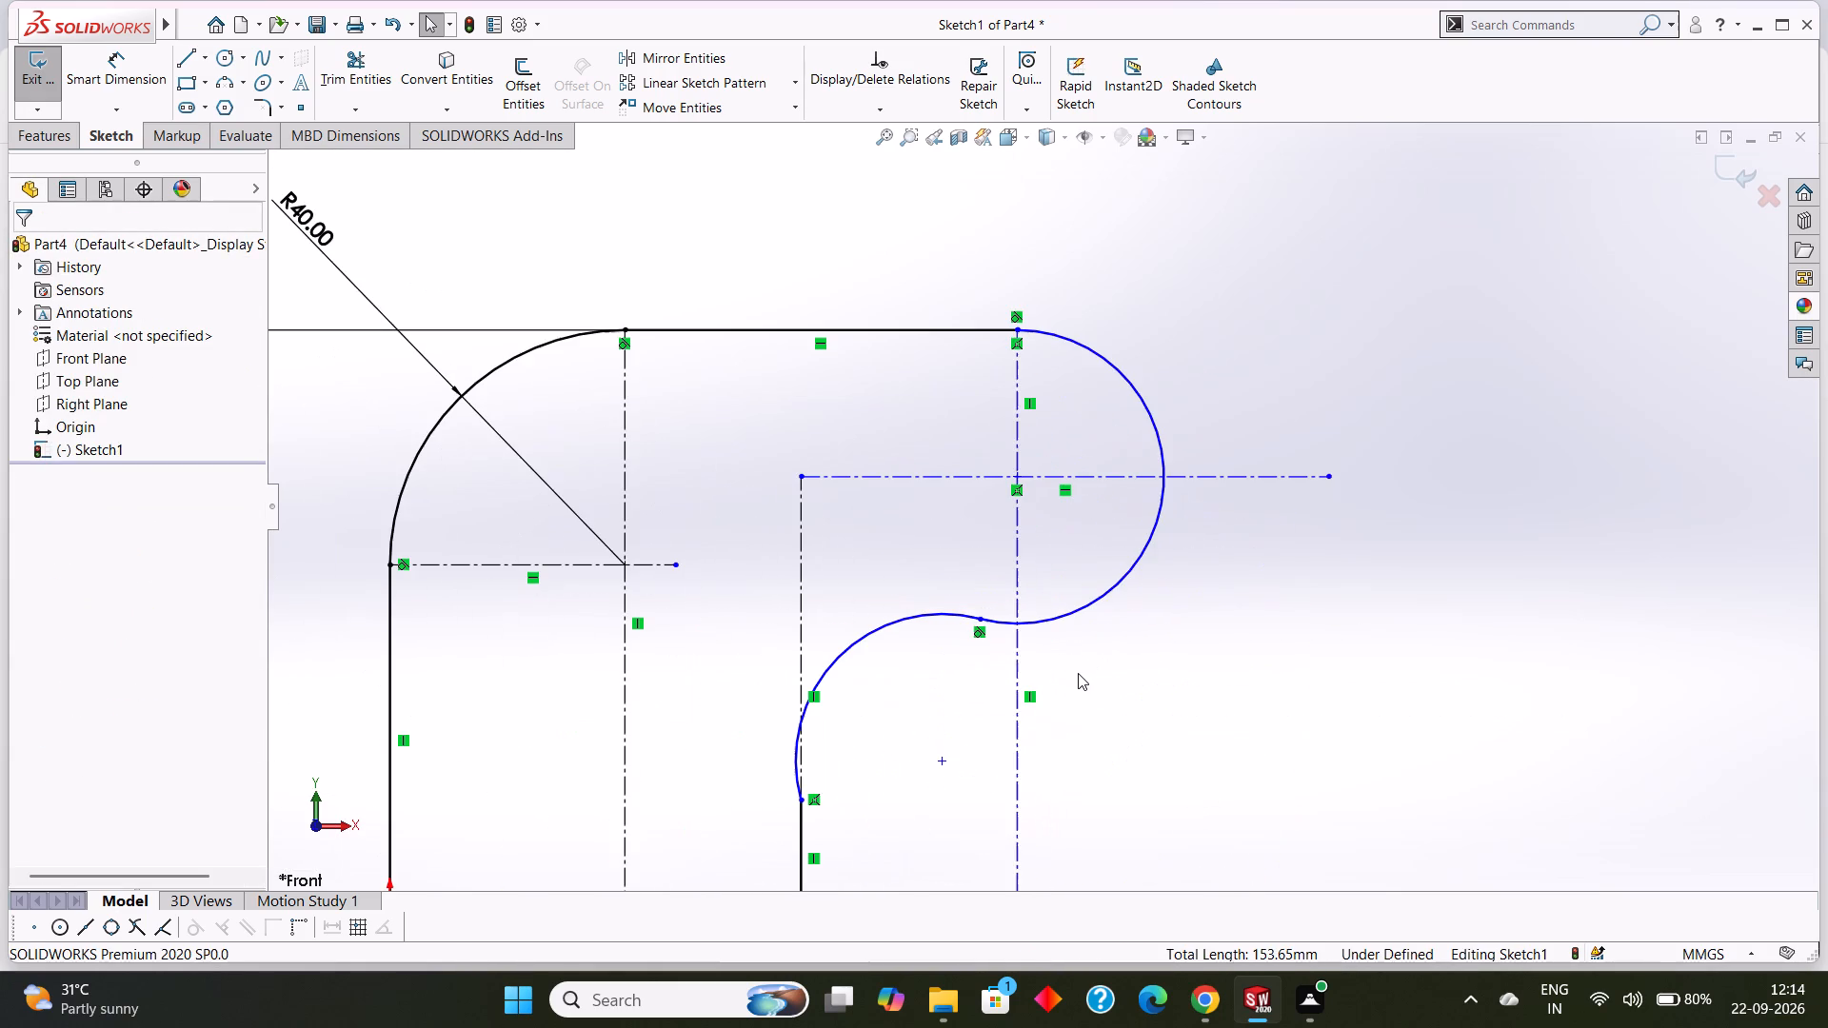
scroll(1005, 642, "up", 2)
scroll(905, 704, "down", 3)
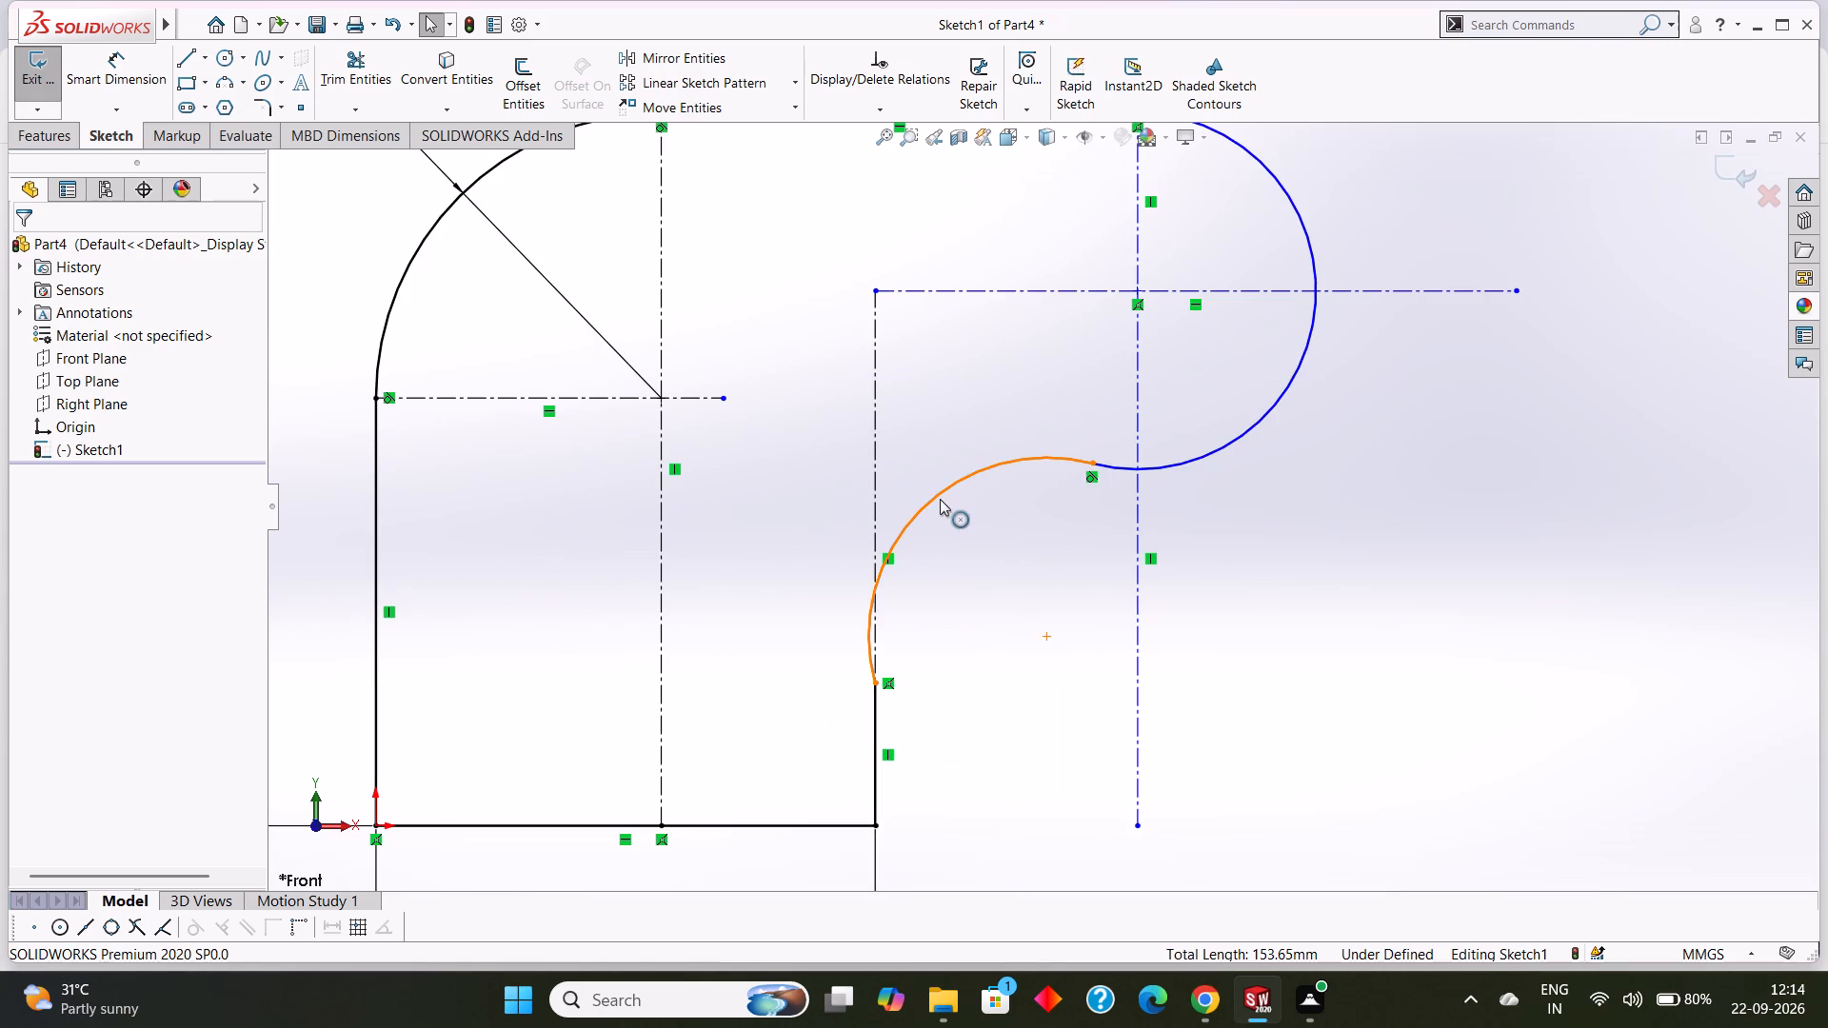
left_click(940, 499)
left_click(874, 714, "ctrl")
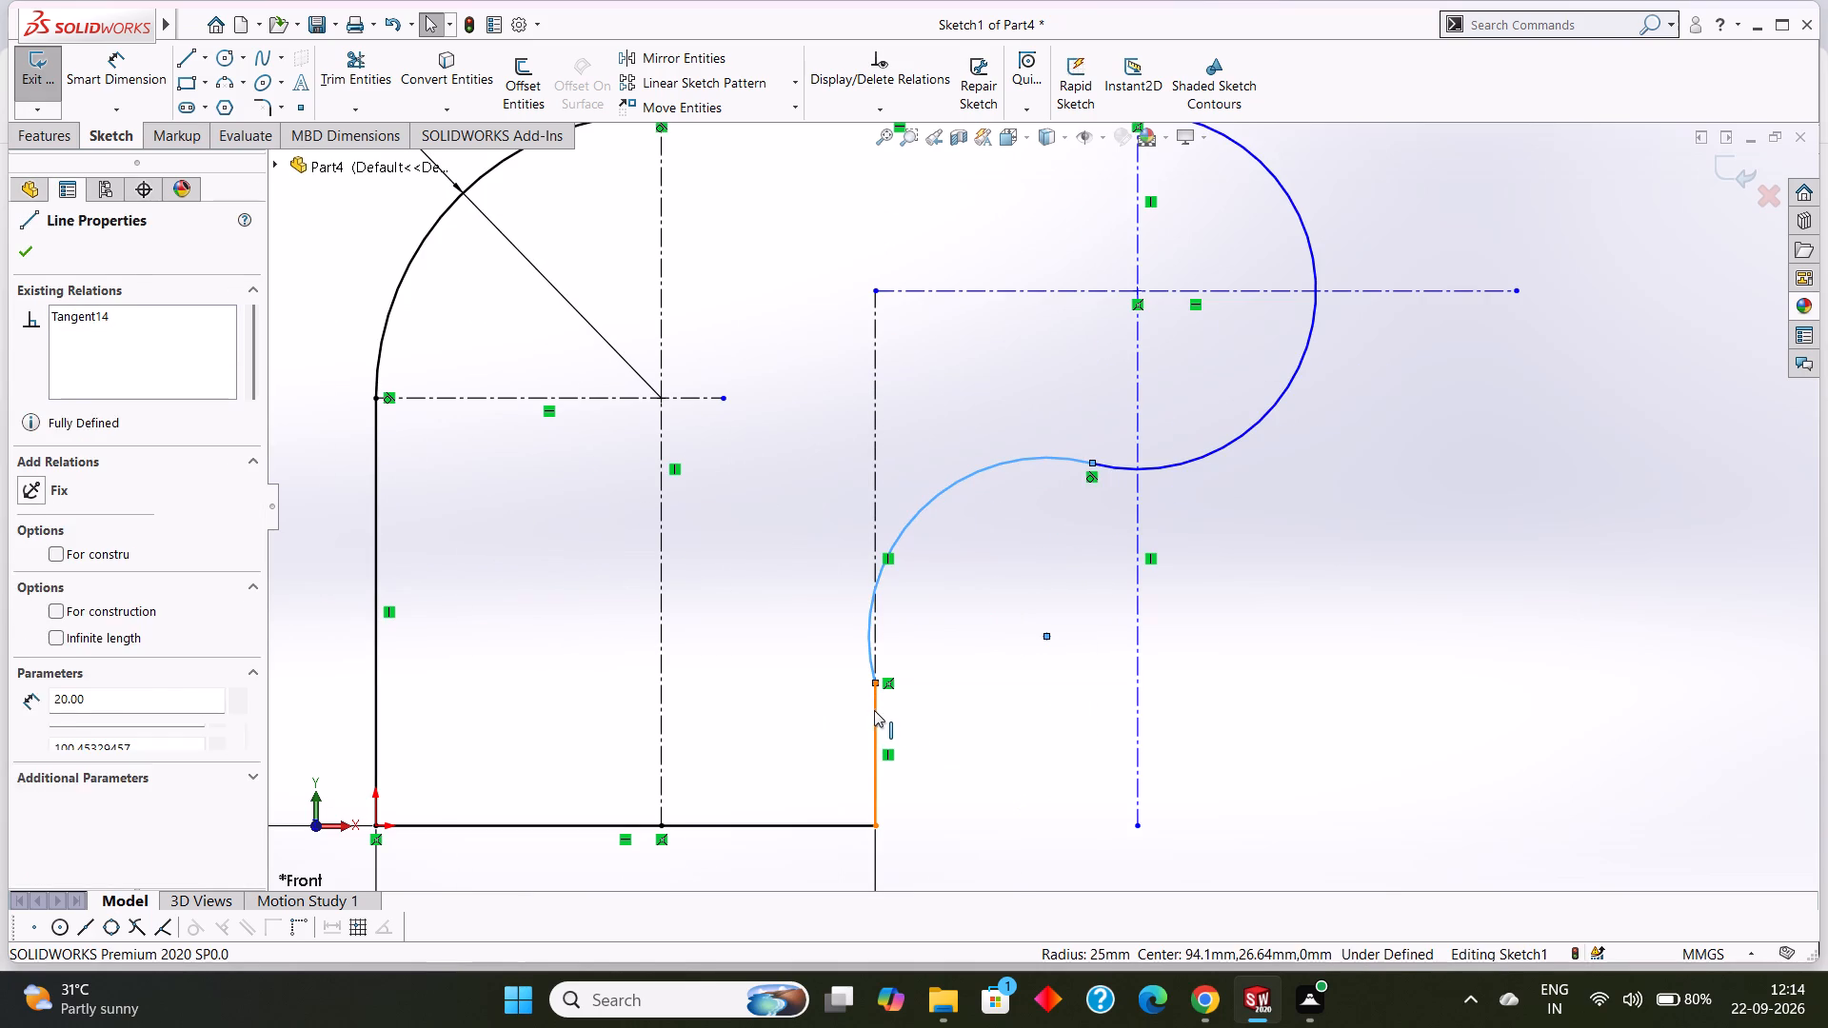
left_click(53, 586)
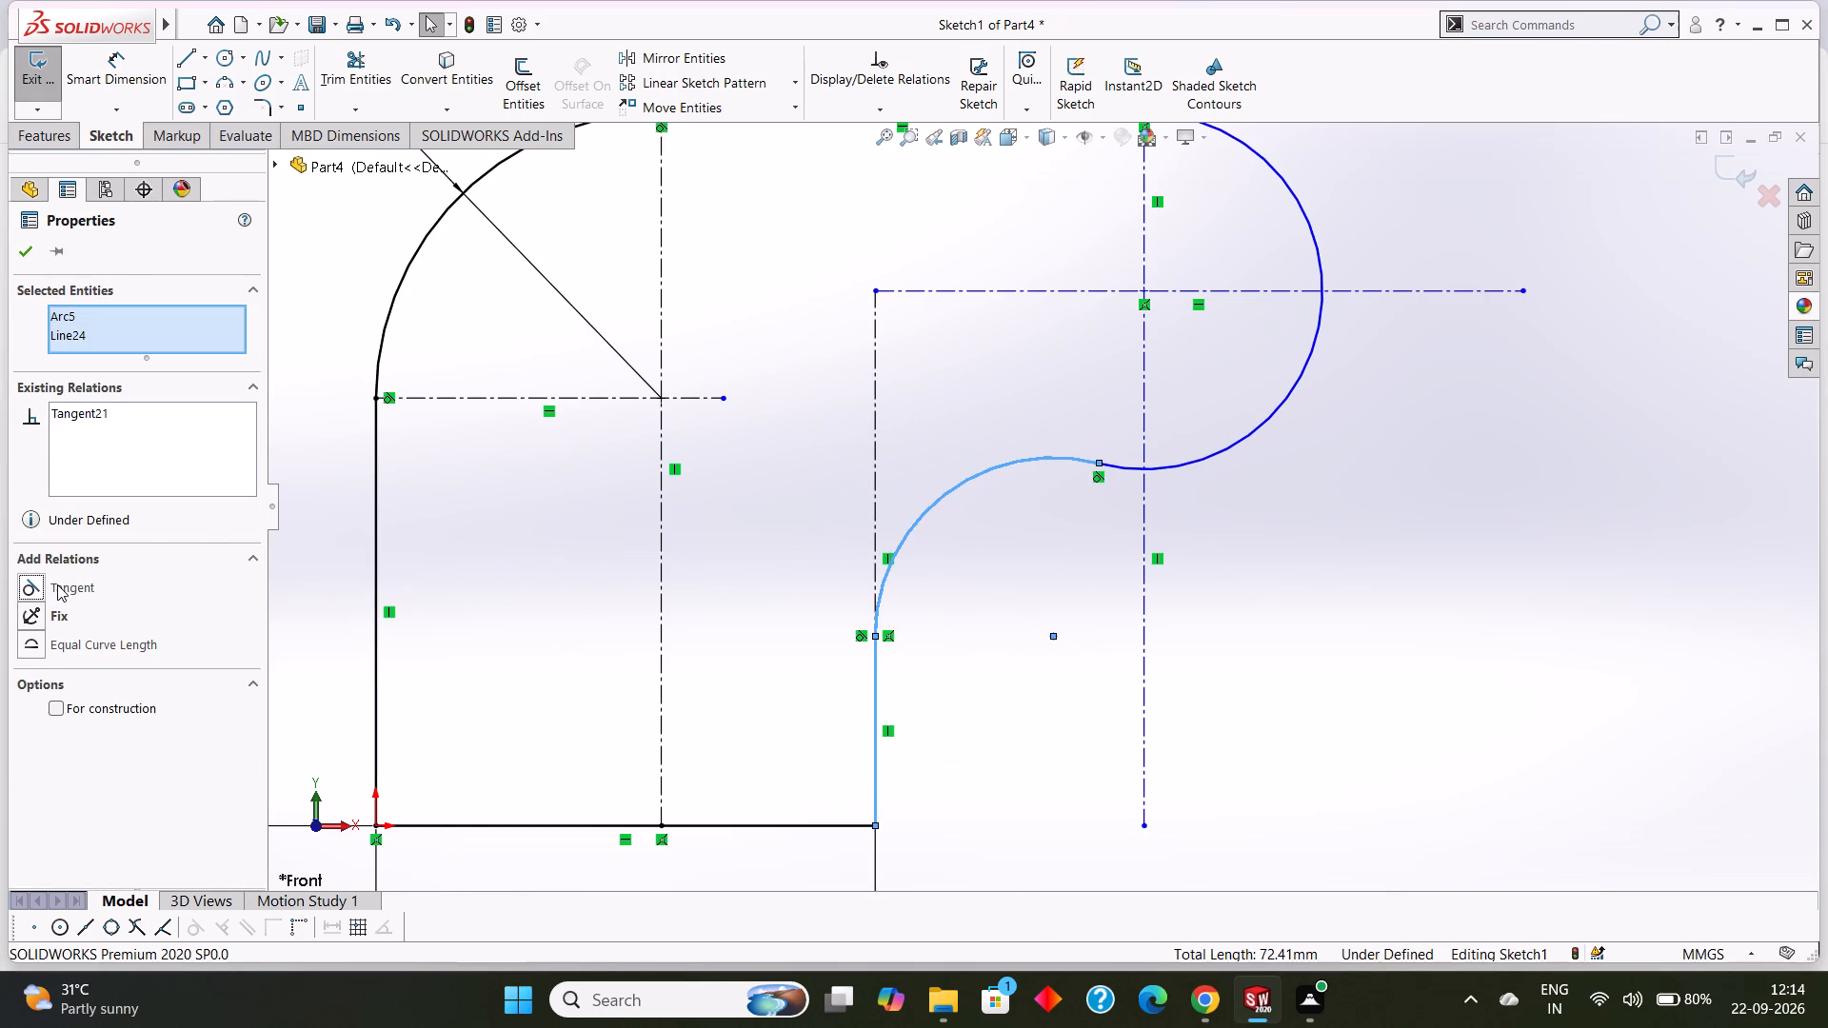
left_click(27, 251)
Dimension the radius of the rounded end arc, placing the dimension outside the profile.
scroll(1169, 668, "up", 2)
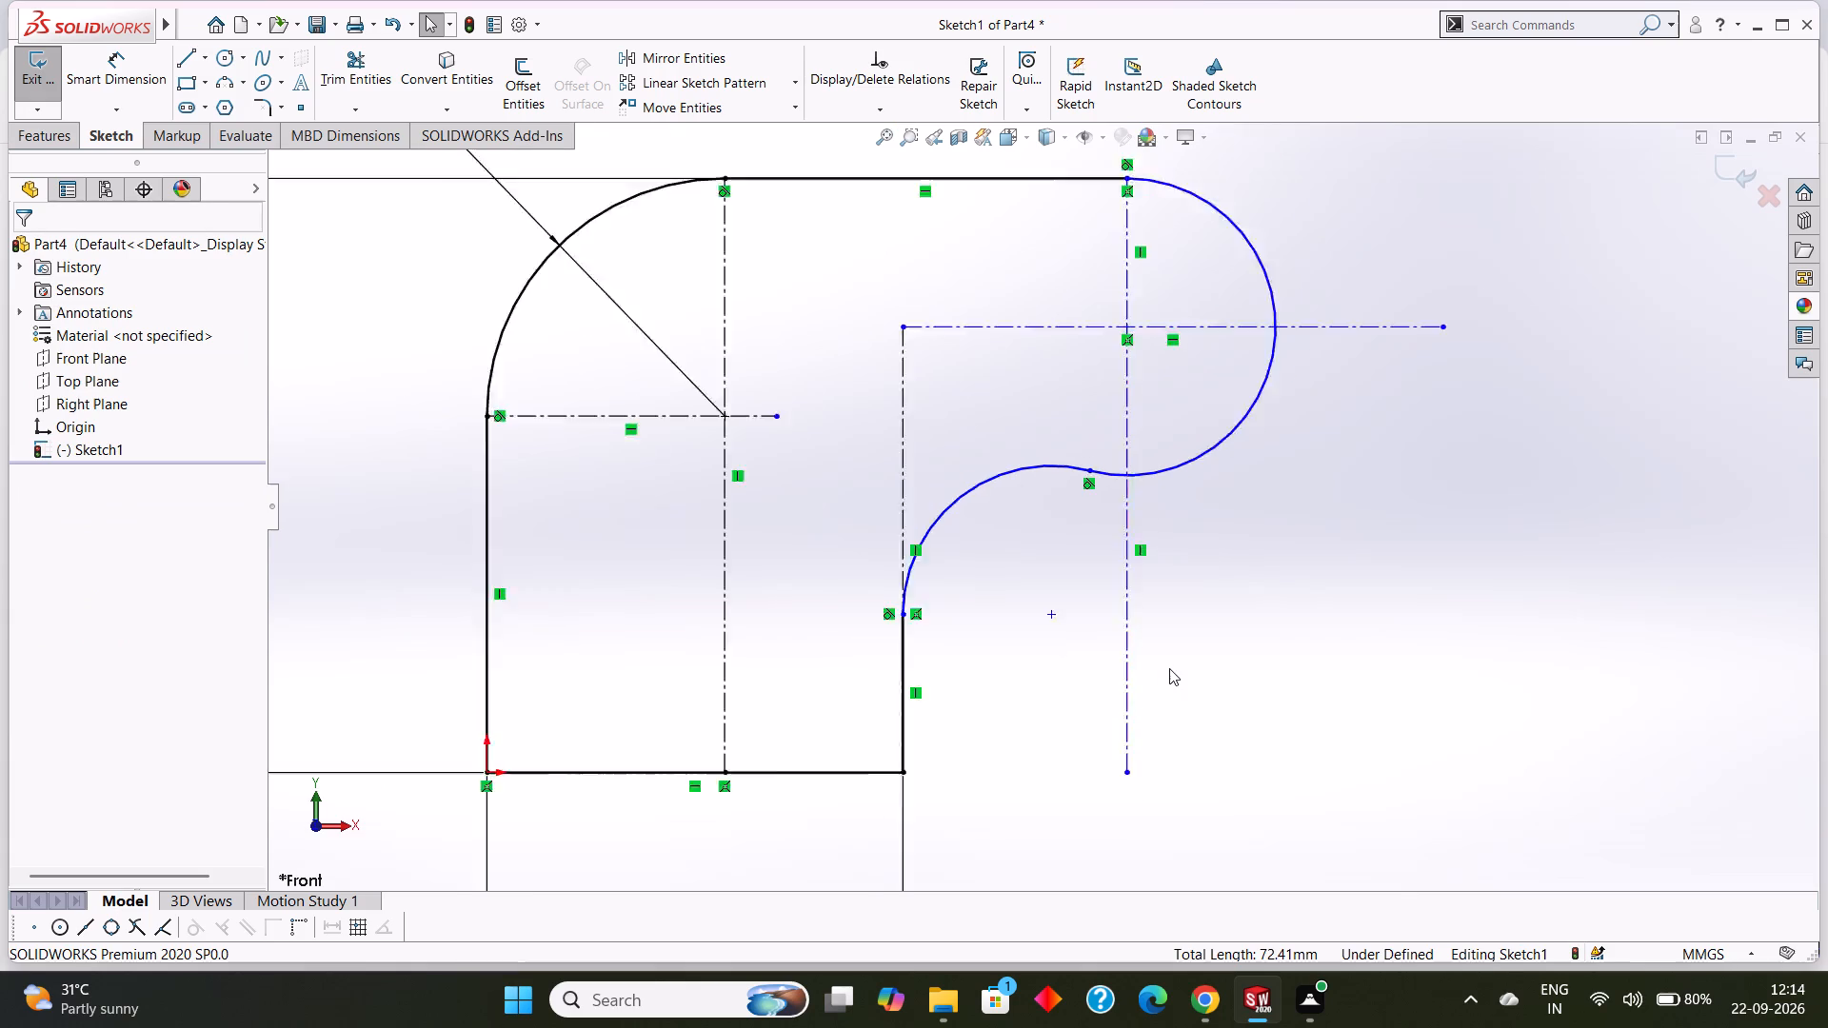
scroll(1169, 668, "up", 2)
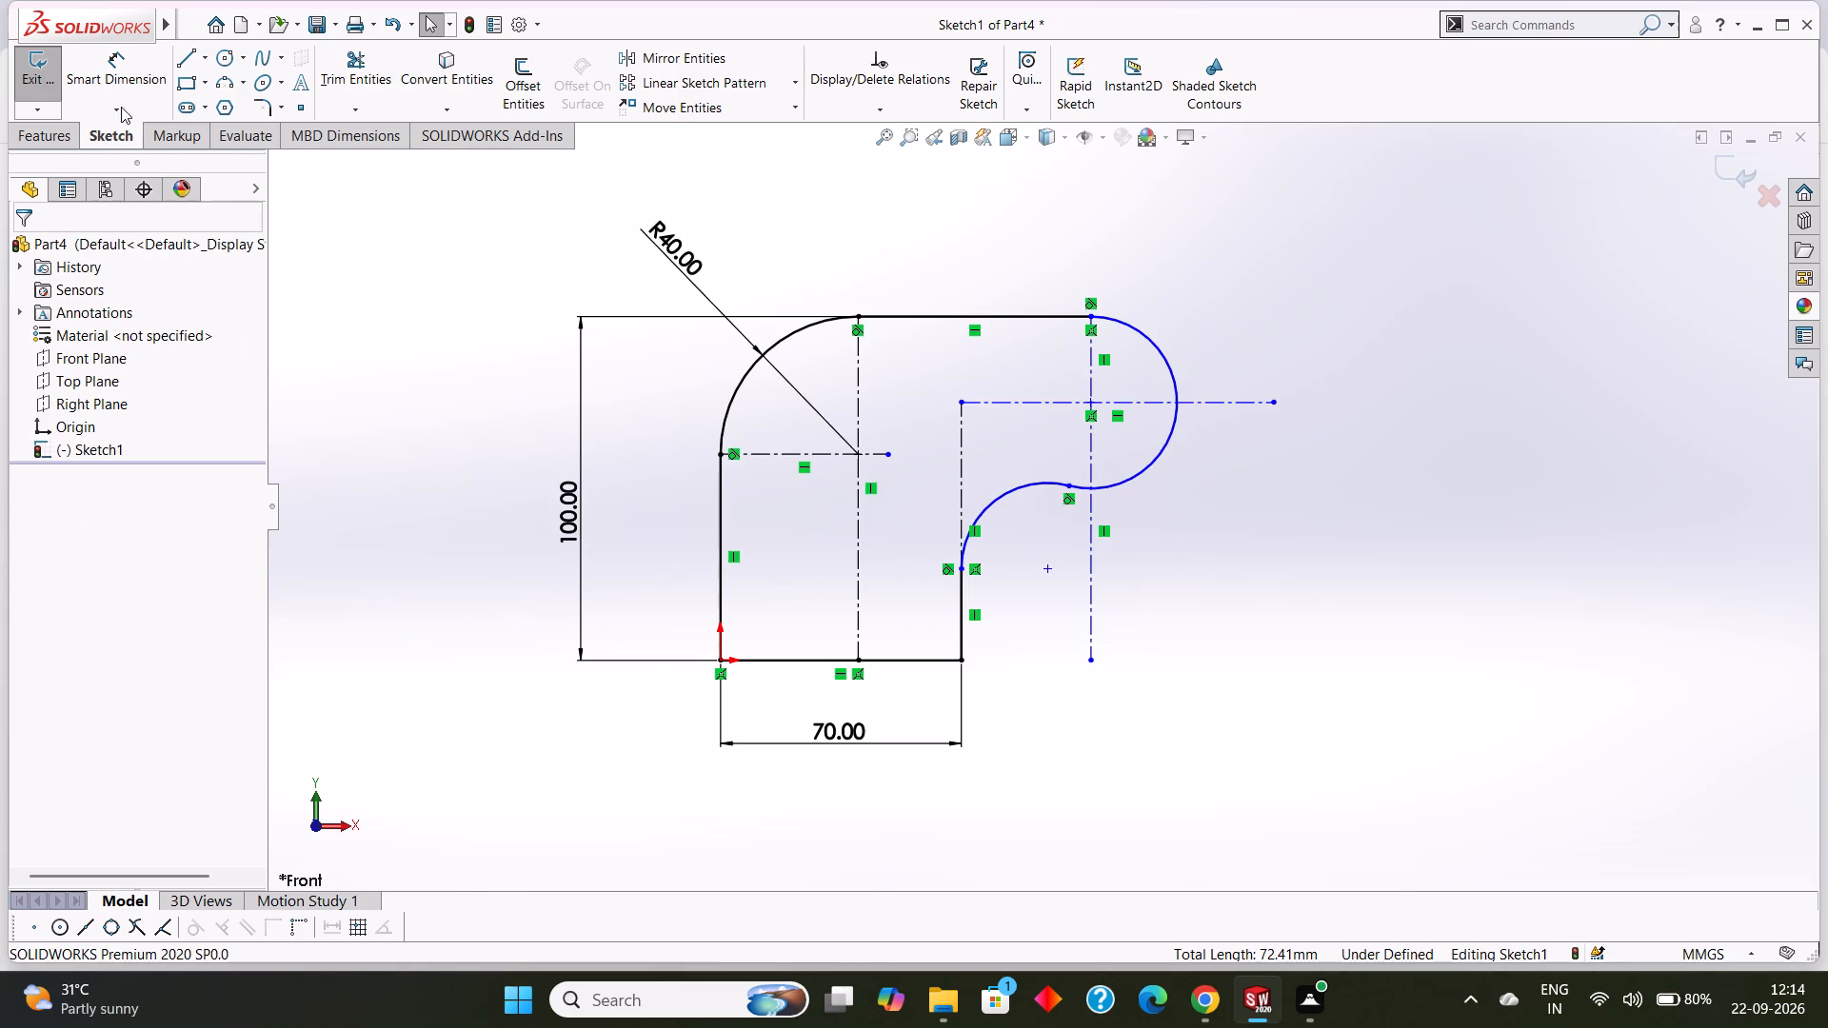
left_click(136, 76)
left_click(1167, 353)
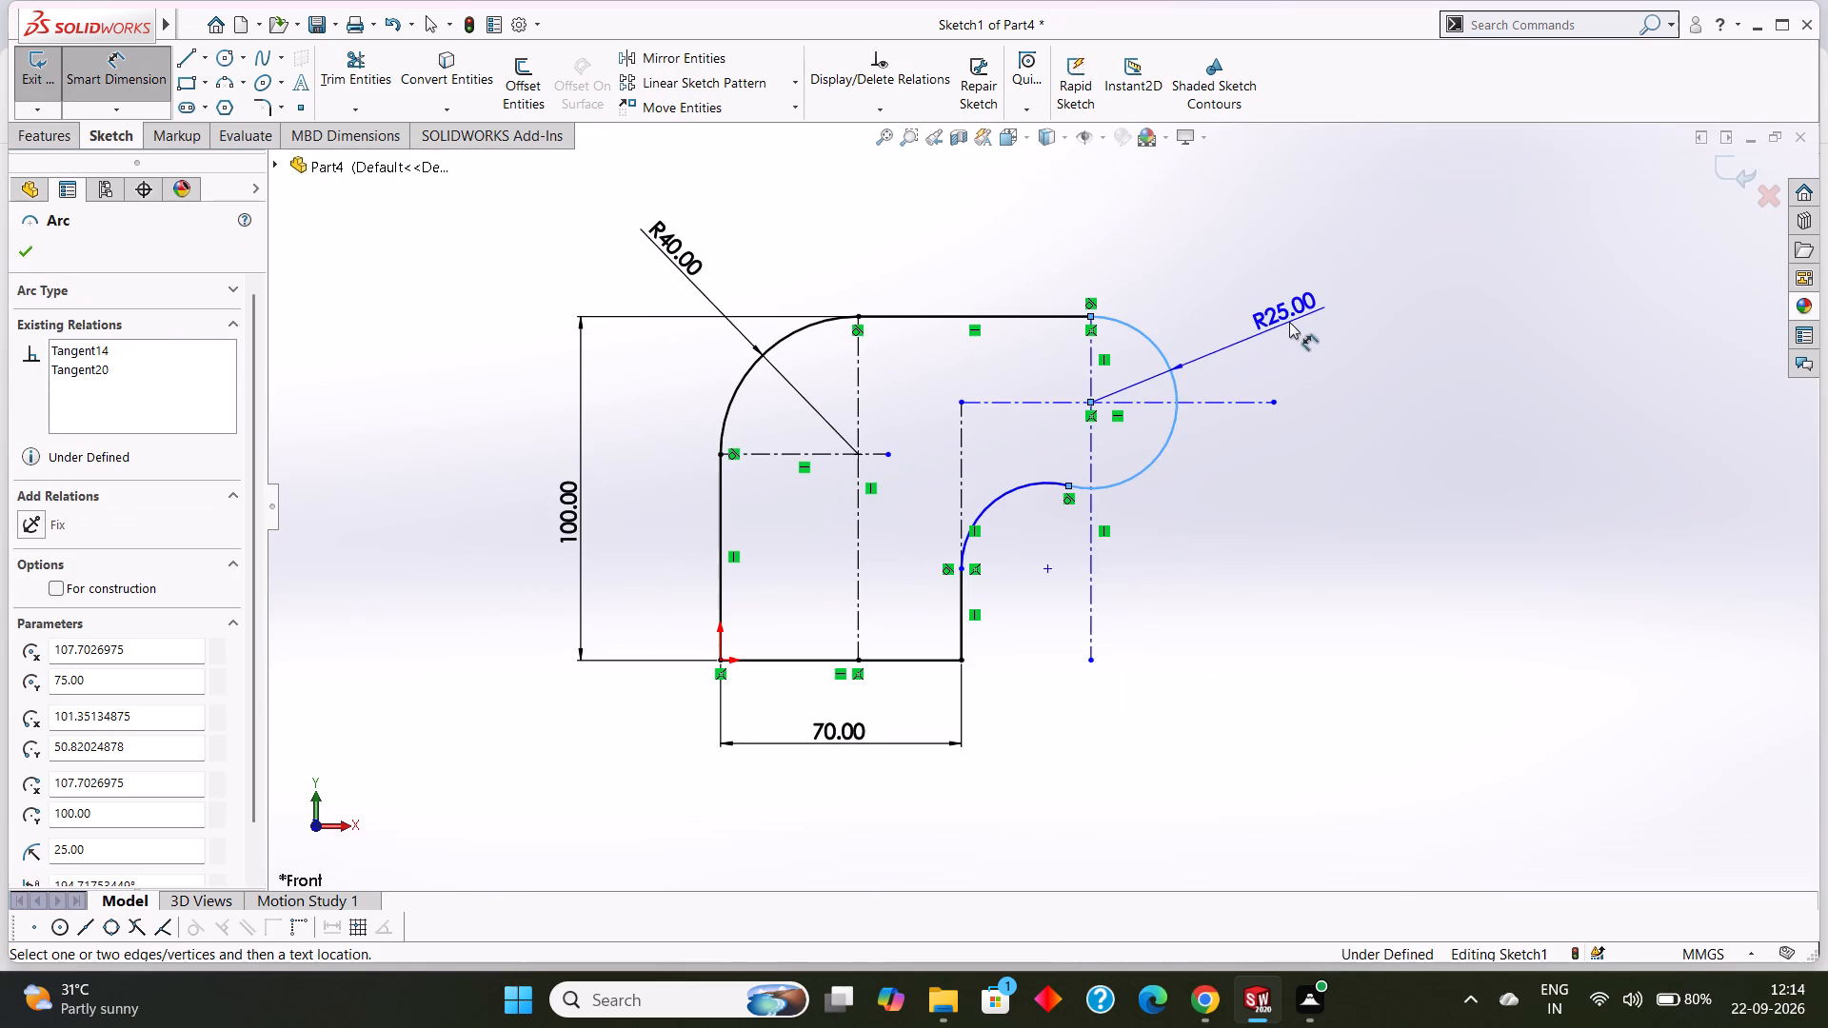
left_click(1295, 319)
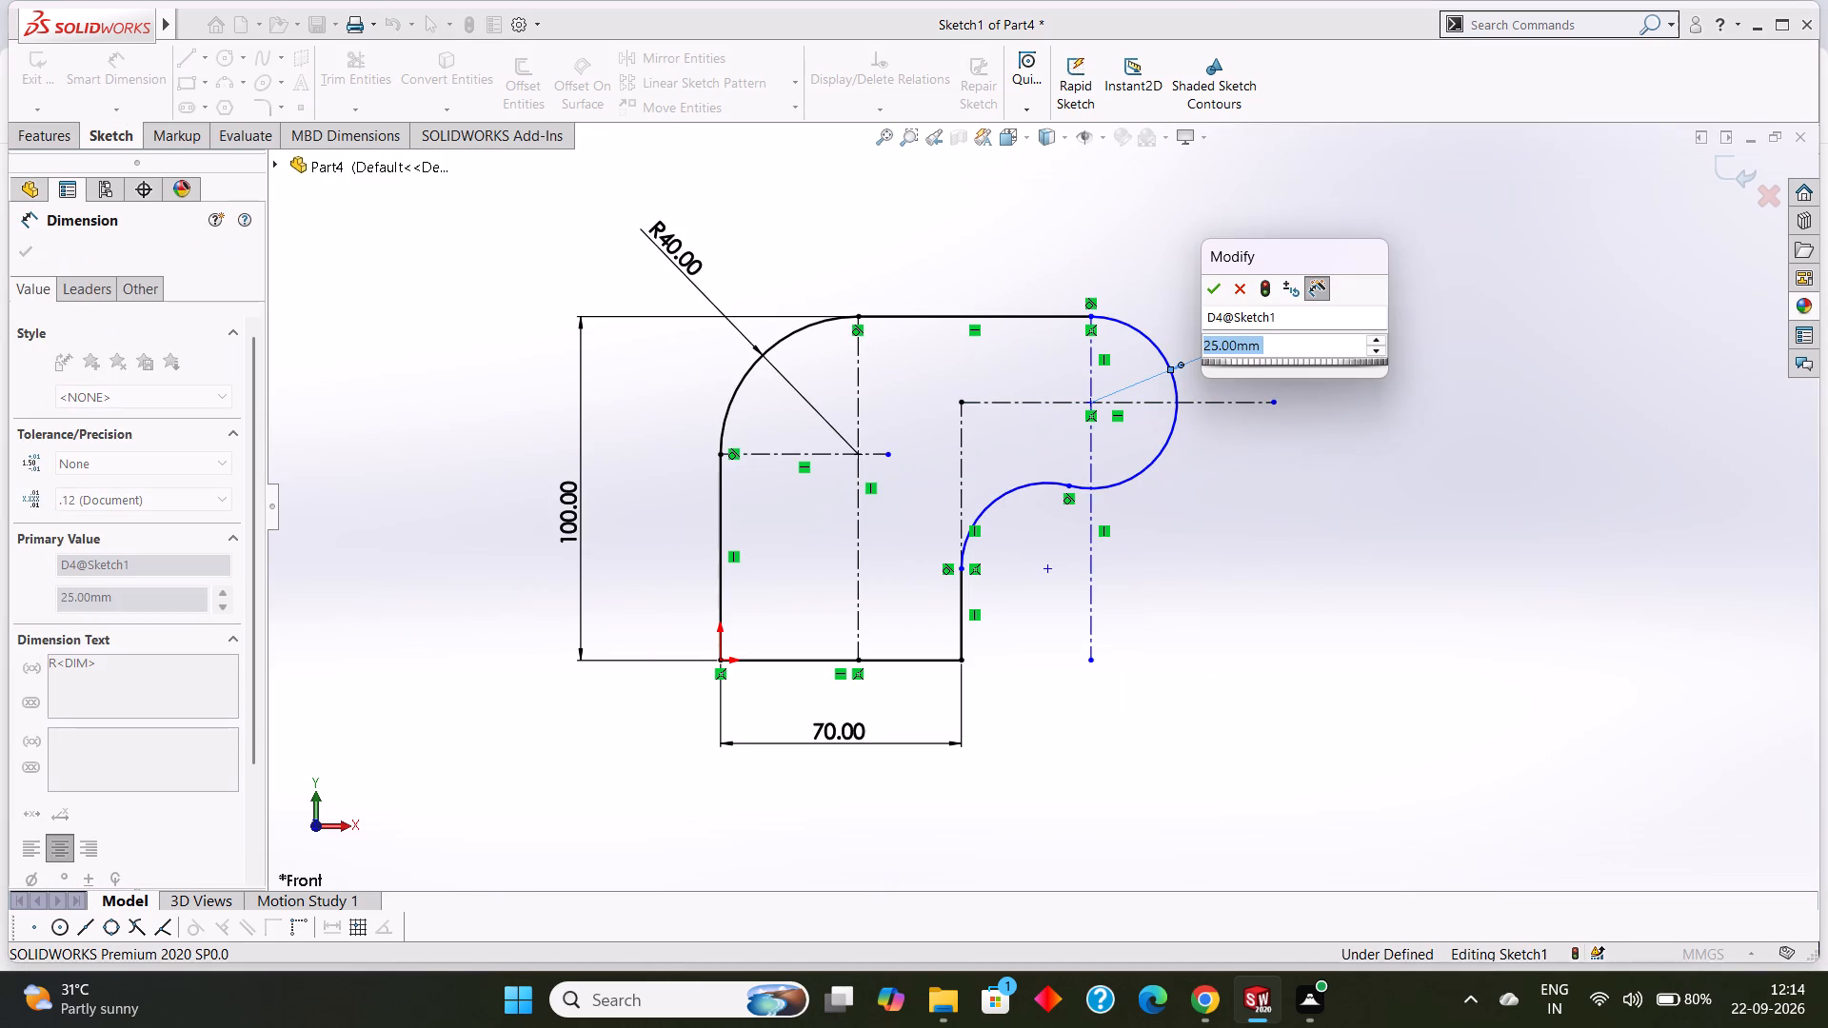
left_click(1212, 292)
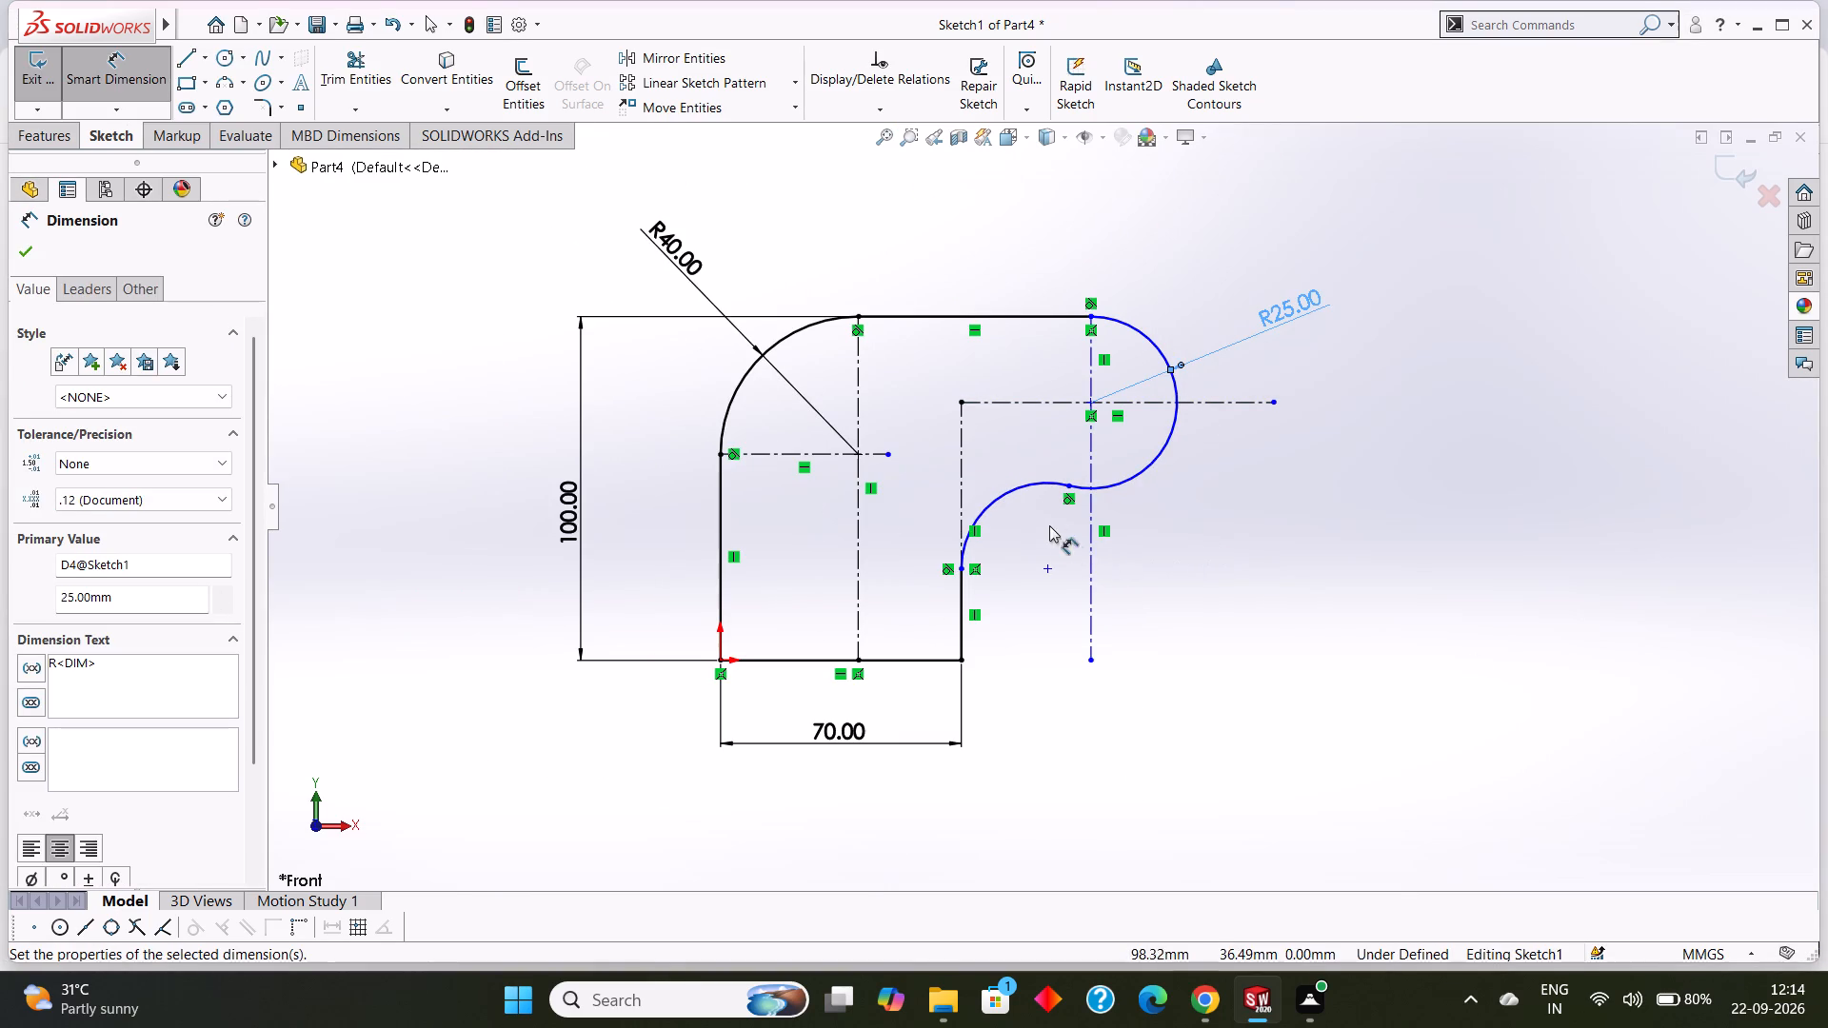
Dimension the radius of the concave arc joining the short vertical line to the rounded end.
left_click(1023, 491)
left_click(1162, 595)
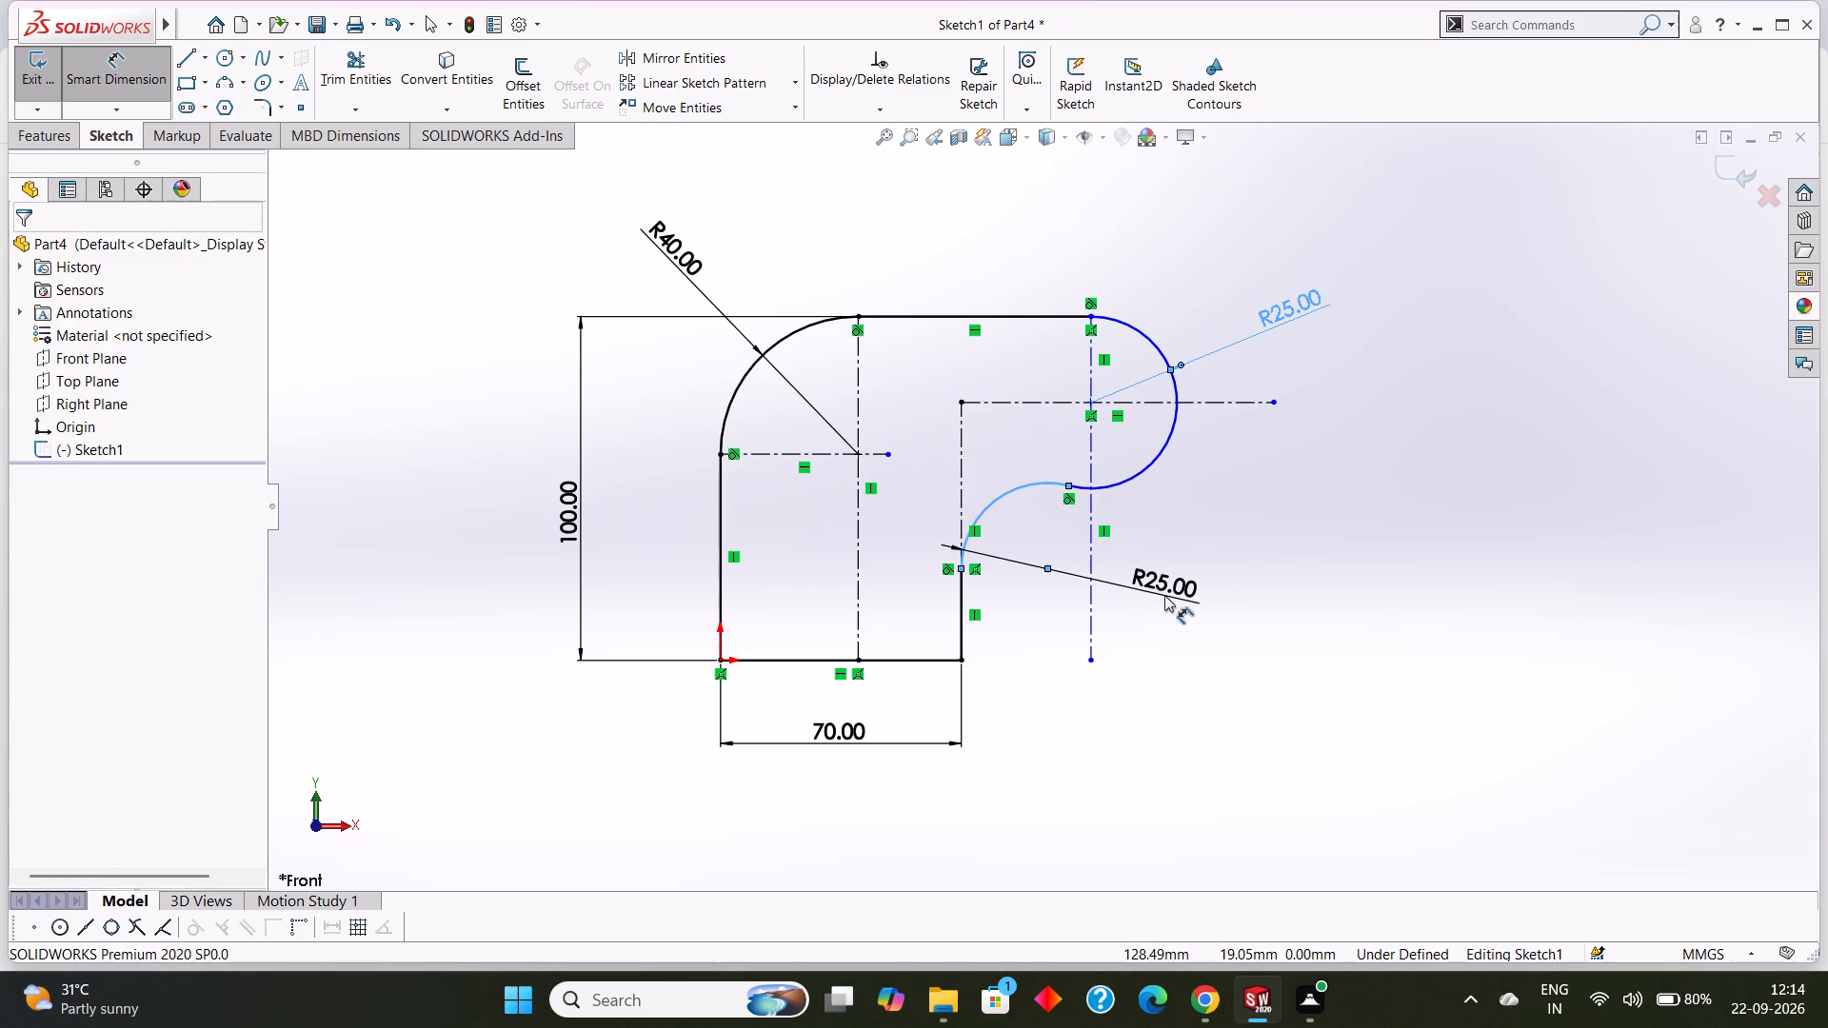
left_click(1080, 567)
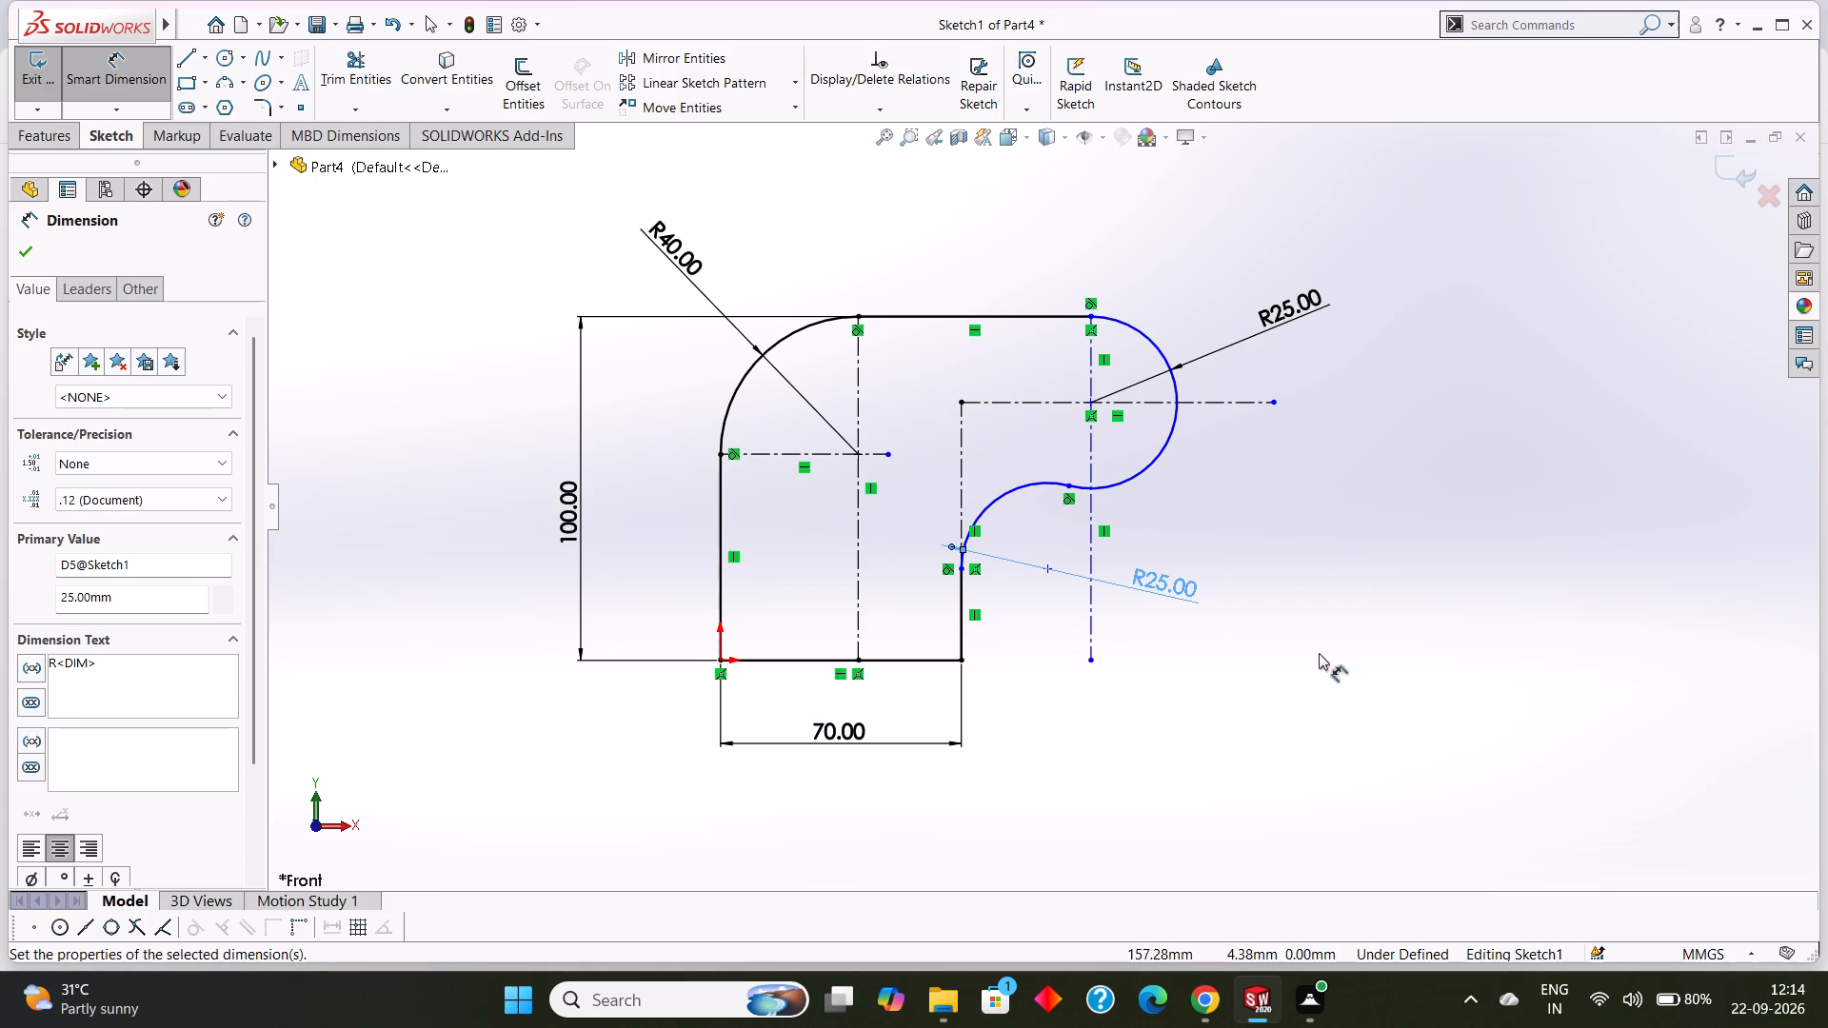
left_click(15, 250)
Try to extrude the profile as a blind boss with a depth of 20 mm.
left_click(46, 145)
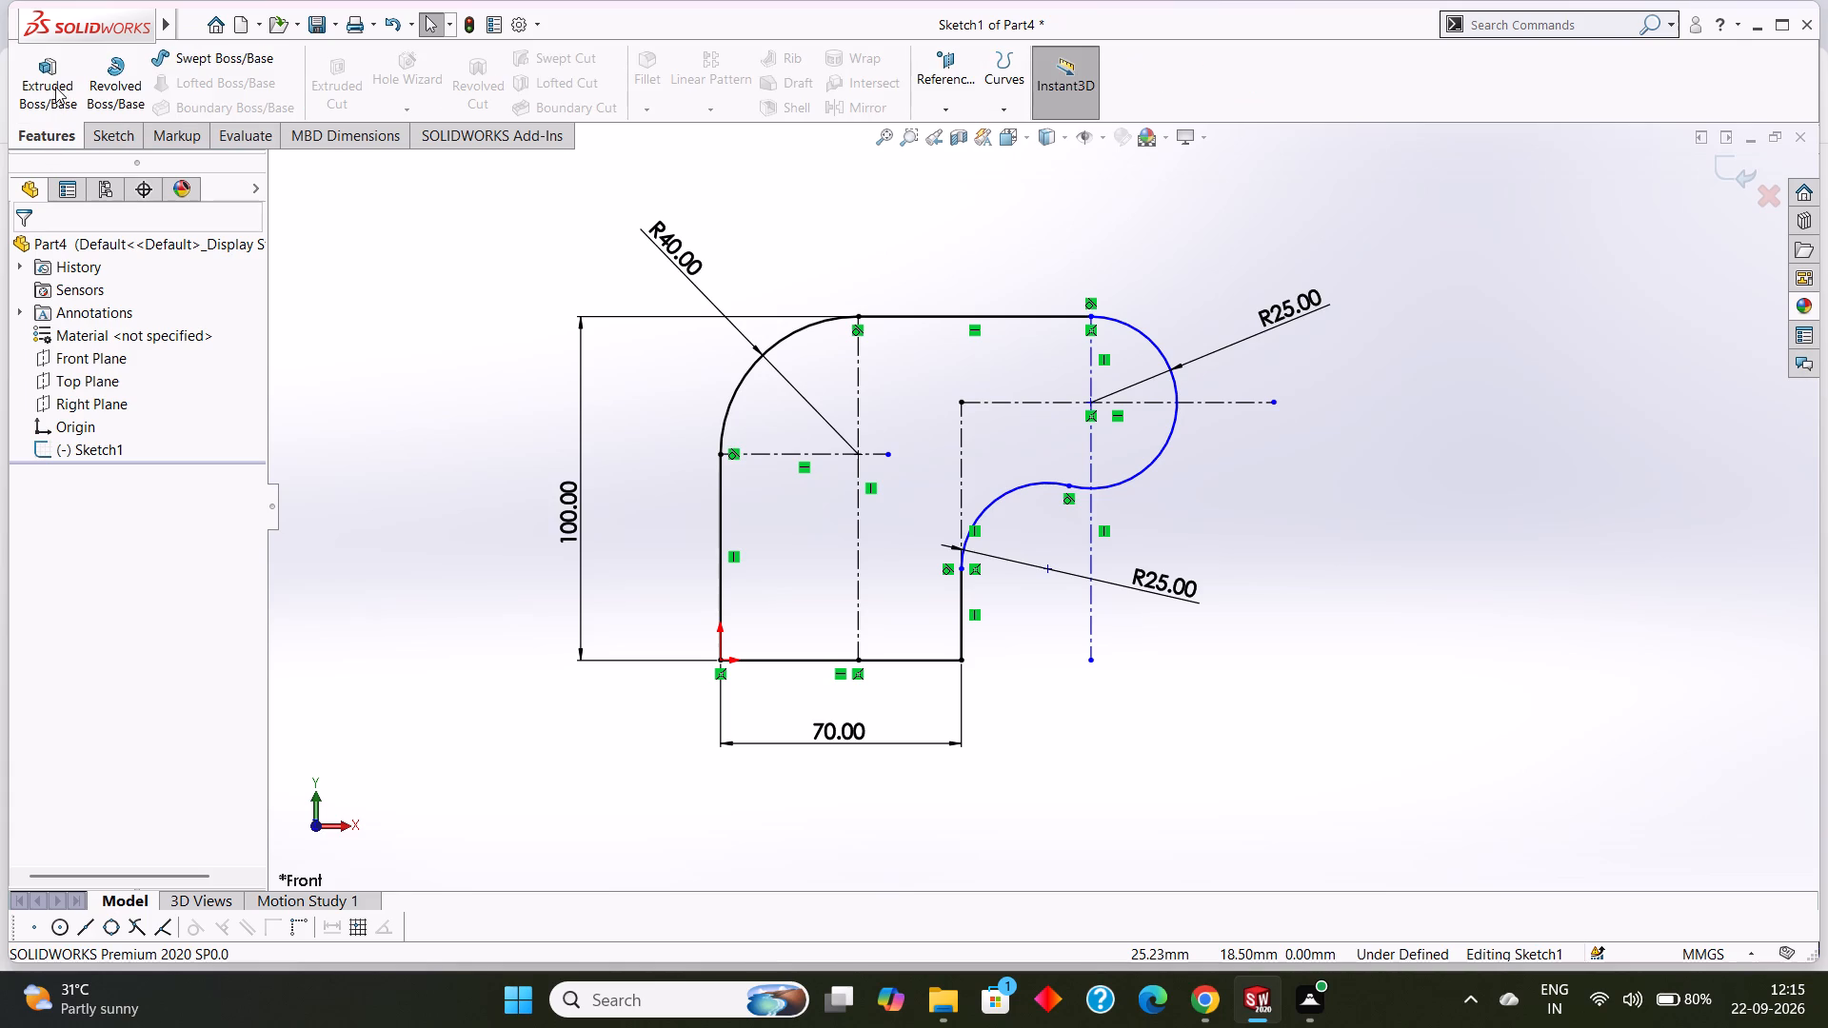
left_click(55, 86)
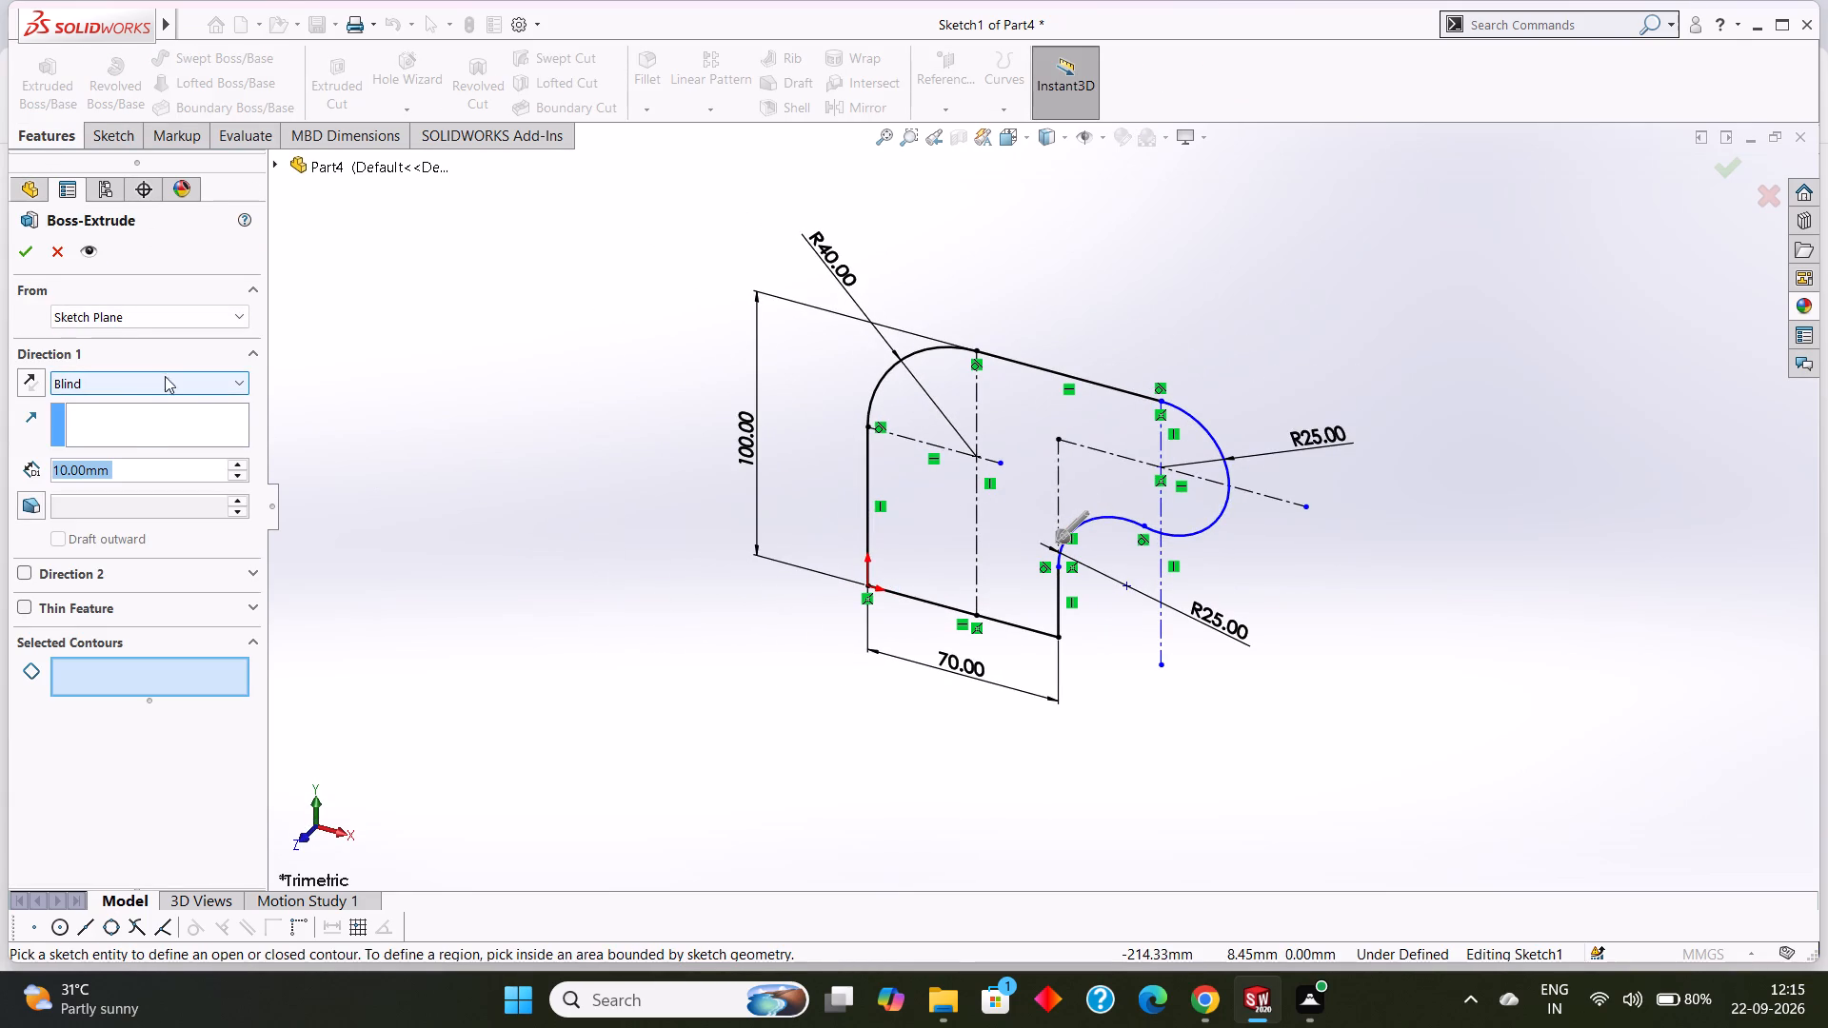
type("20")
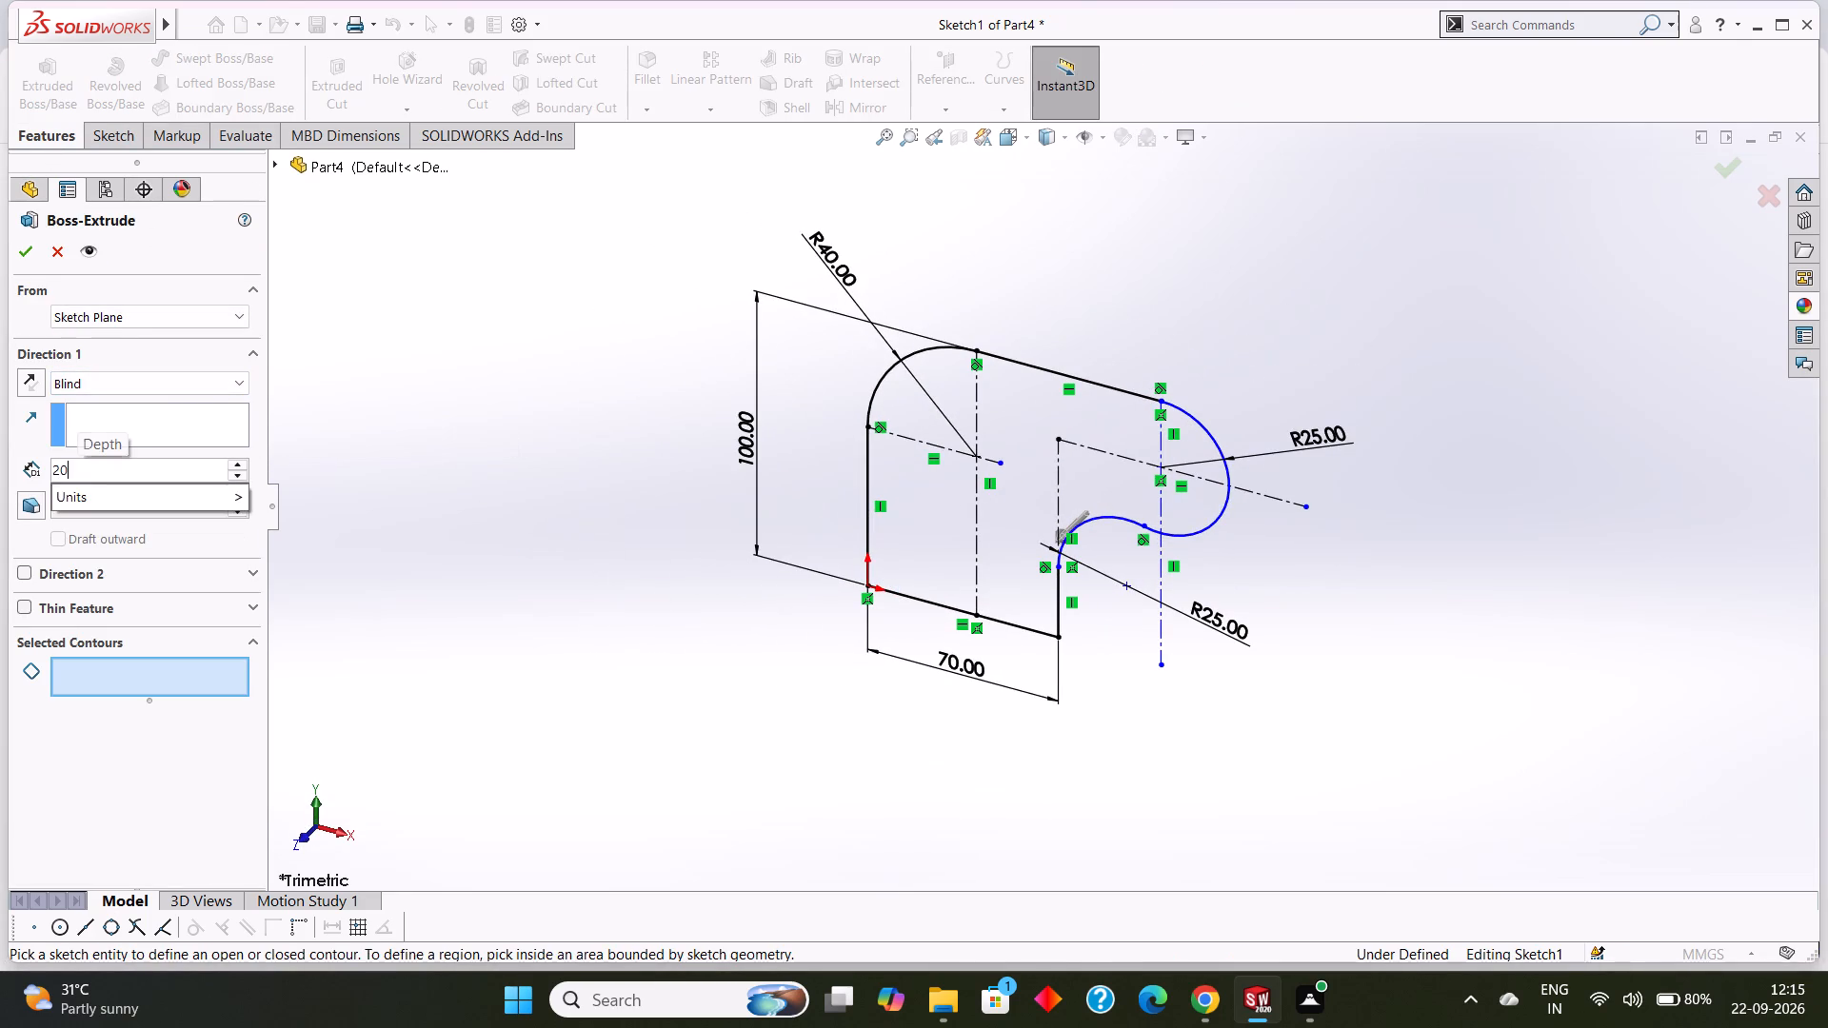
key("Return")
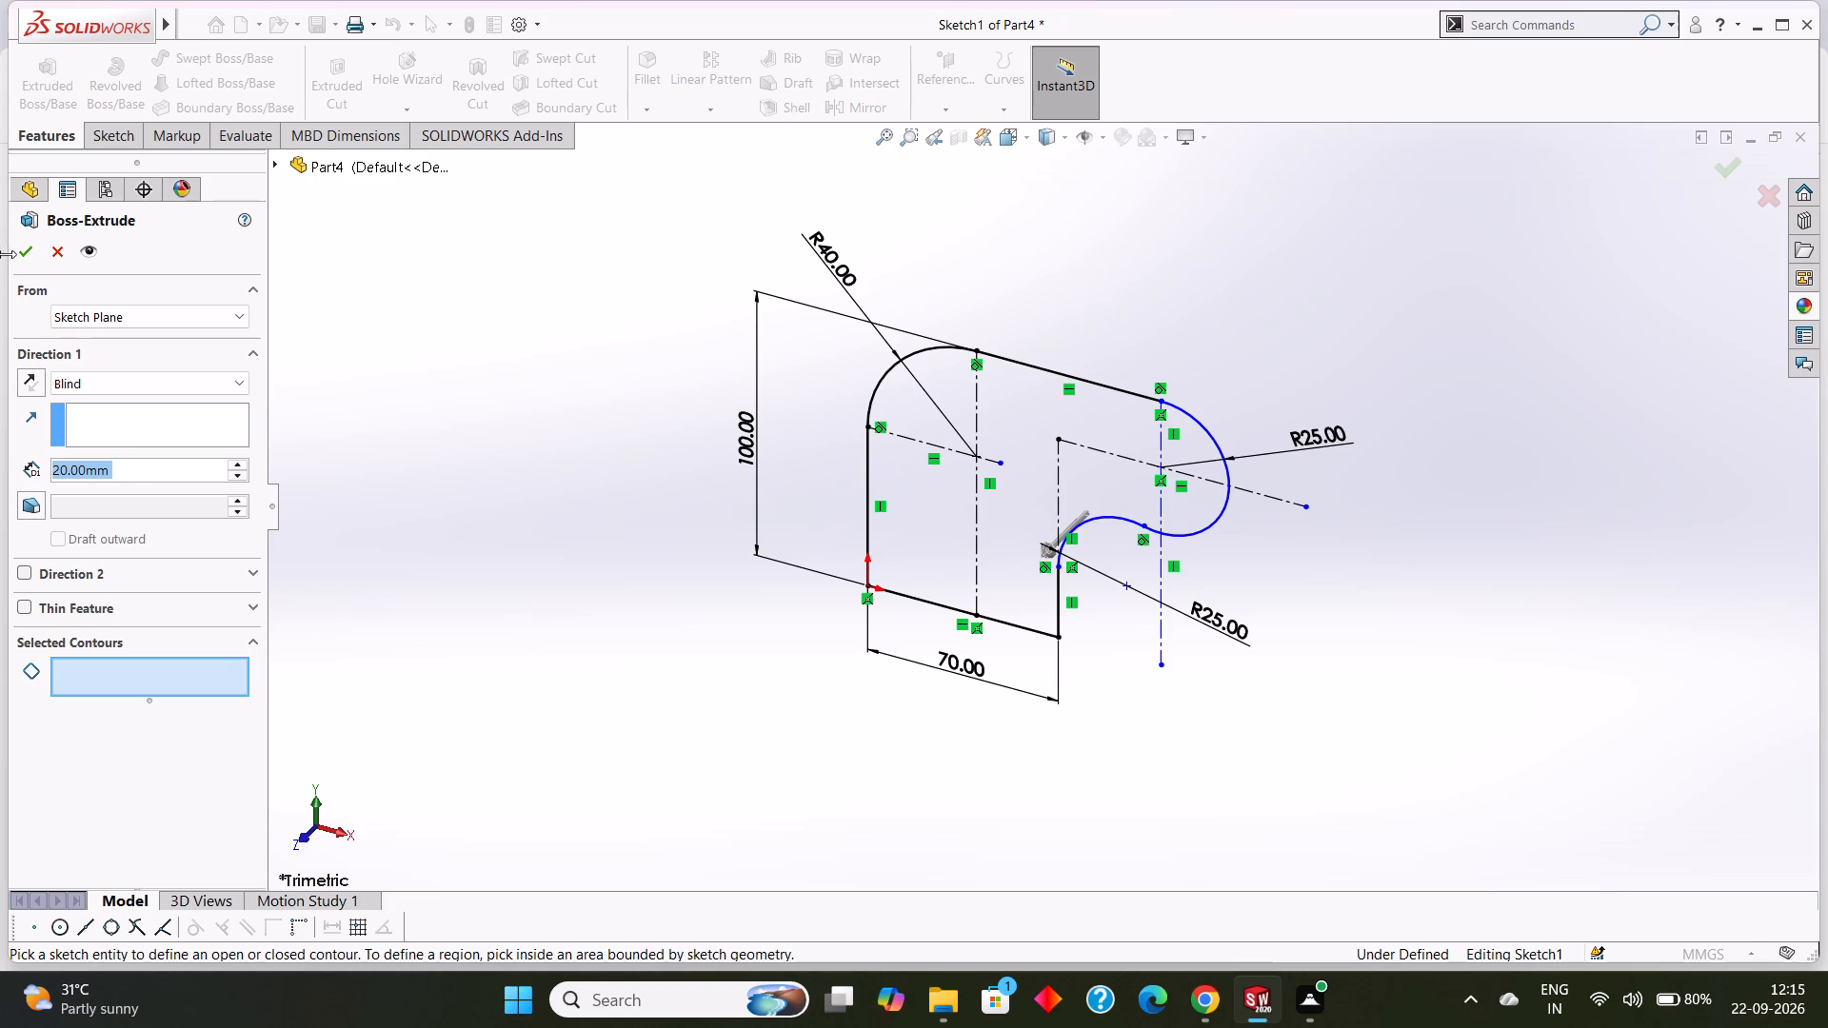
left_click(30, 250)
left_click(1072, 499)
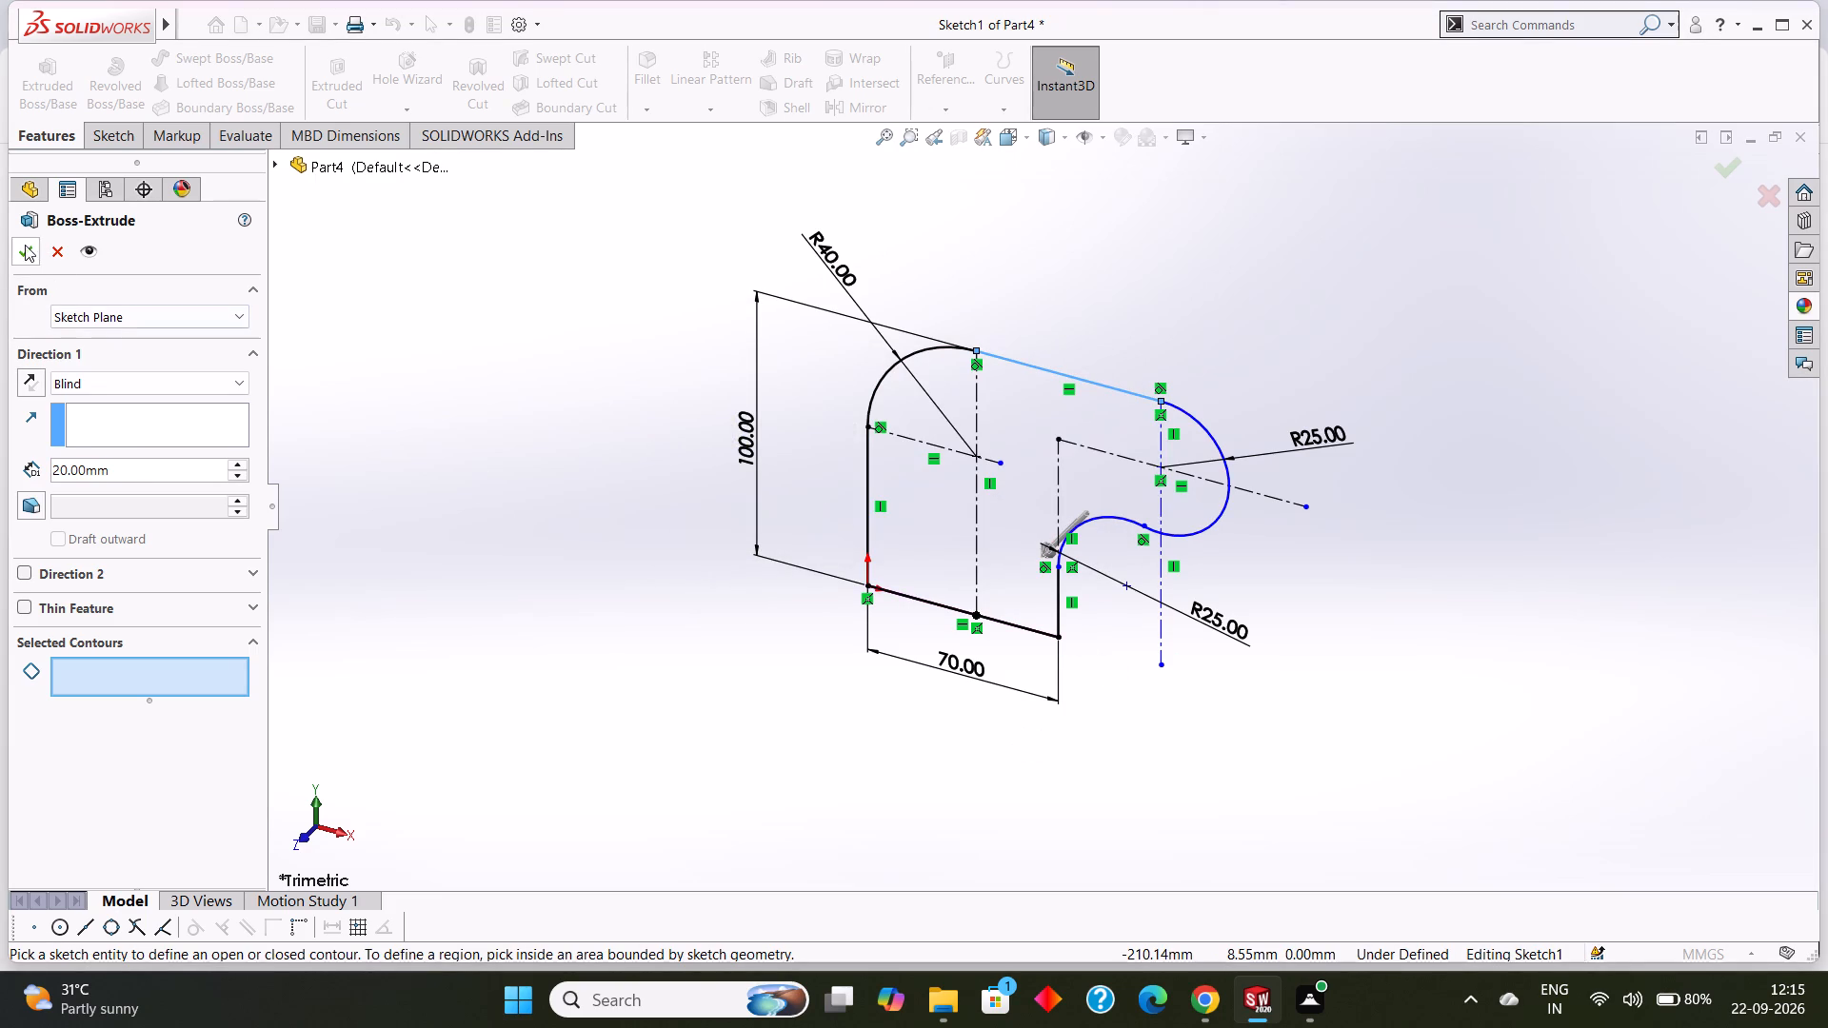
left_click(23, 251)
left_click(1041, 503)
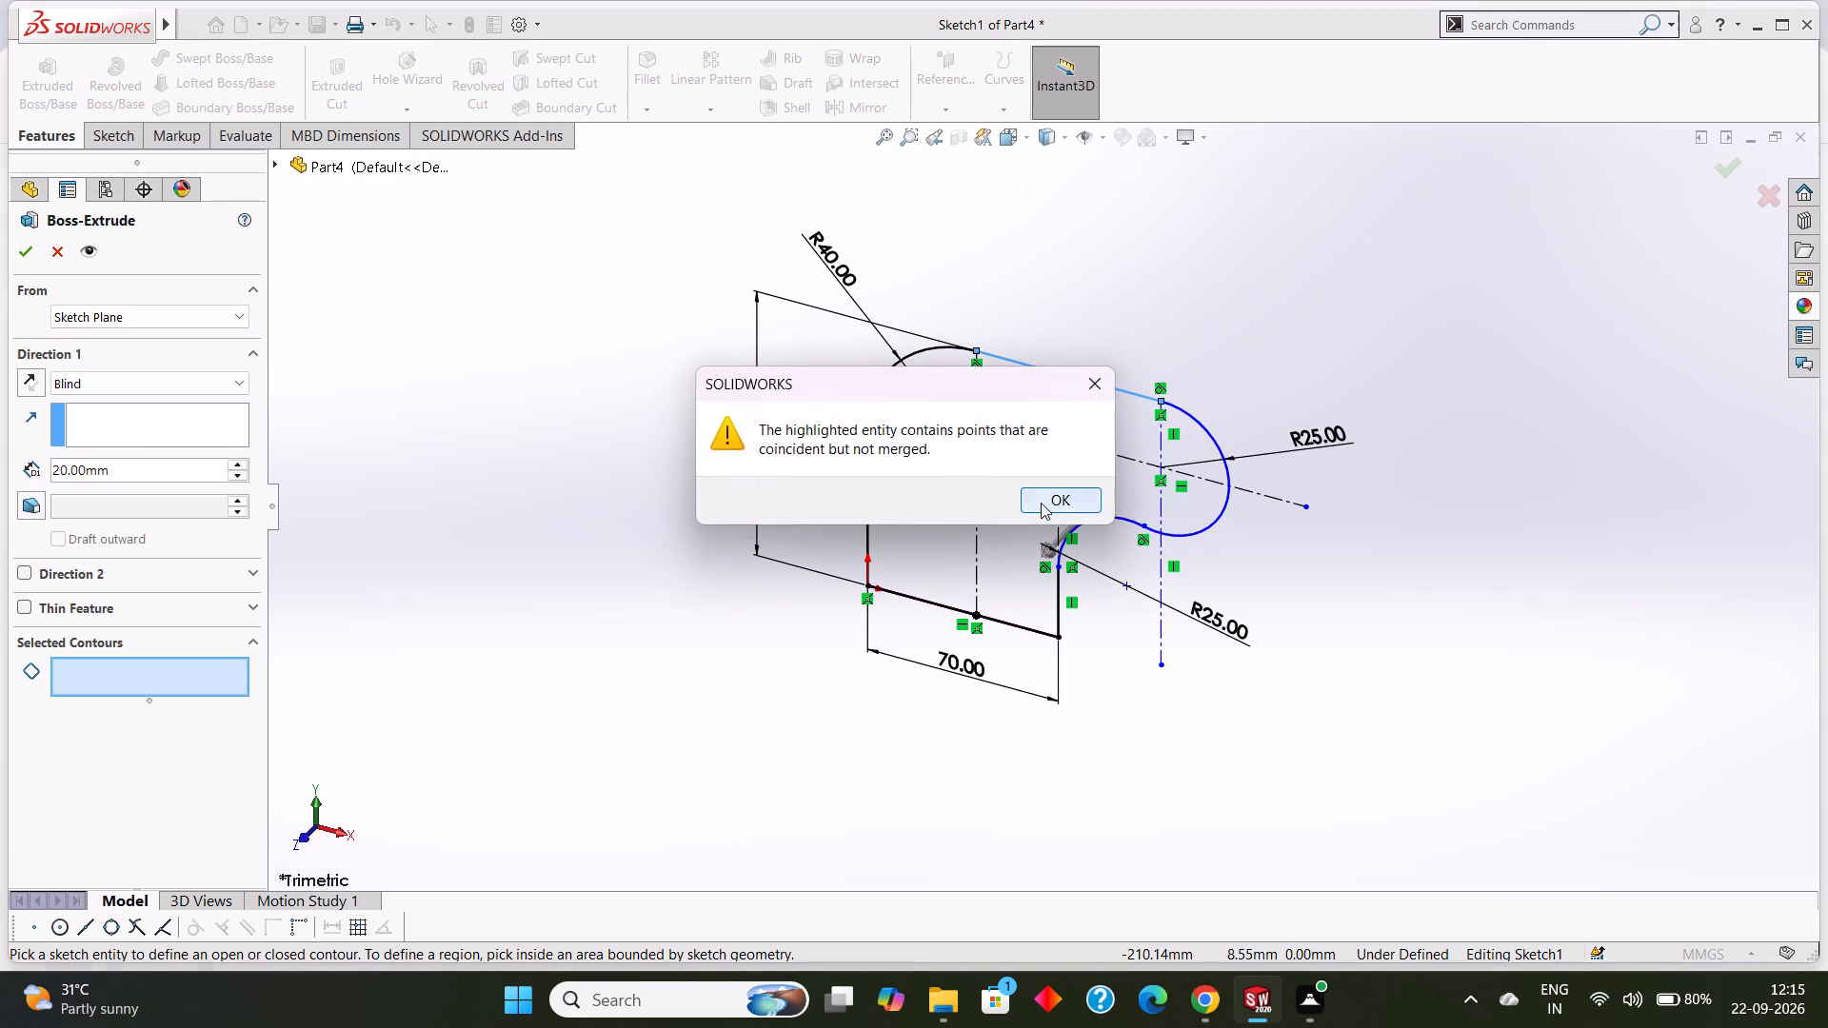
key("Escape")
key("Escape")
Delete the horizontal and vertical construction lines that pass through the centre of the R40 corner arc.
middle_click_drag(1262, 719, 1324, 655)
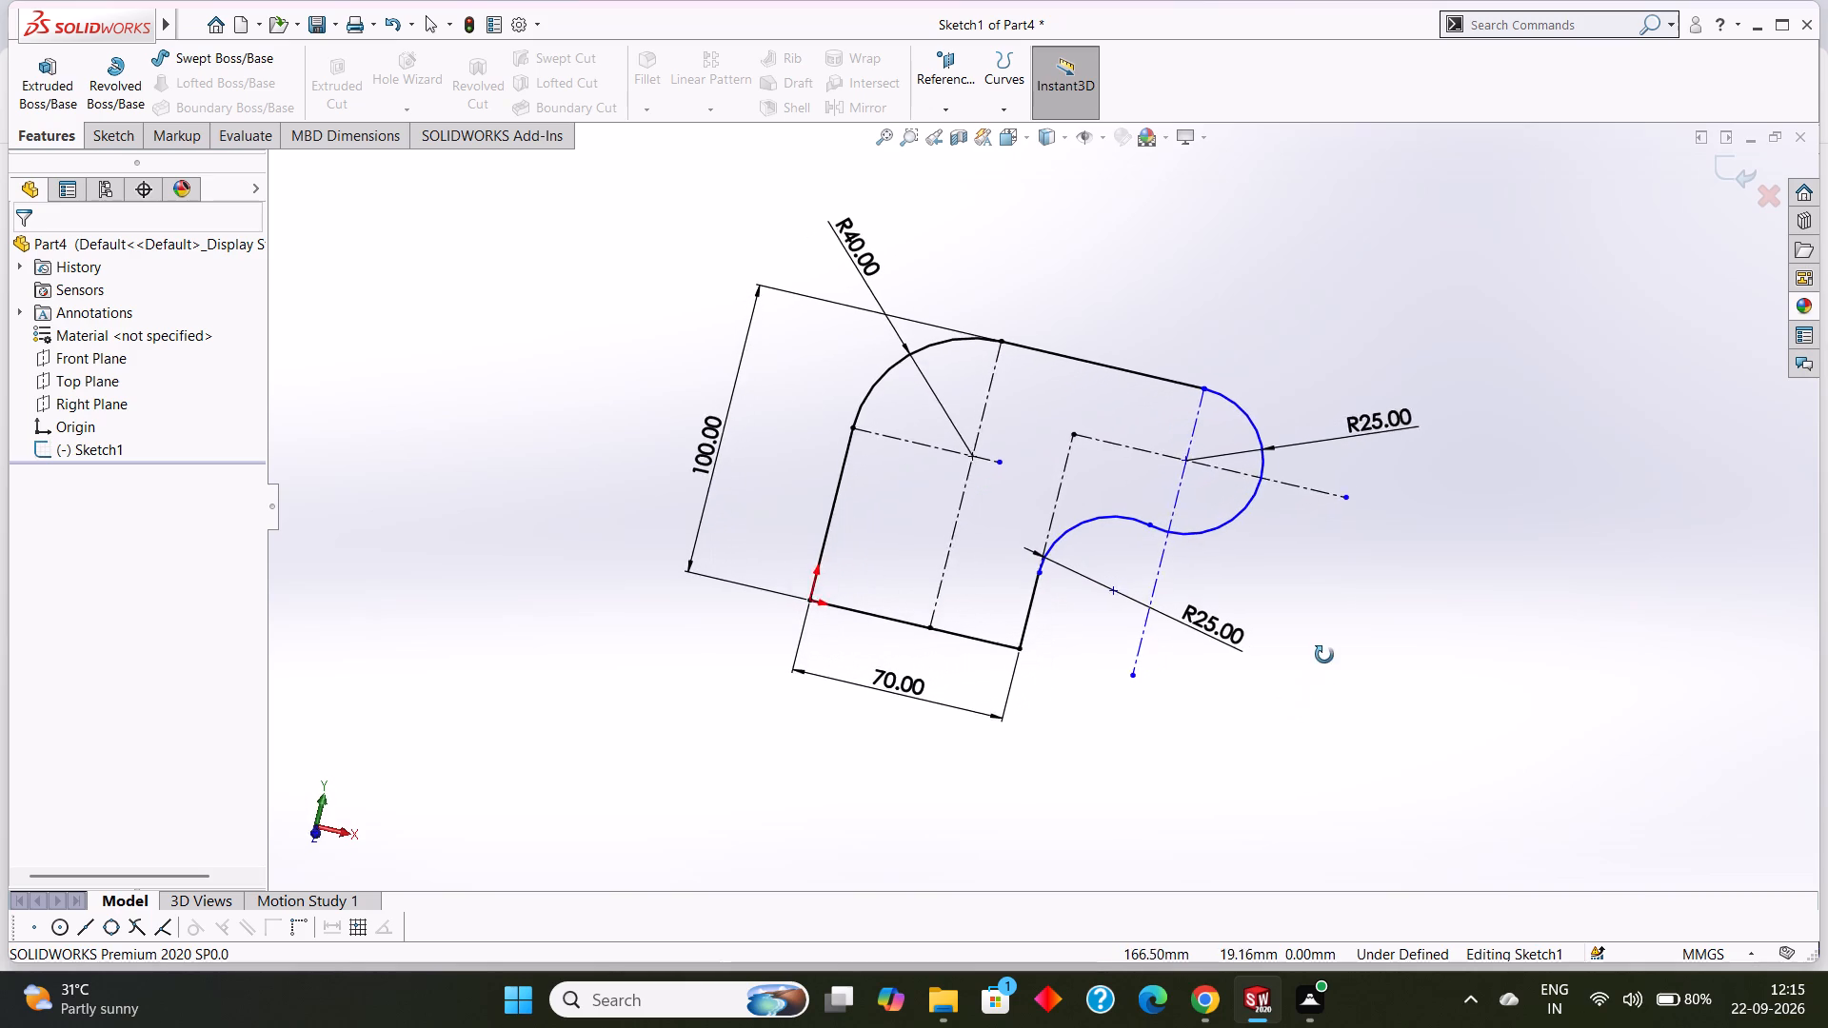
middle_click_drag(1324, 655, 1307, 571)
scroll(1036, 567, "down", 5)
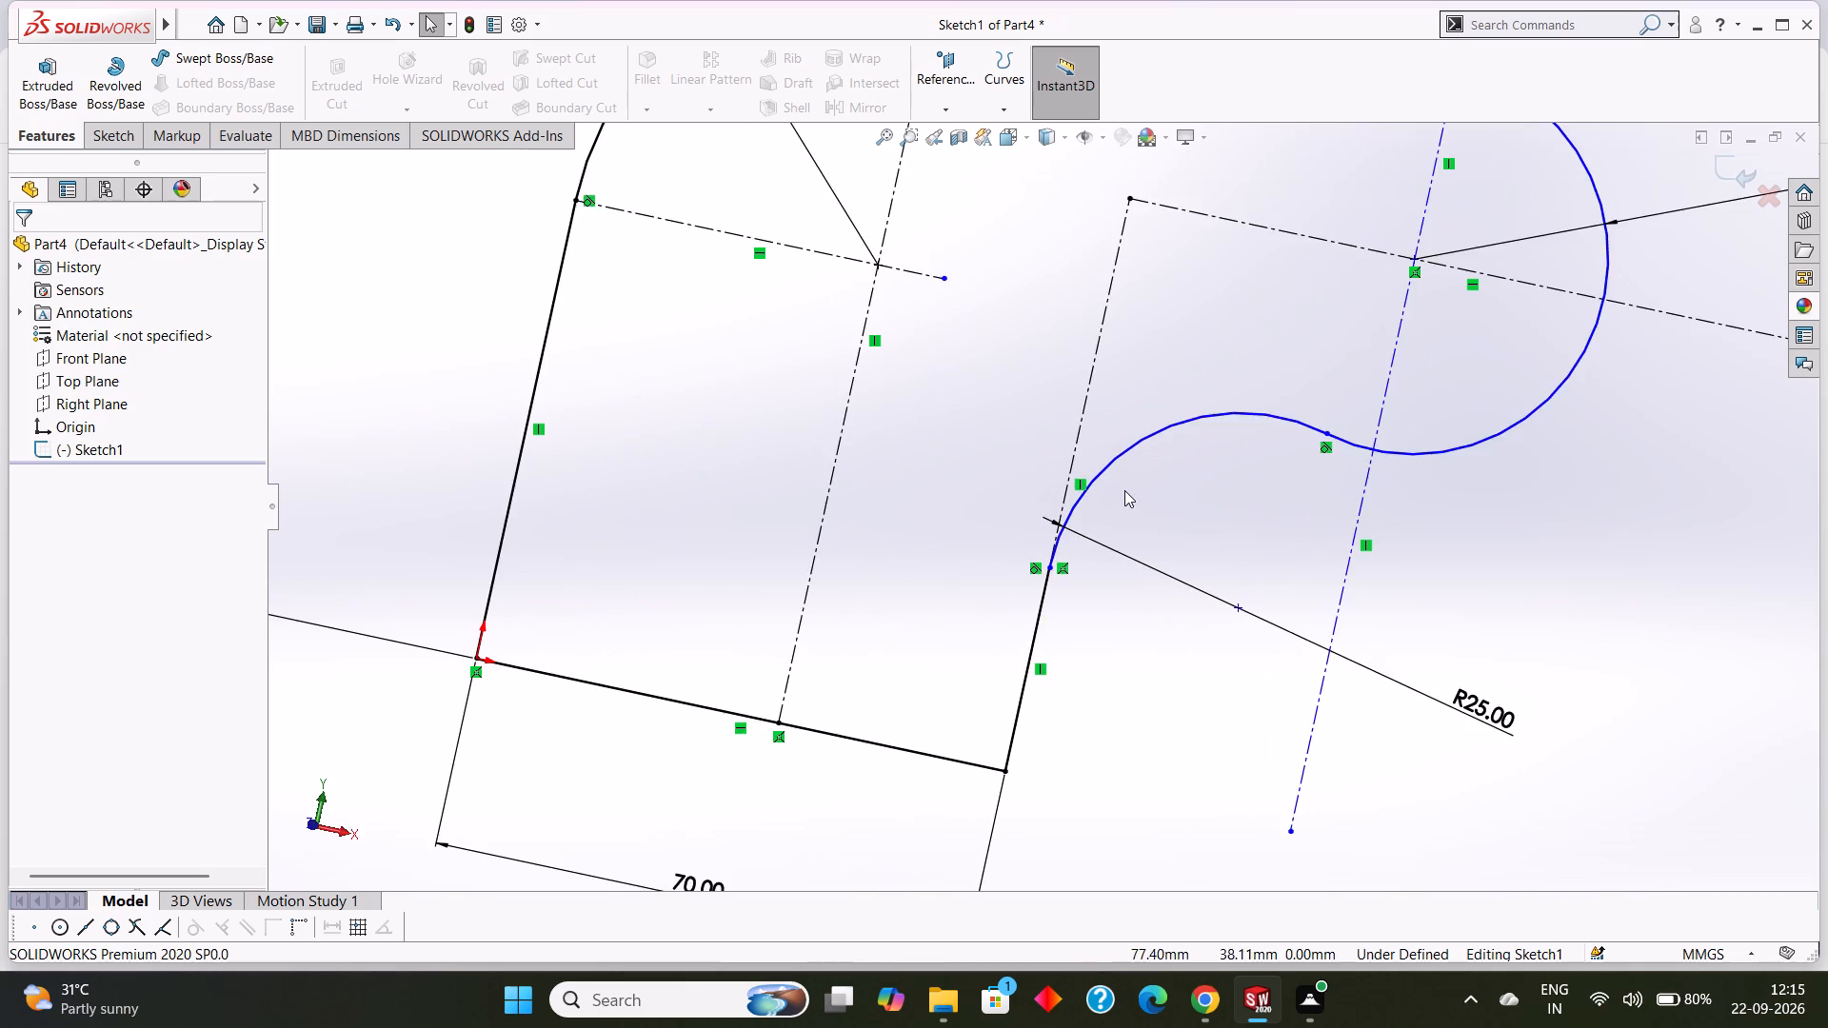
scroll(1124, 490, "down", 4)
scroll(950, 627, "down", 4)
scroll(956, 638, "up", 4)
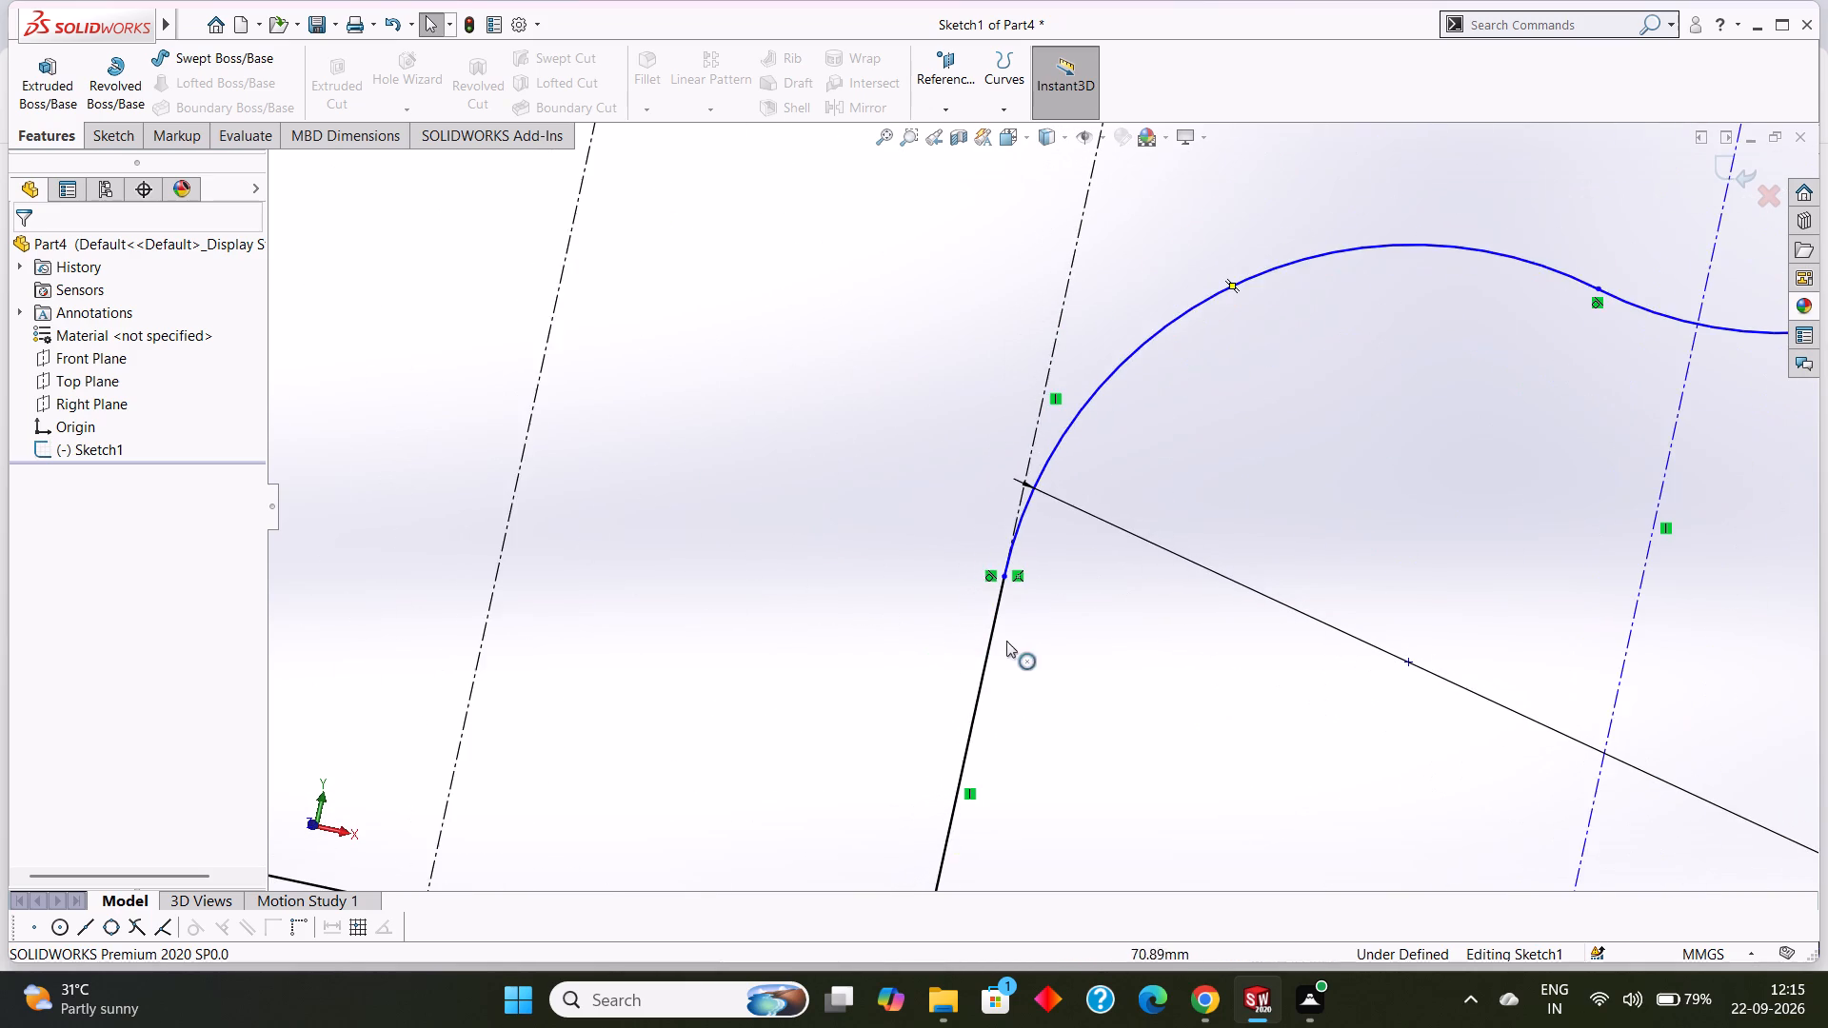
scroll(1035, 586, "up", 8)
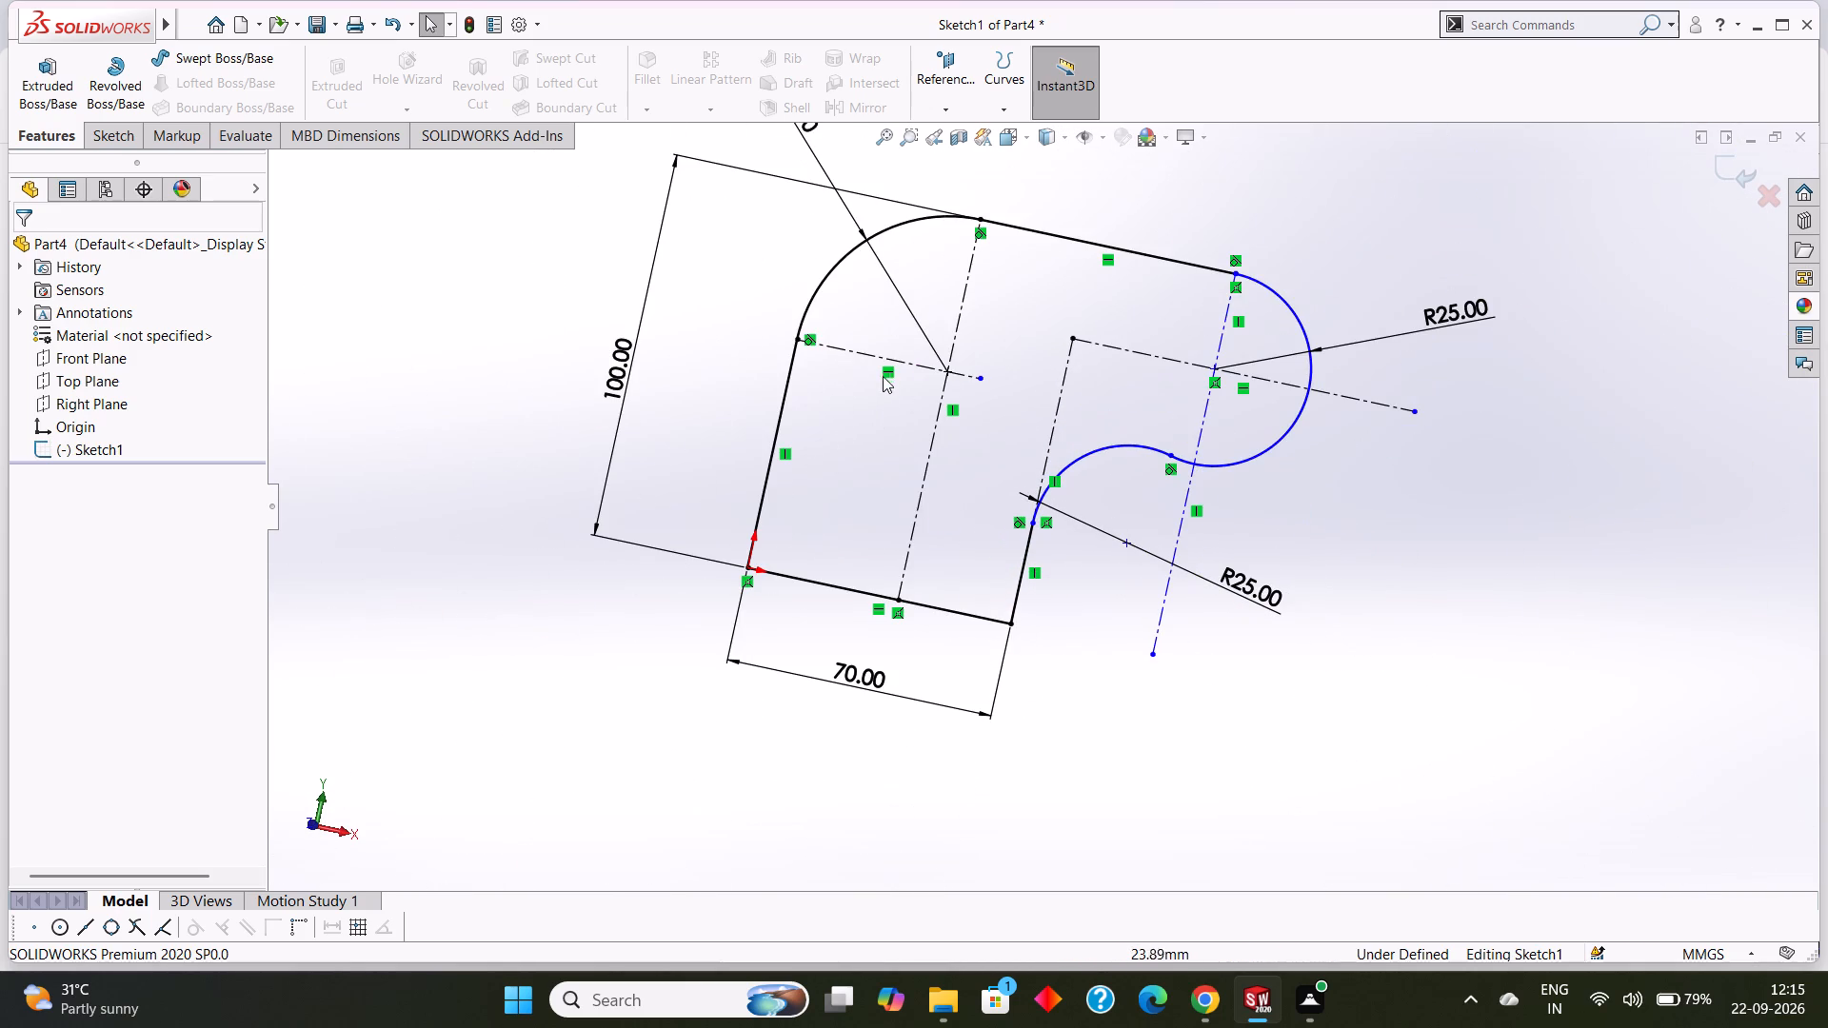
right_click(885, 360)
left_click(953, 640)
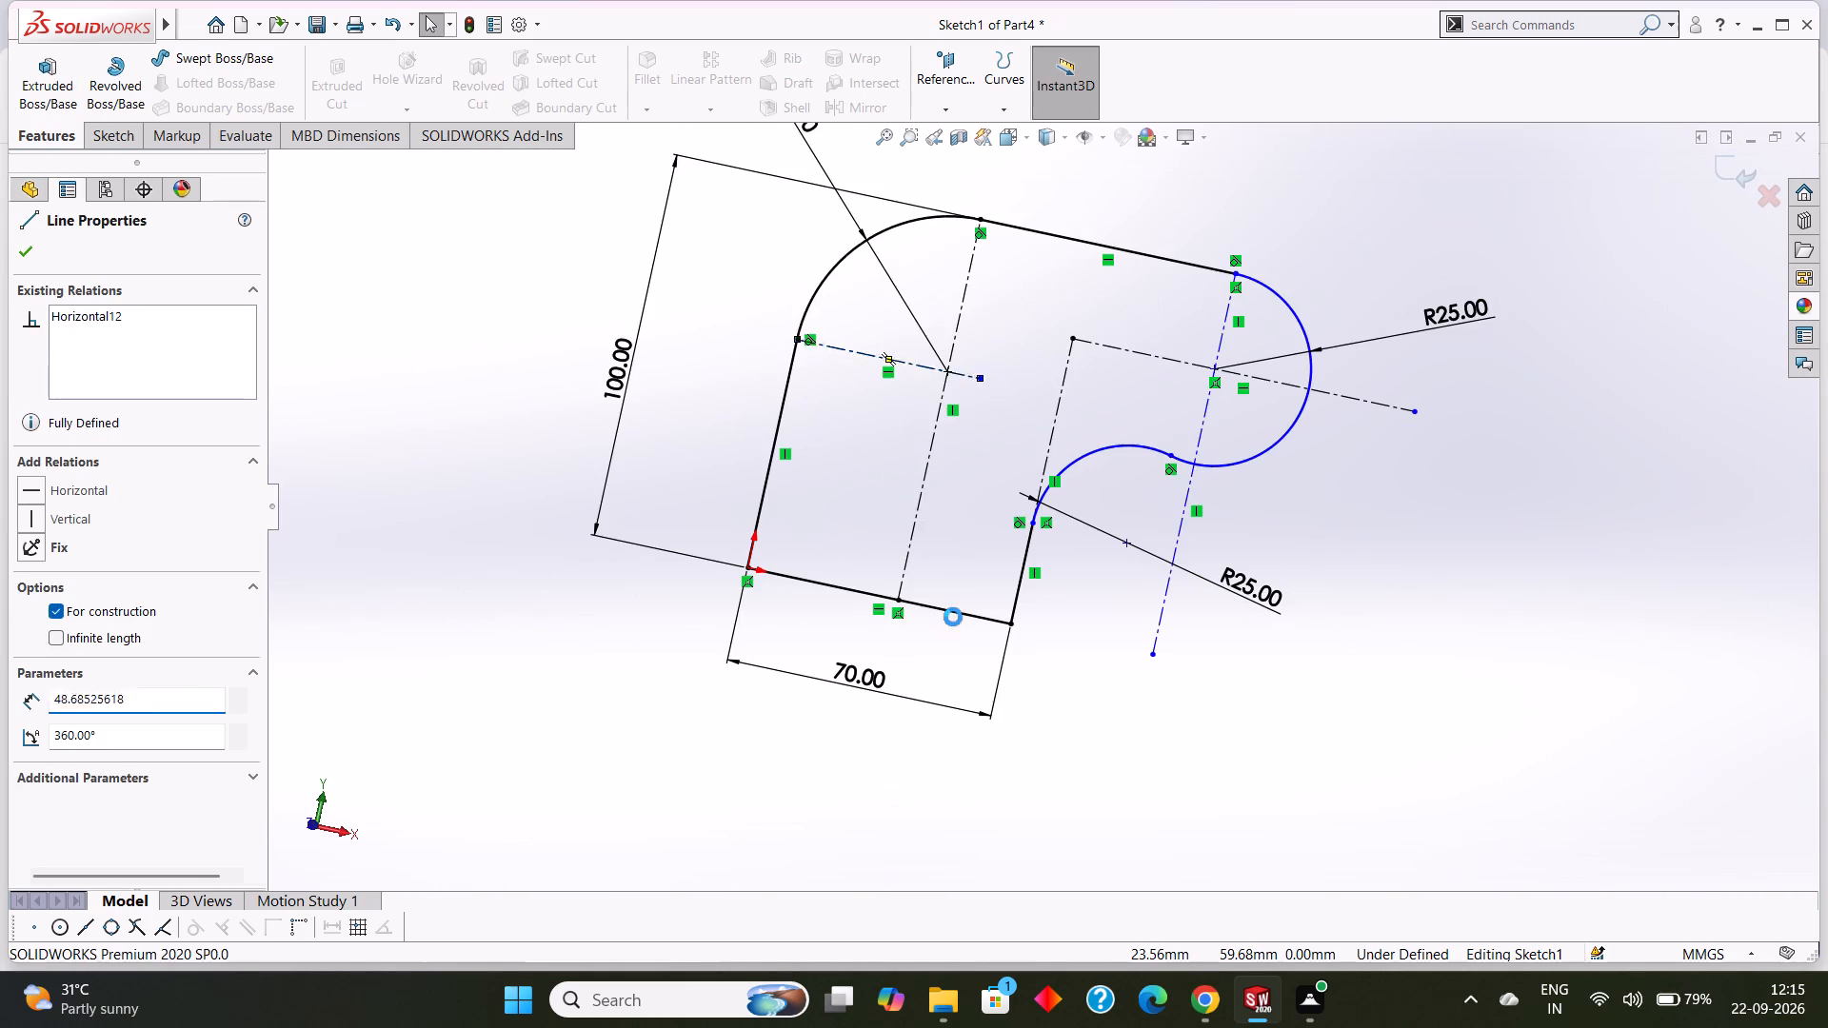
right_click(962, 304)
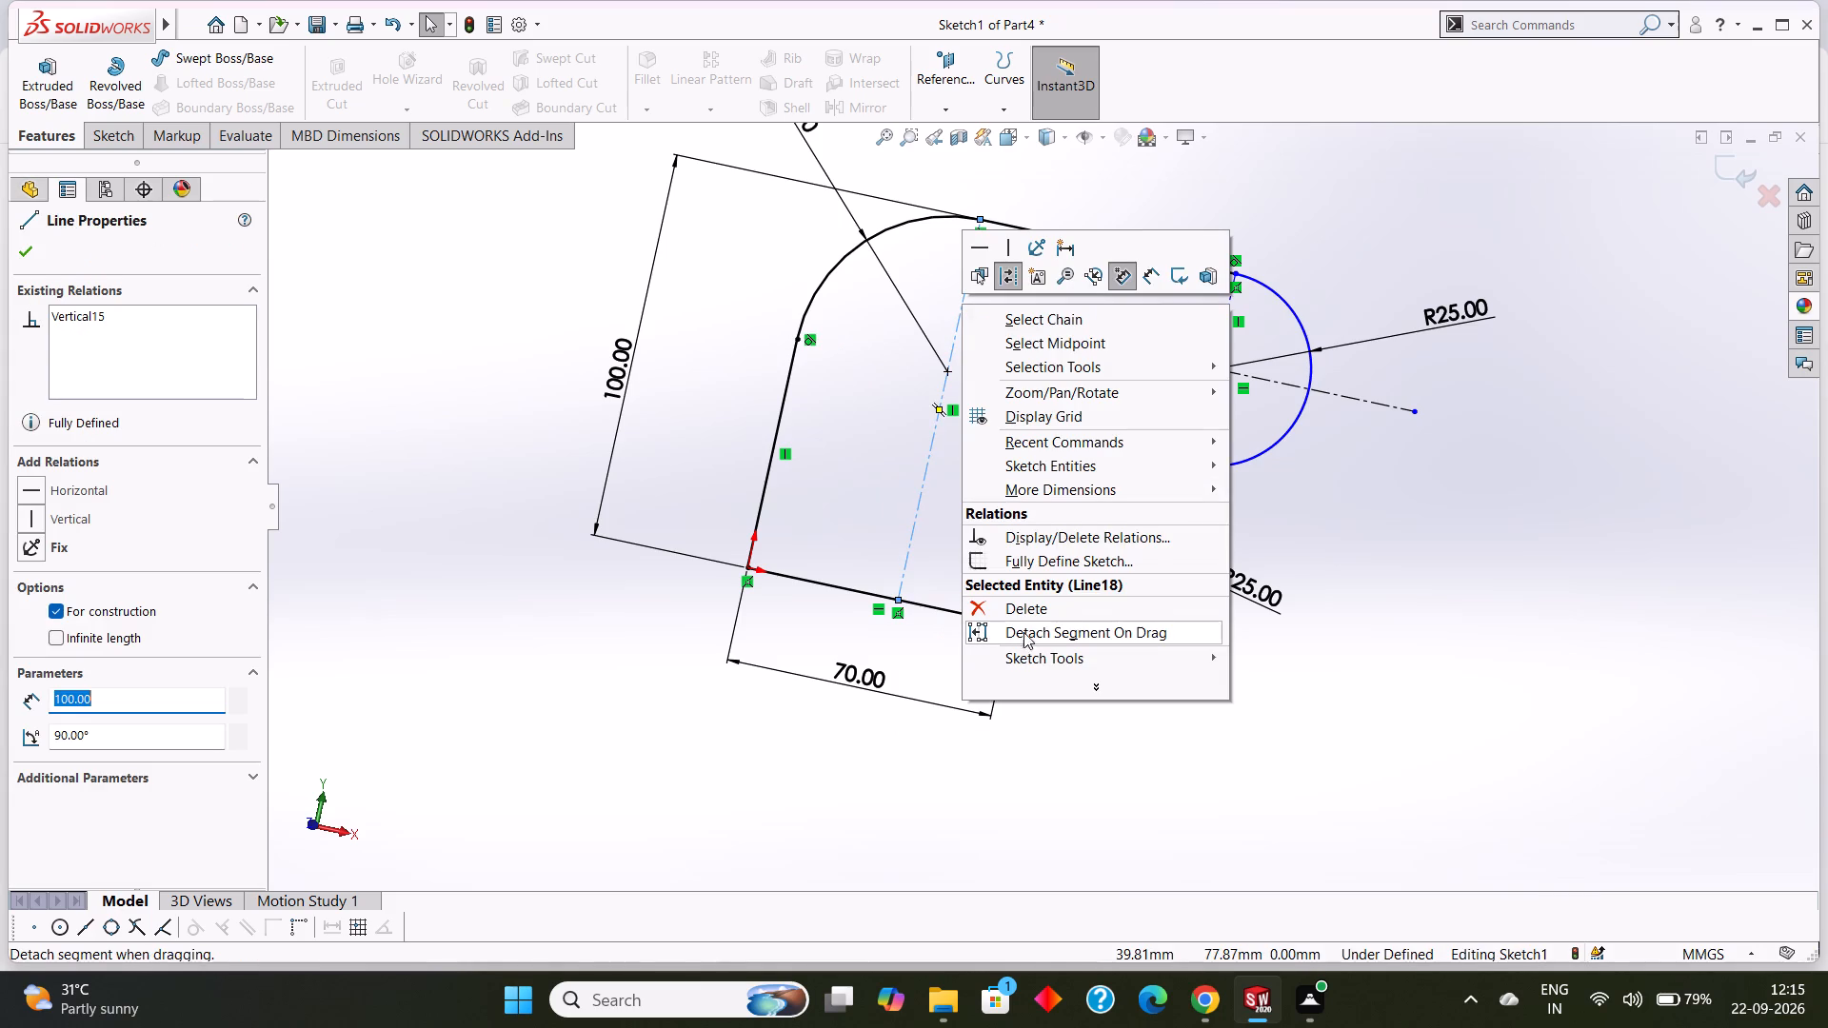
left_click(1033, 606)
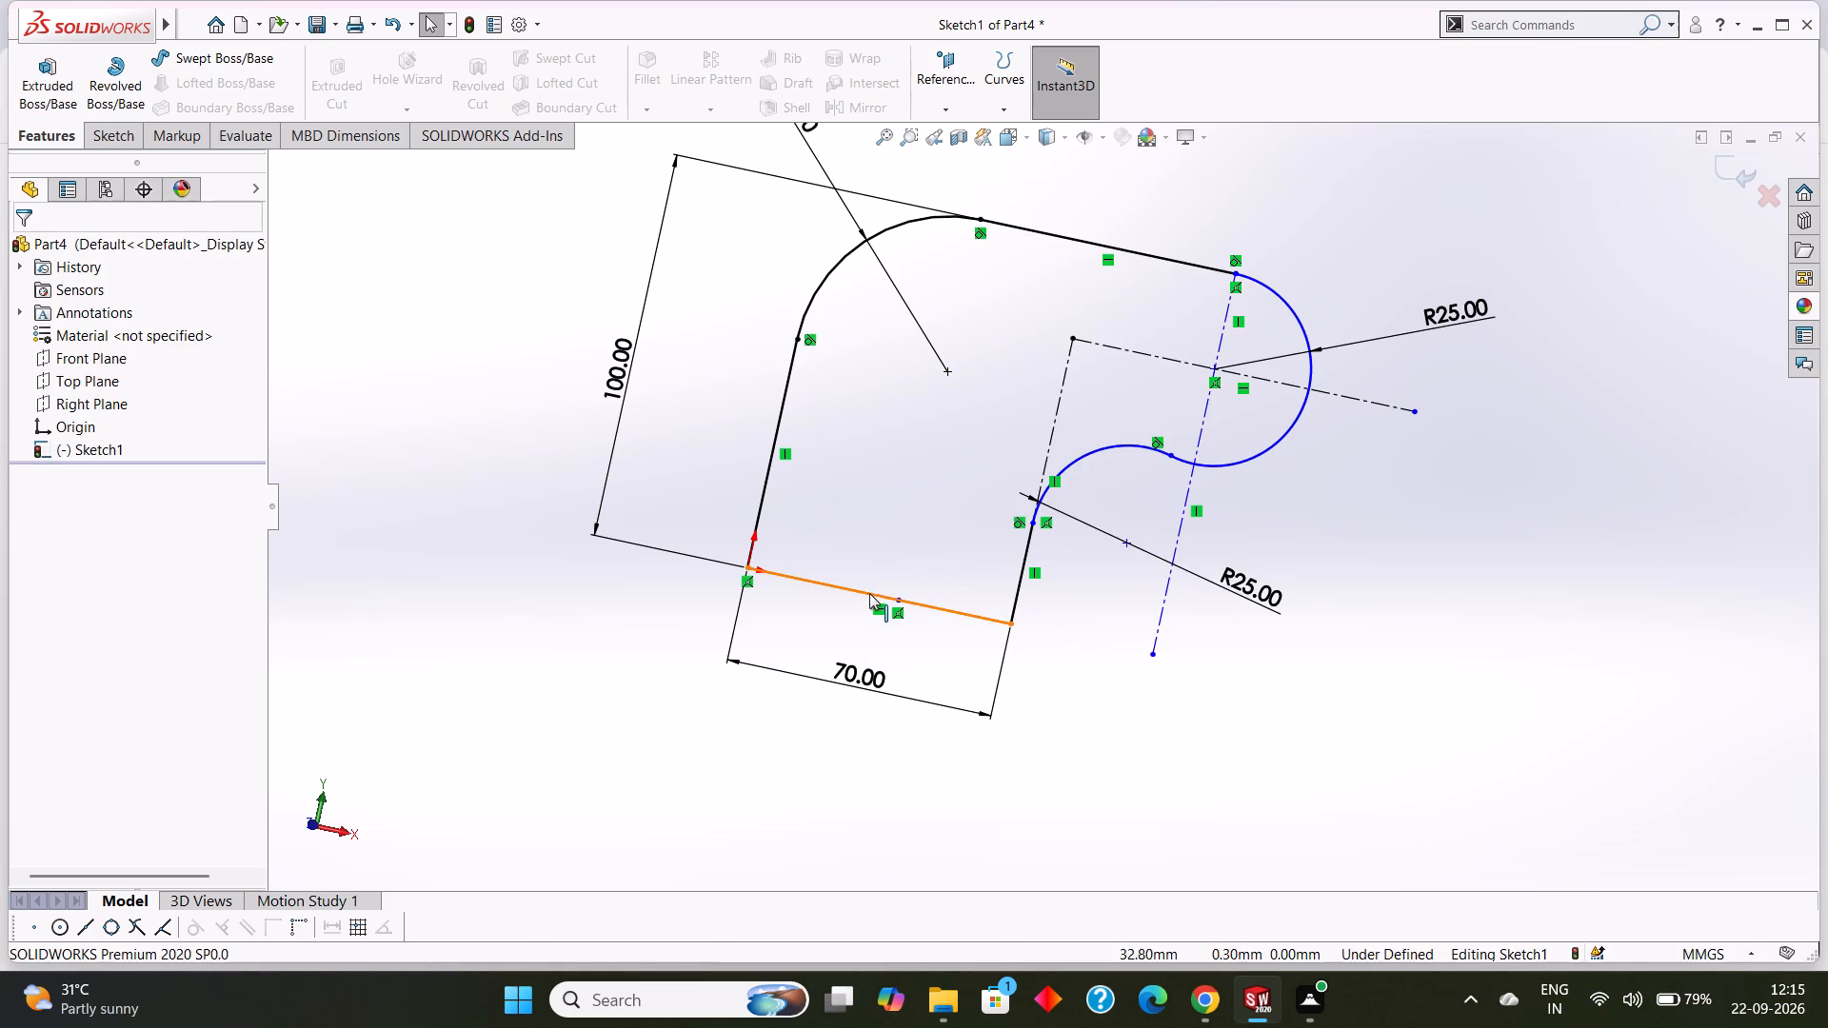
Delete the base line of the profile along with the construction line lying underneath it.
right_click(849, 590)
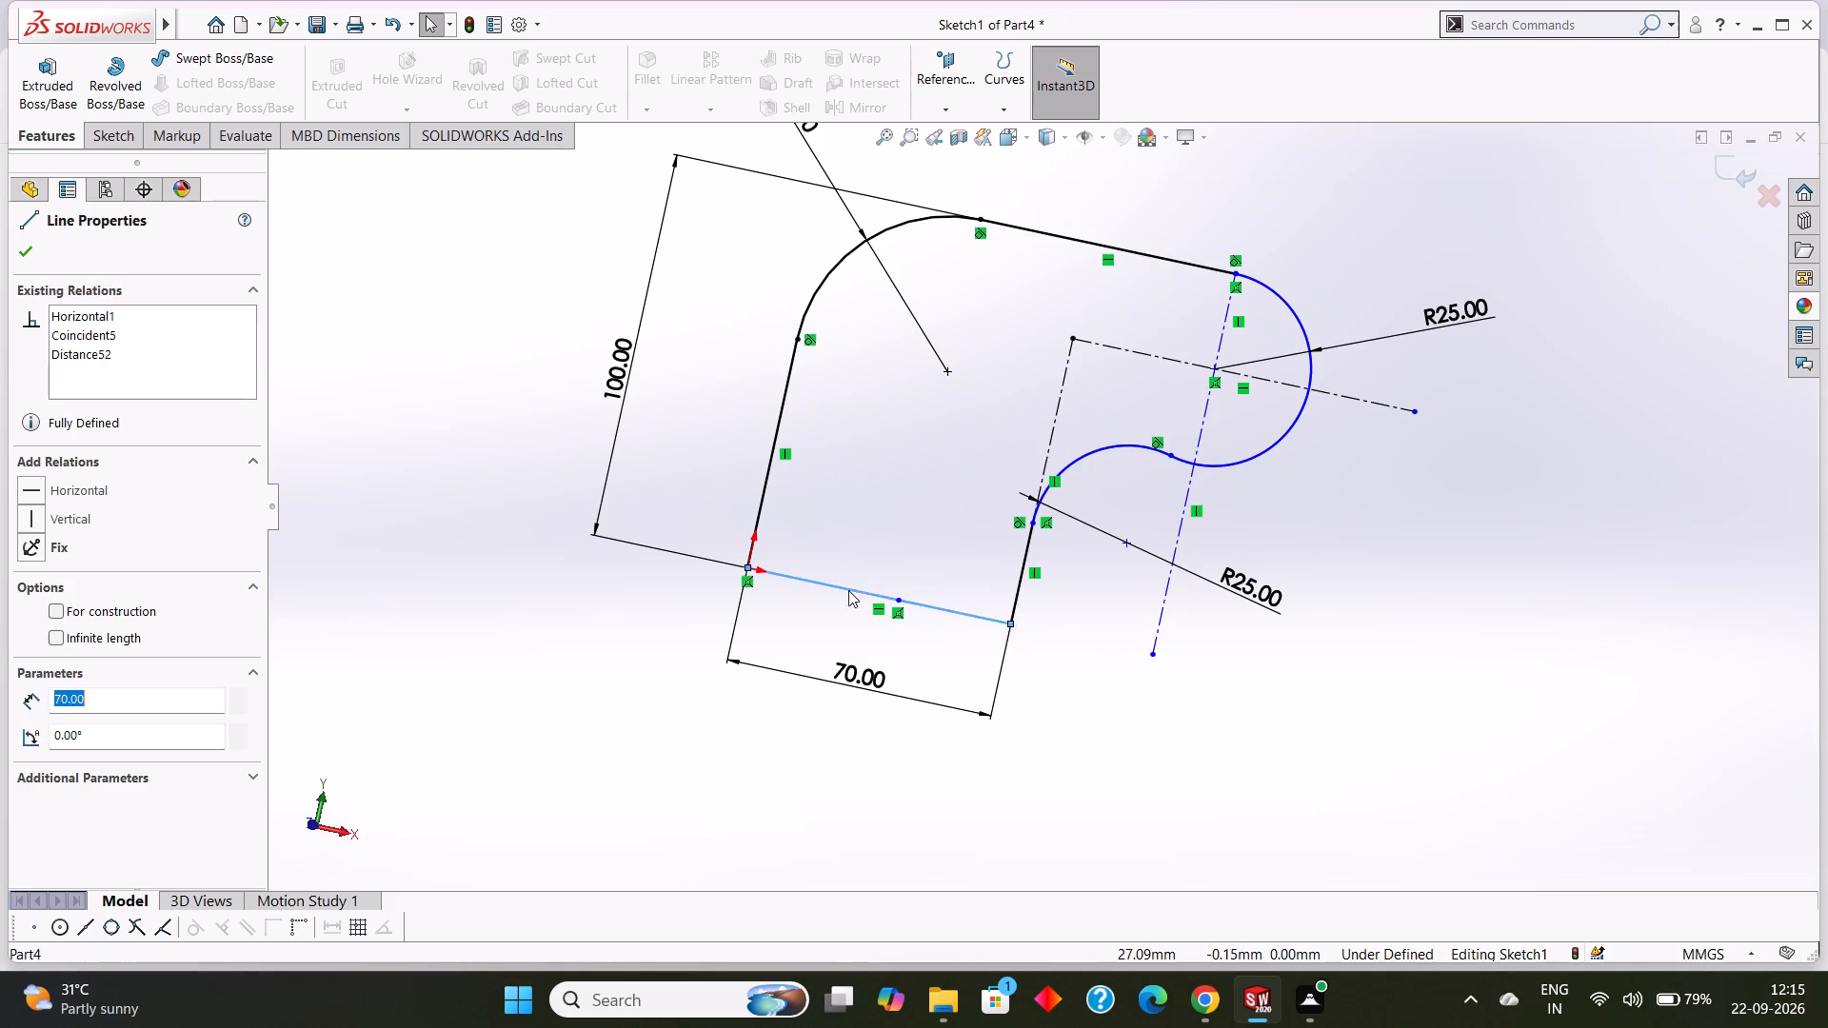
left_click(920, 898)
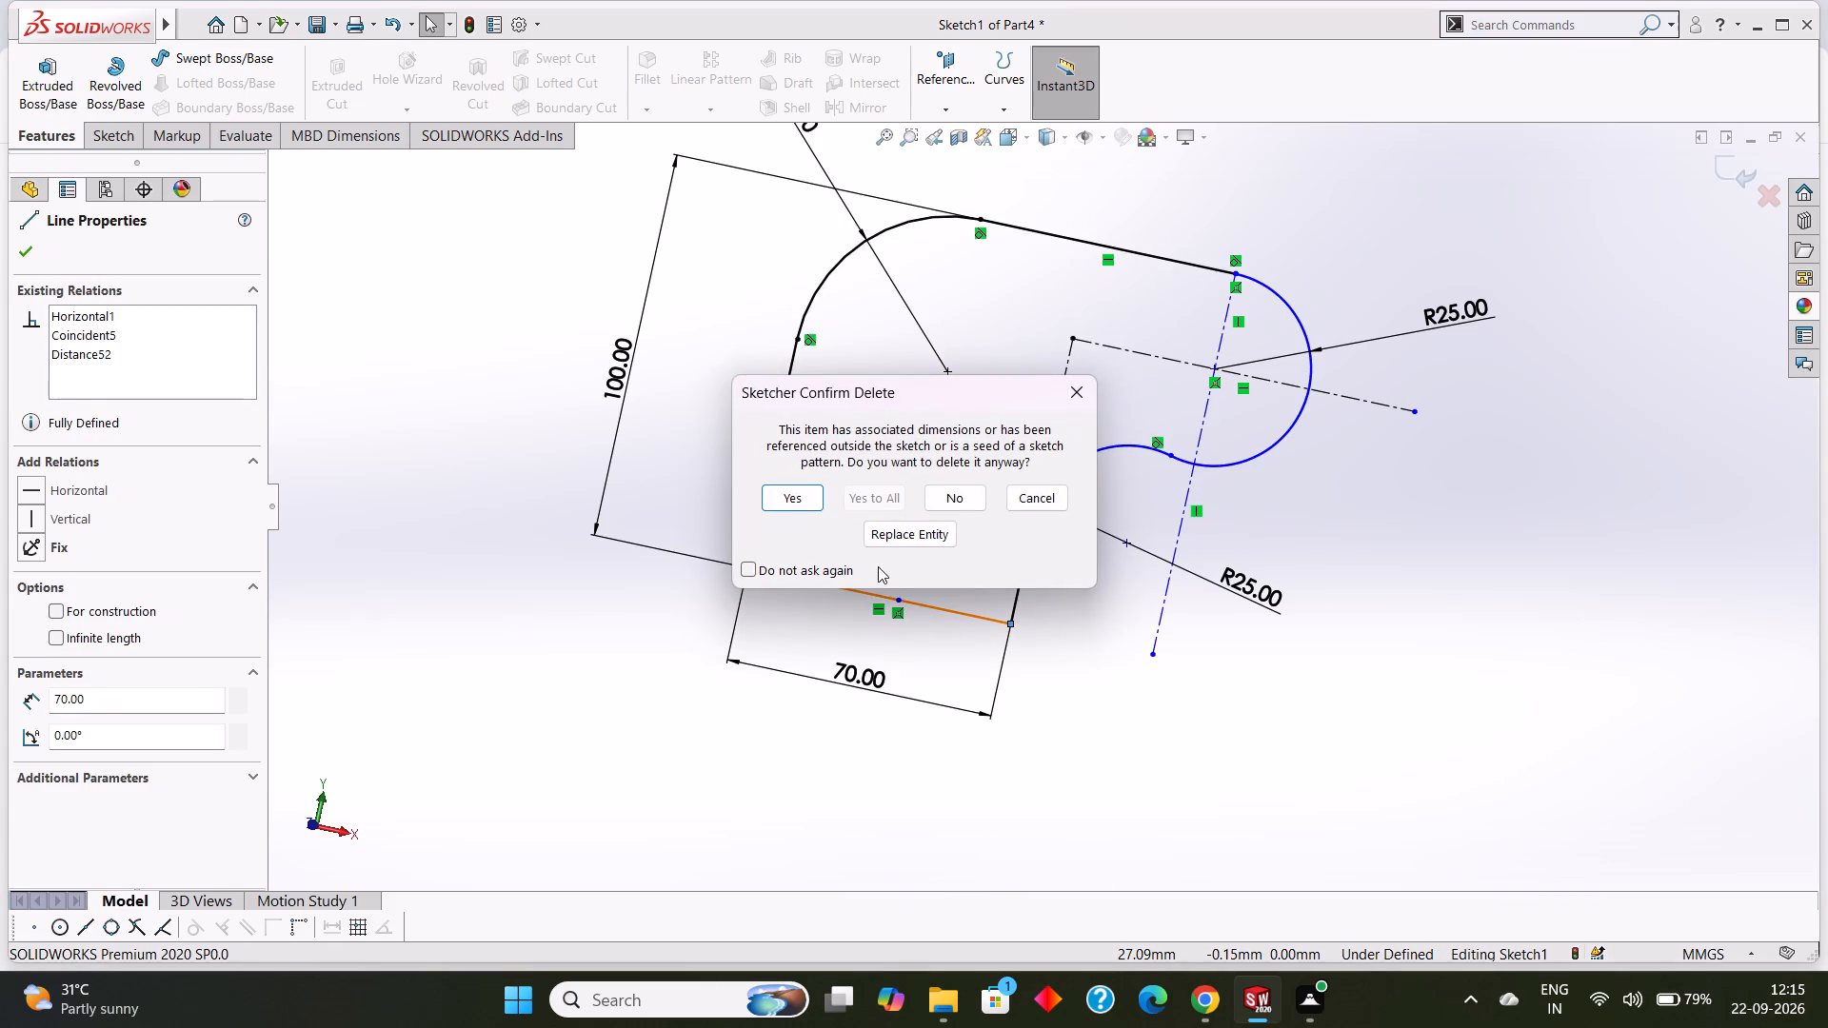
left_click(806, 504)
right_click(839, 583)
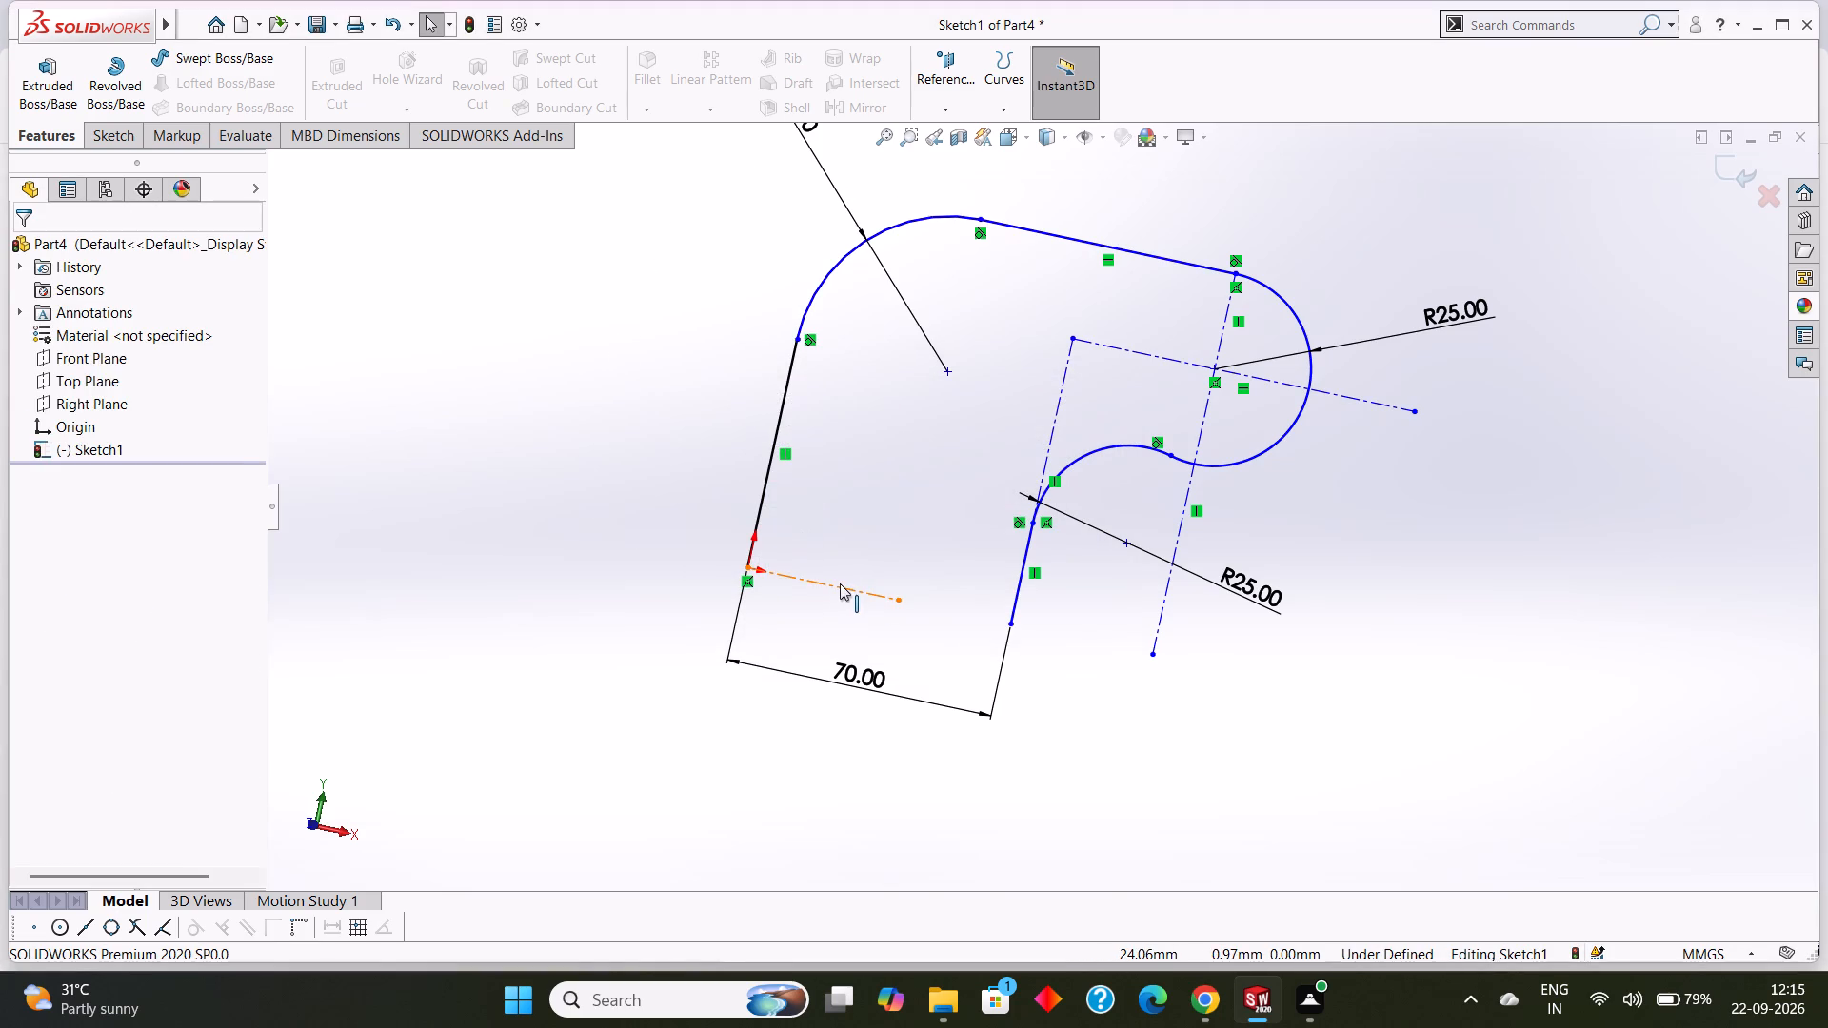
left_click(903, 857)
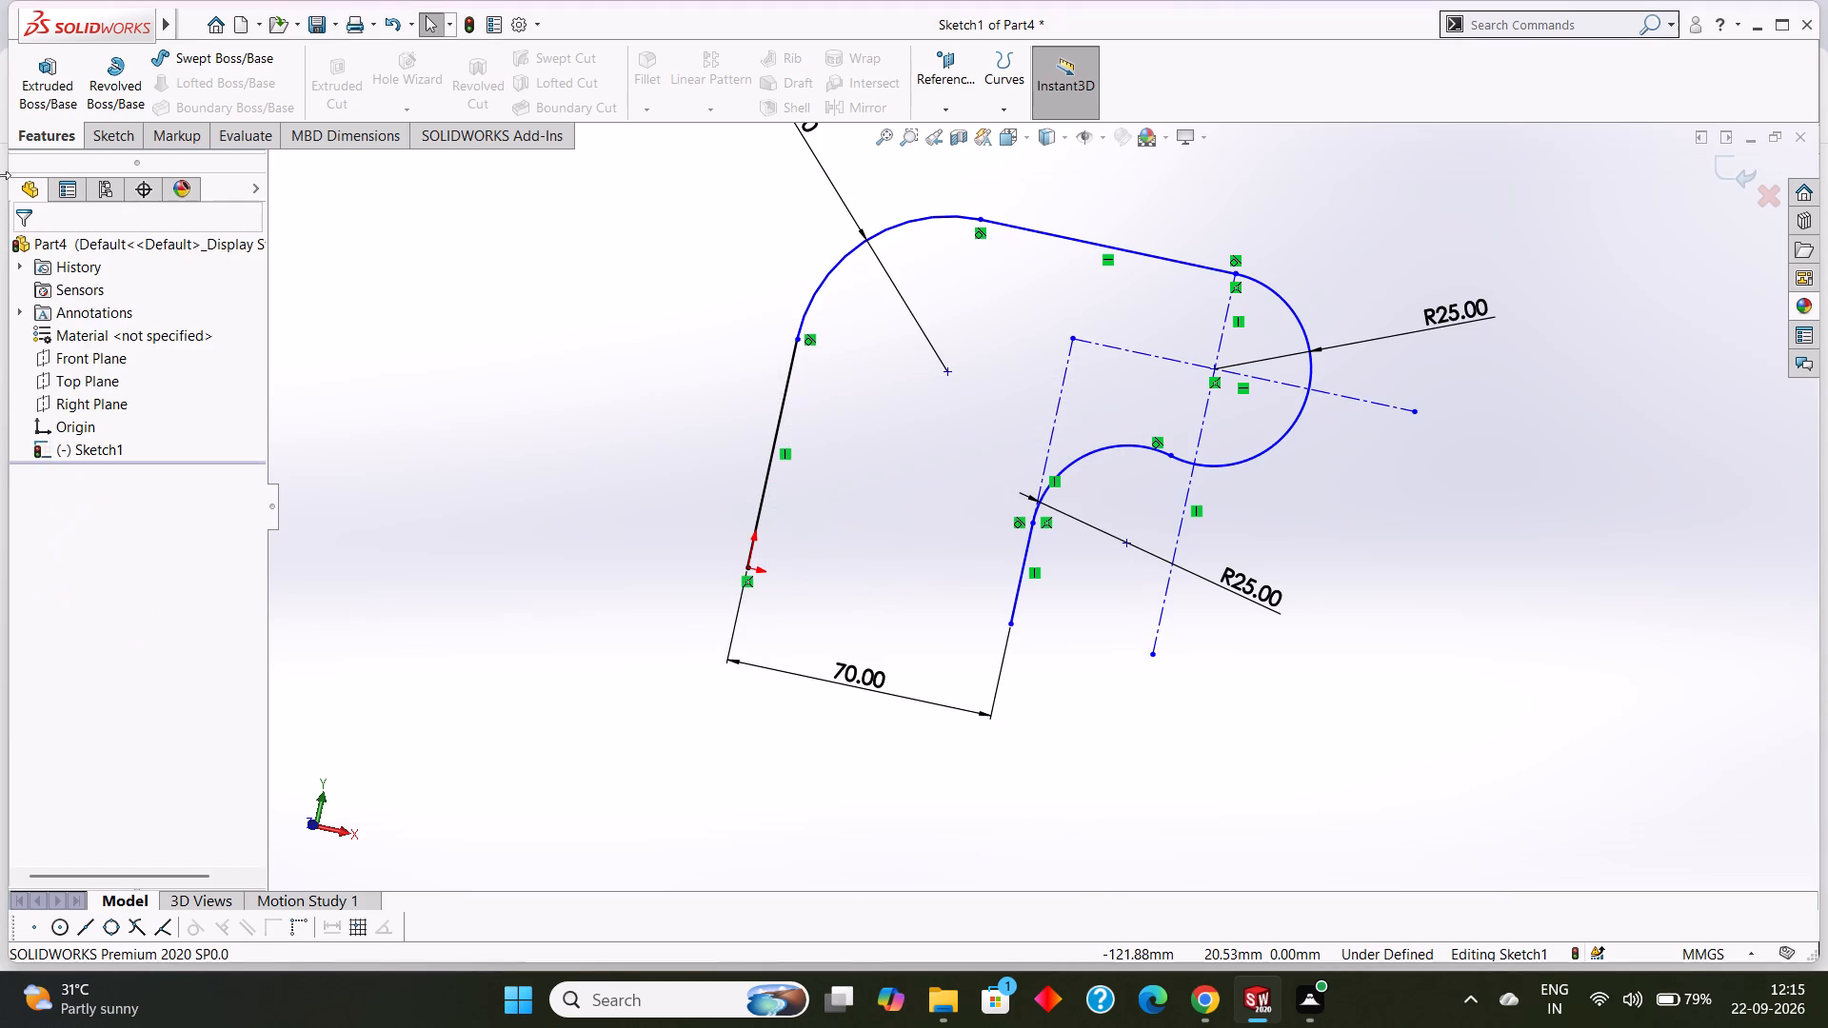
Redraw the base as one horizontal line from the origin to the lower end of the short vertical line.
left_click(118, 136)
left_click(181, 58)
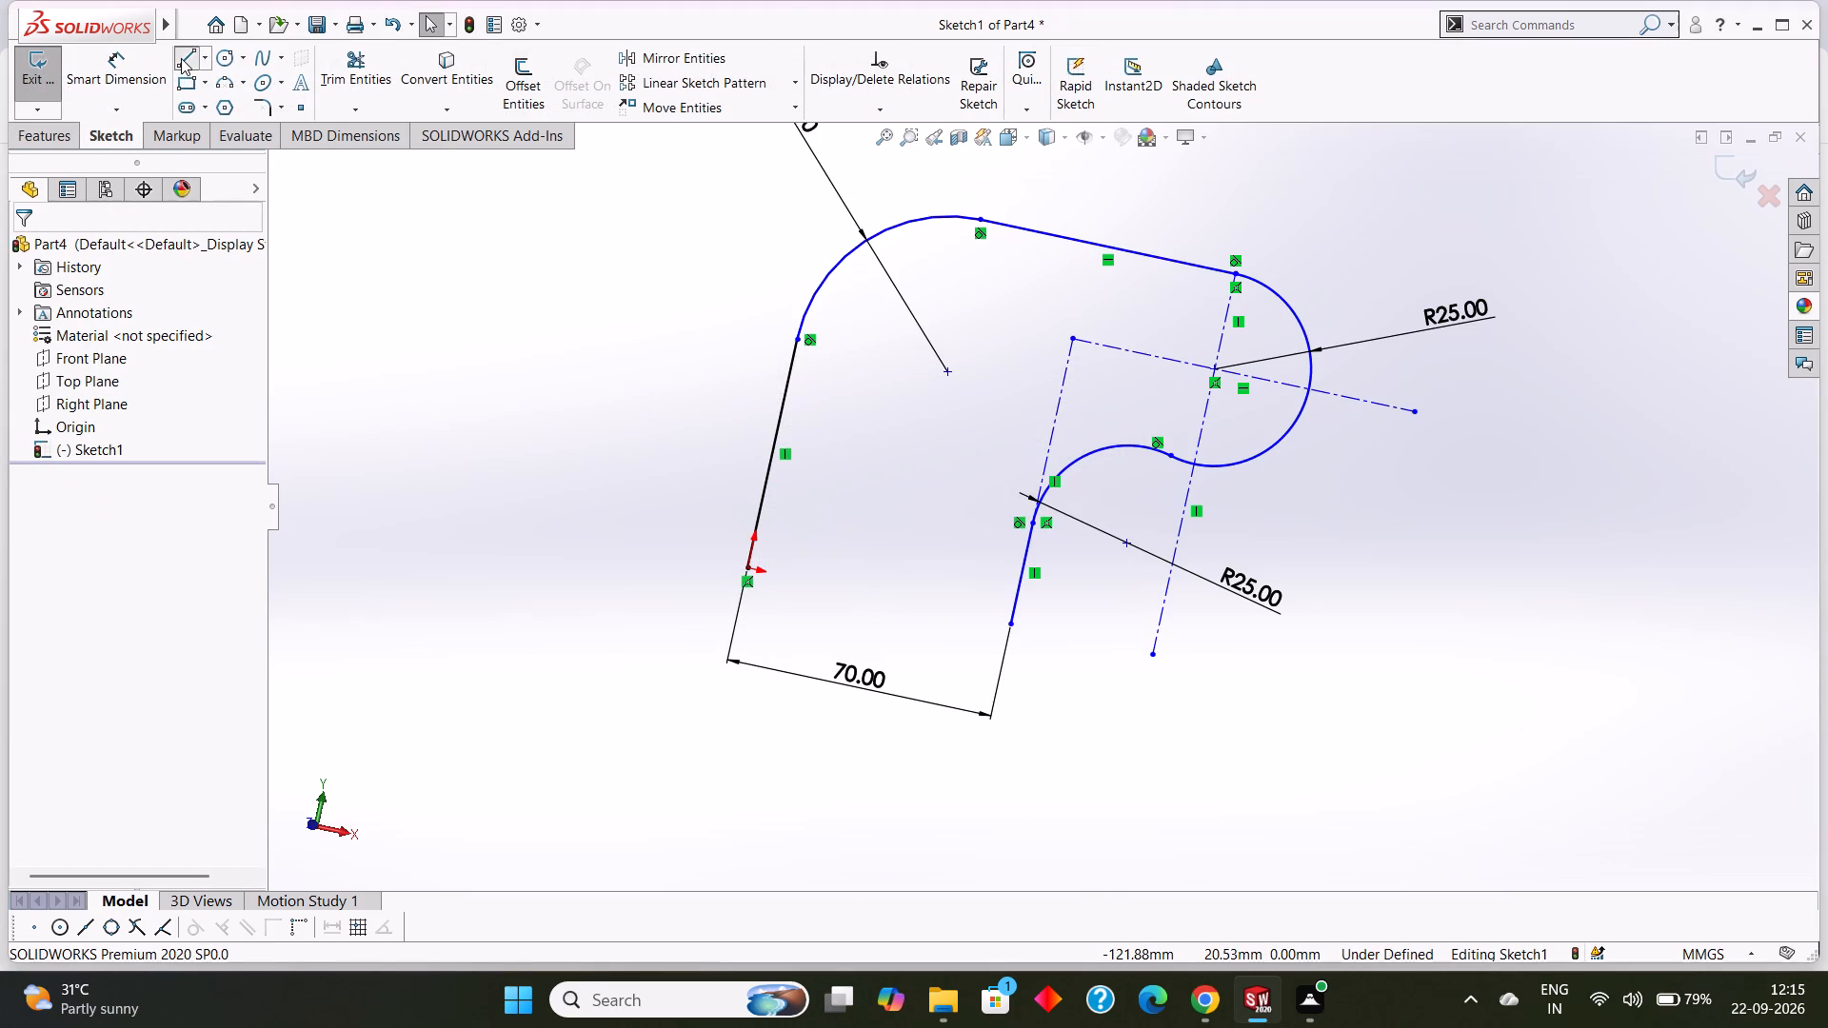
left_click(749, 568)
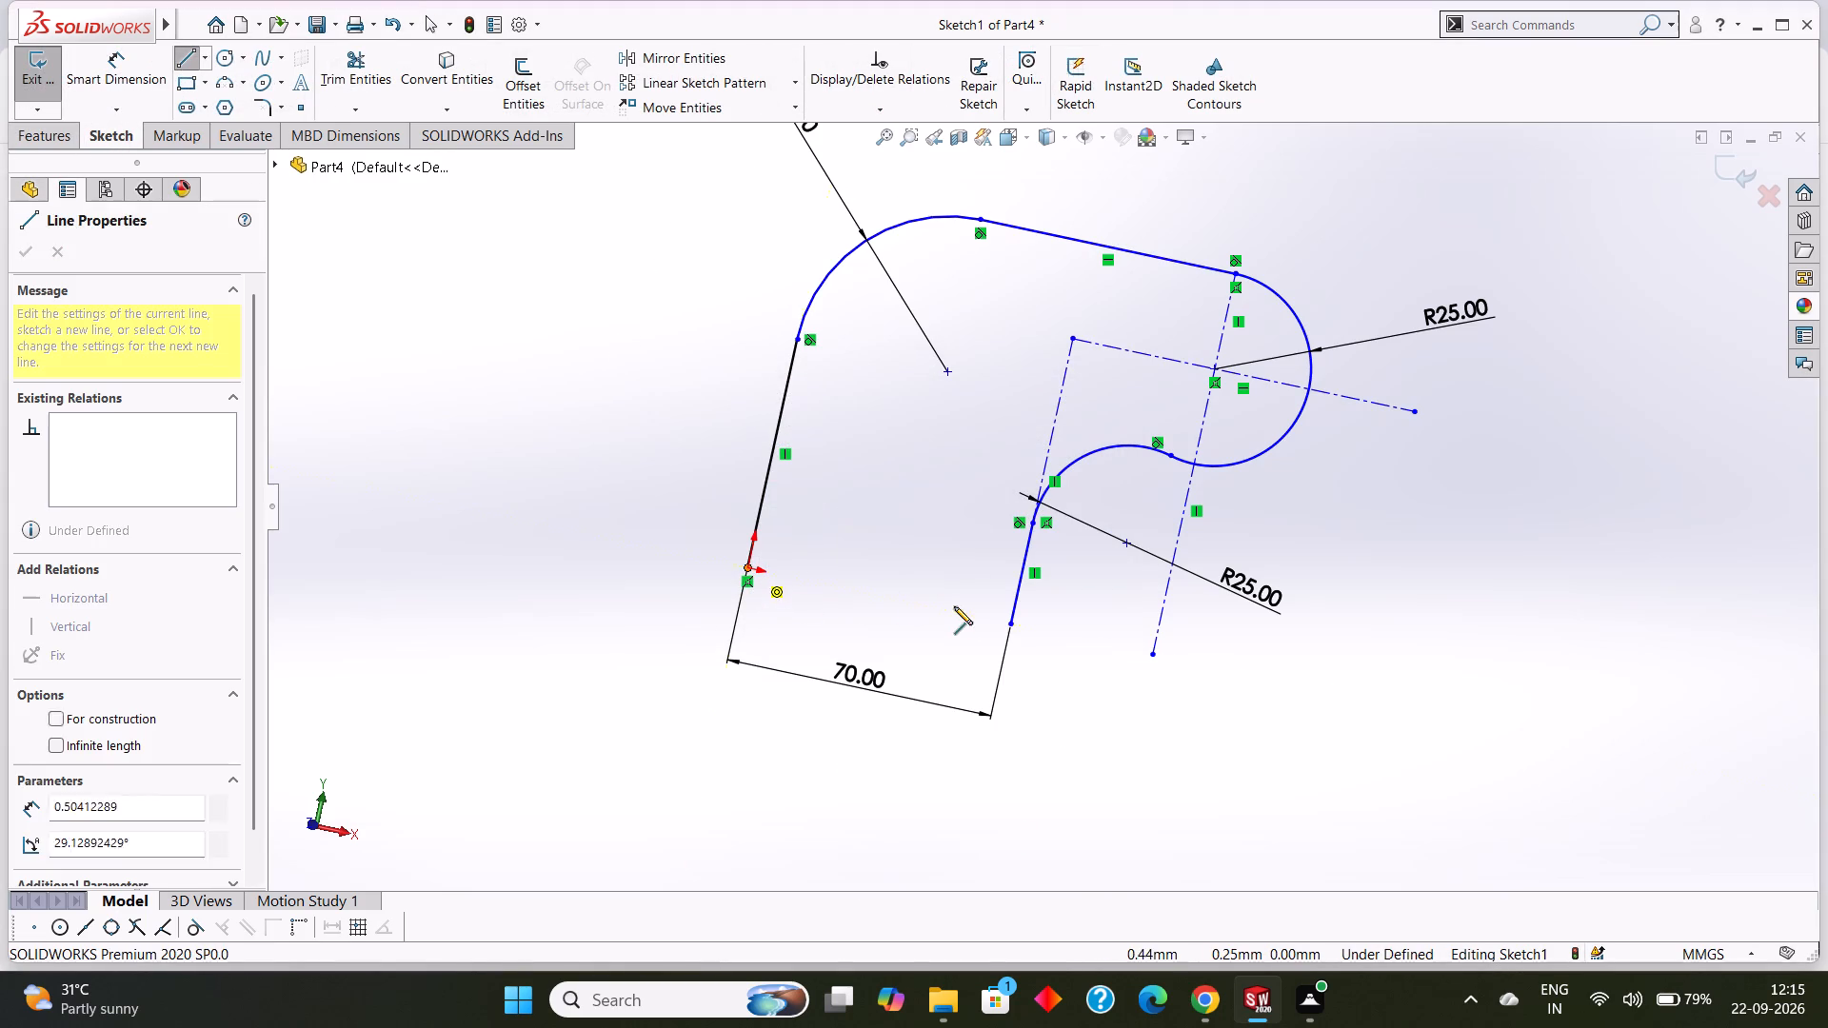
left_click(1010, 625)
right_click(1057, 659)
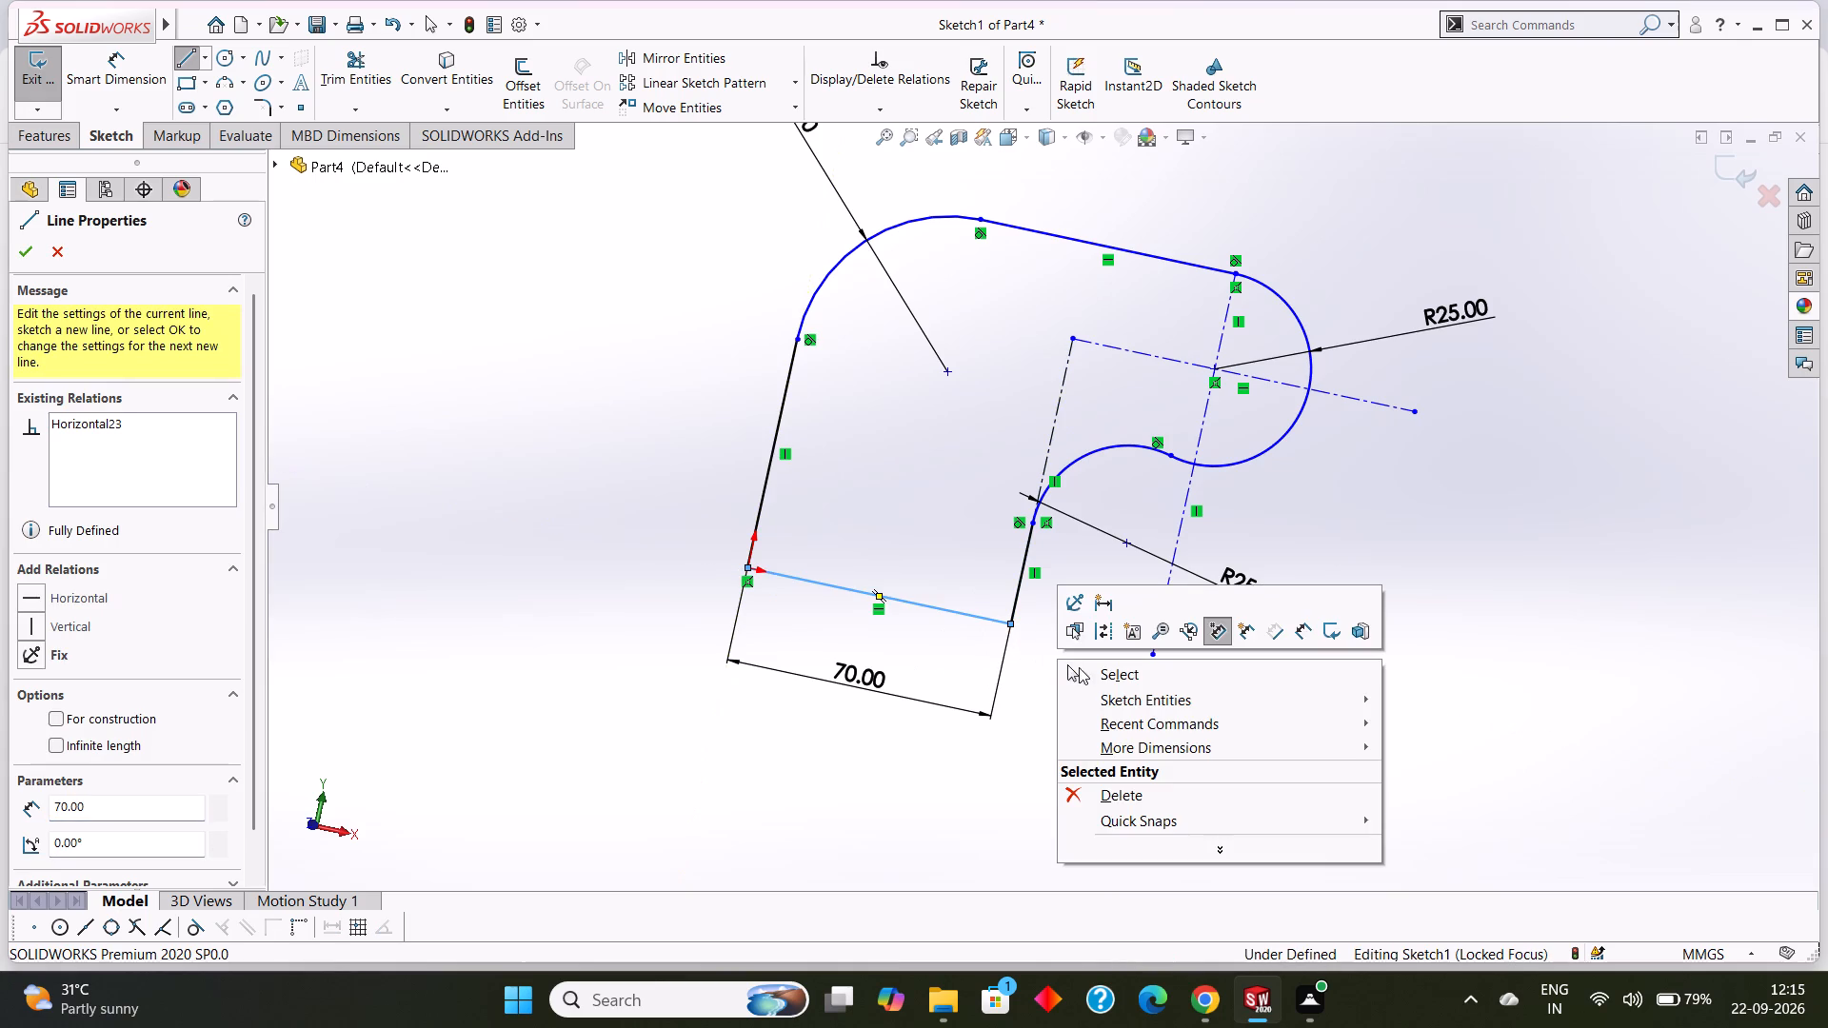
left_click(1110, 680)
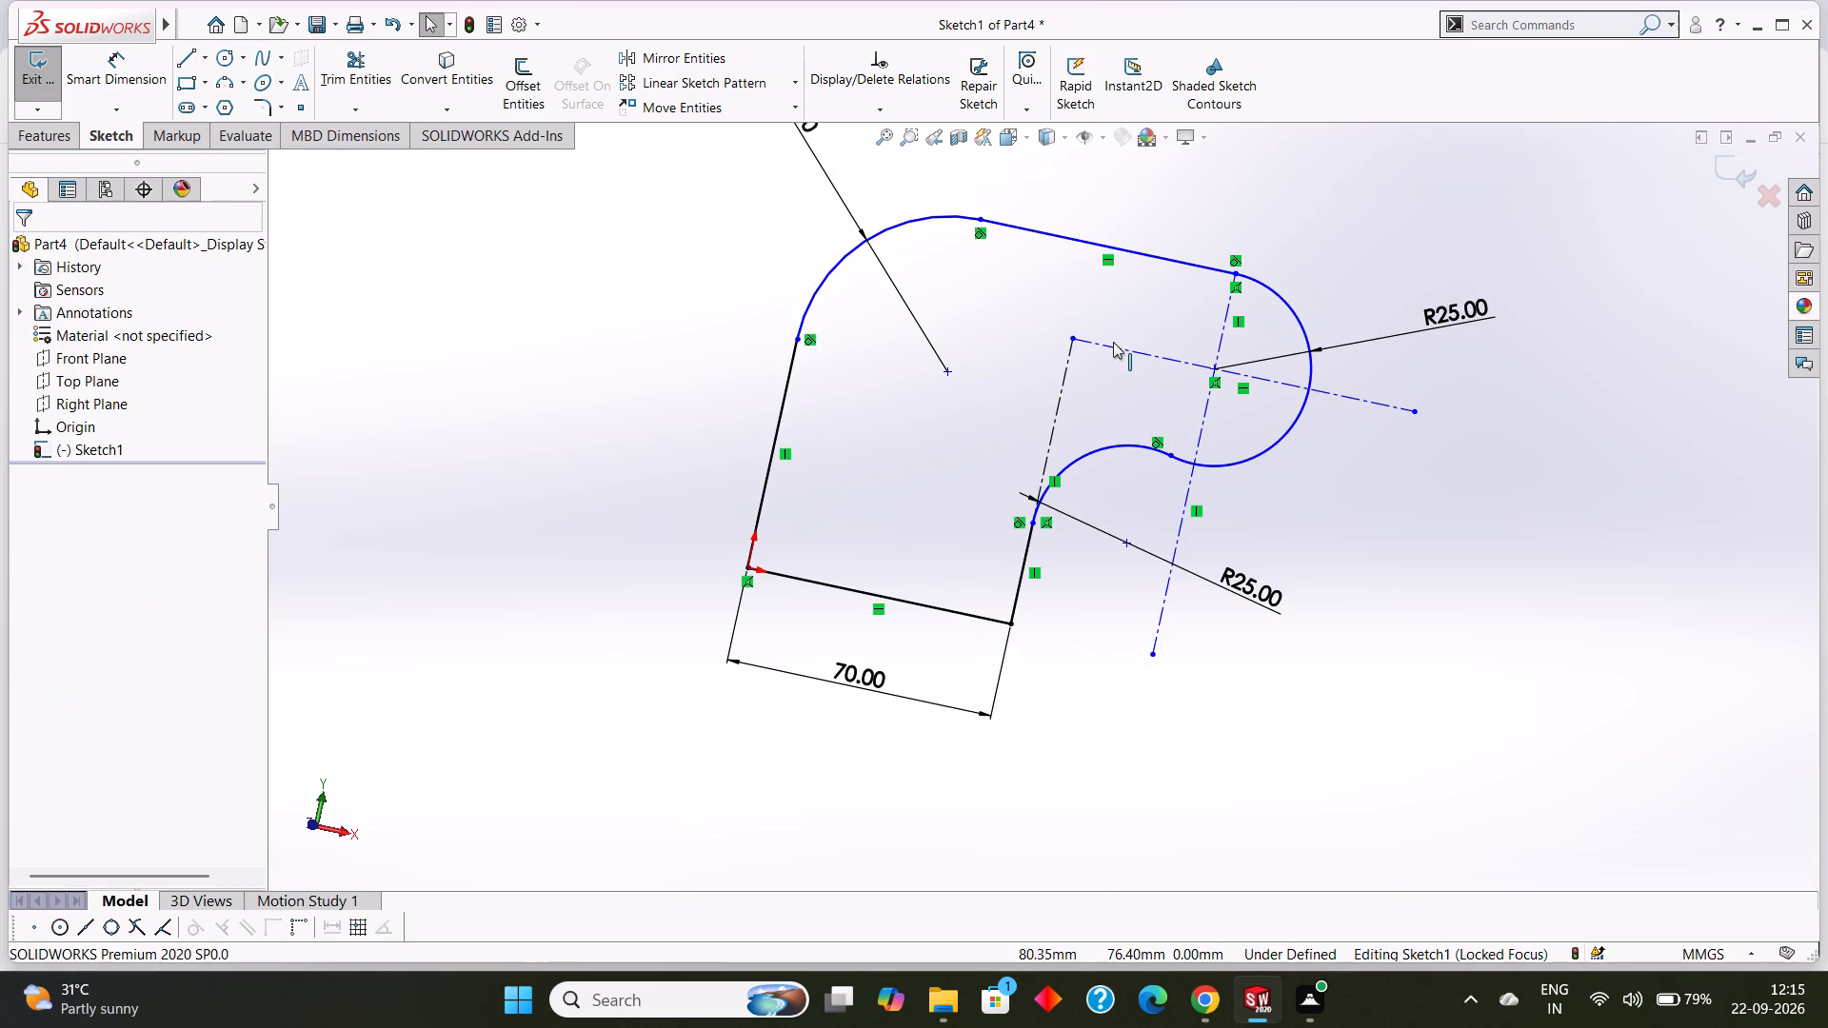
Delete the remaining construction lines around the rounded end's centre and above the short vertical line.
right_click(1113, 343)
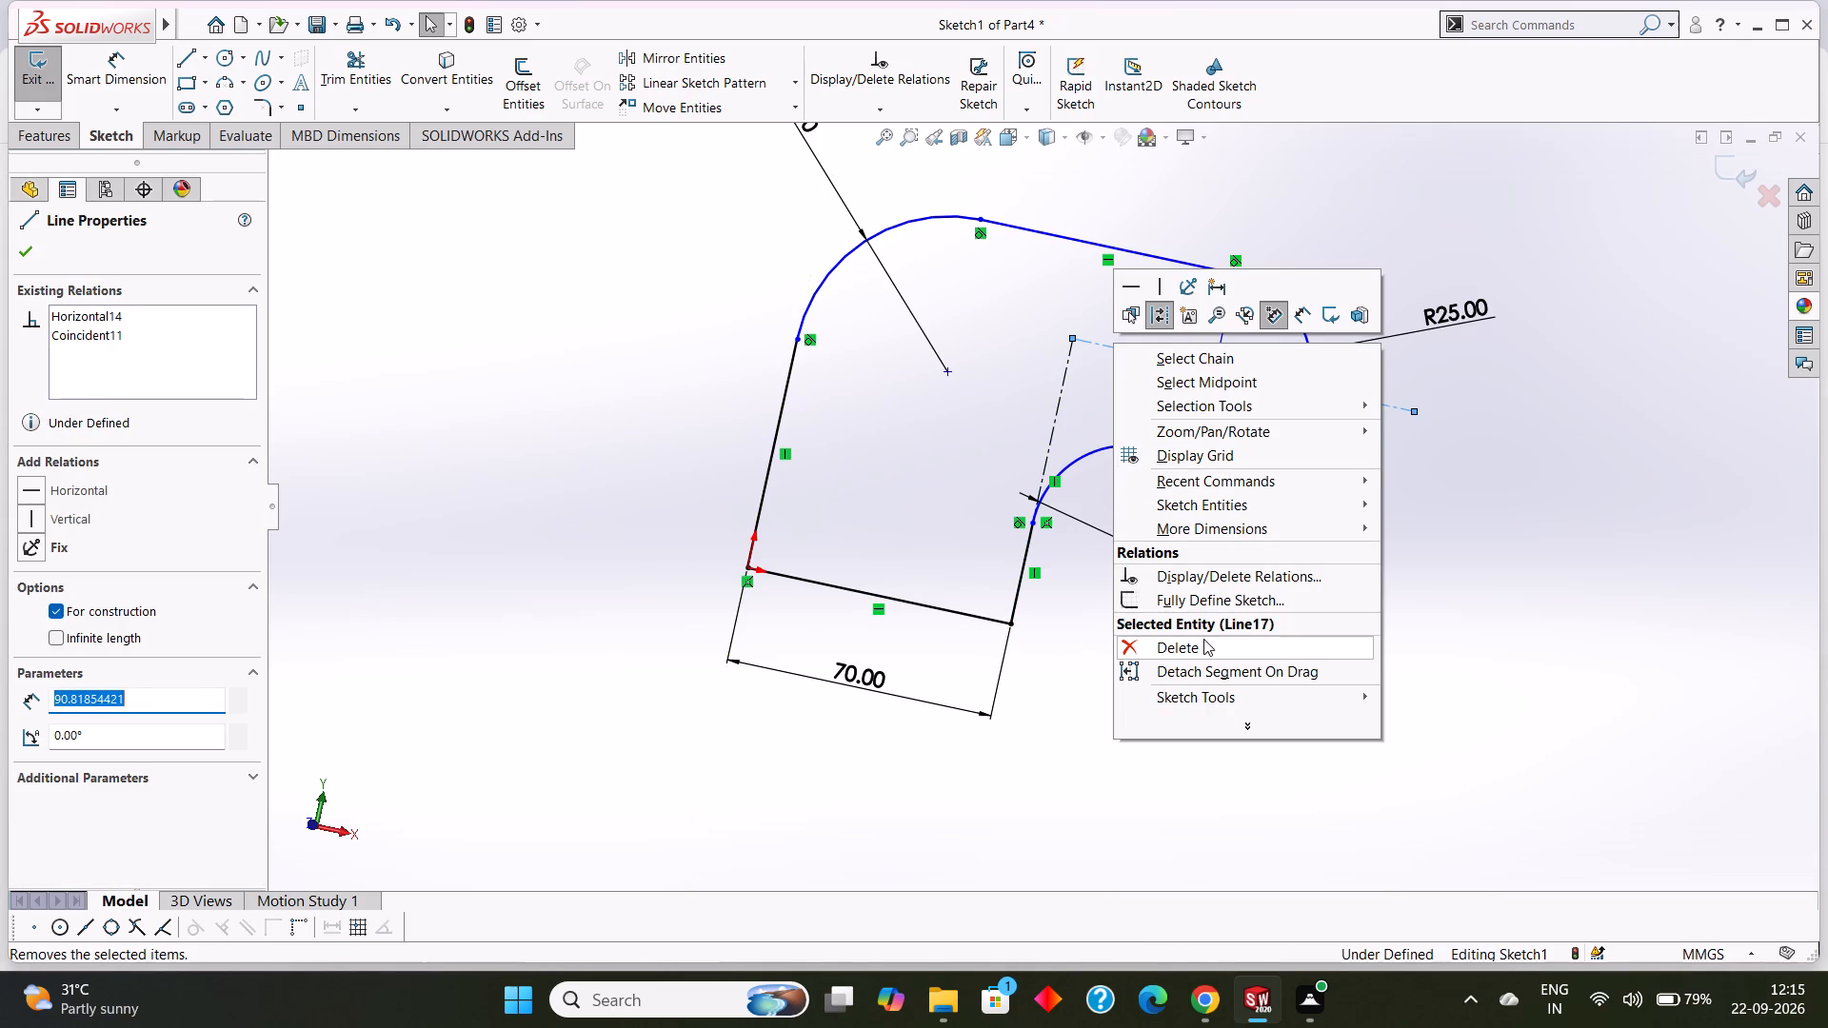
left_click(1203, 639)
right_click(1182, 504)
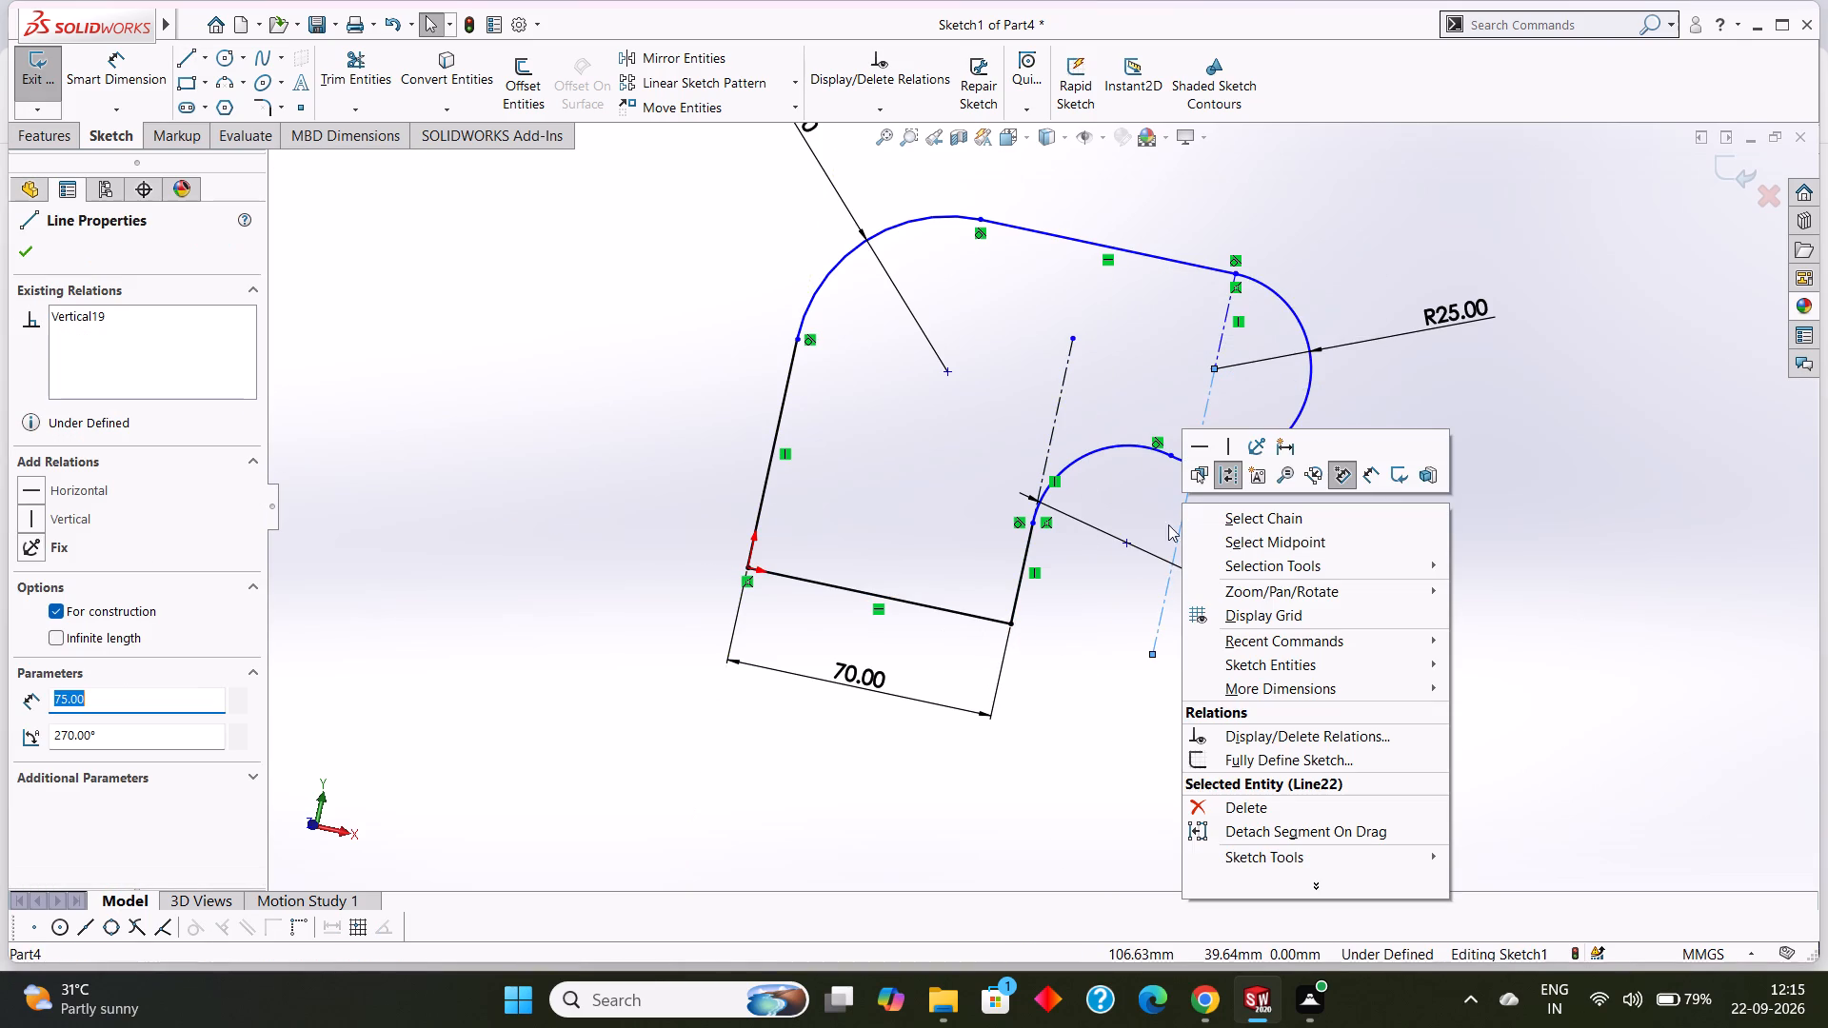
left_click(1252, 809)
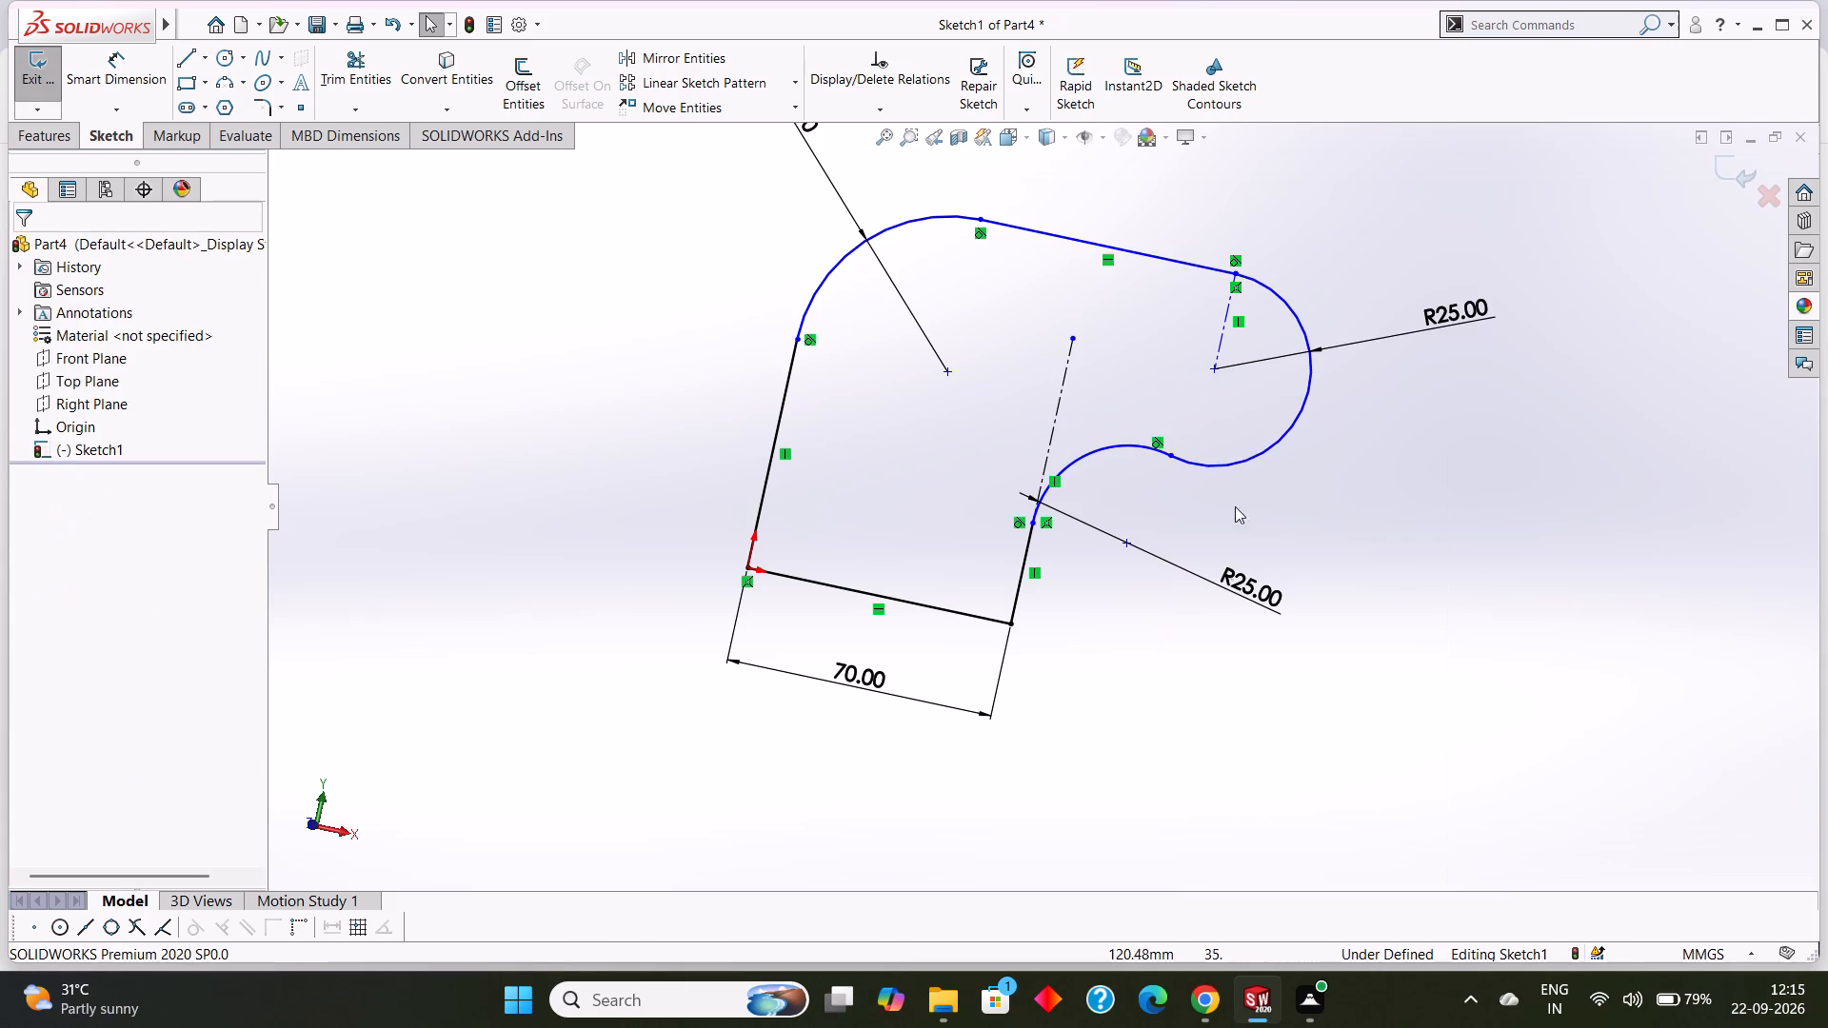
right_click(1229, 307)
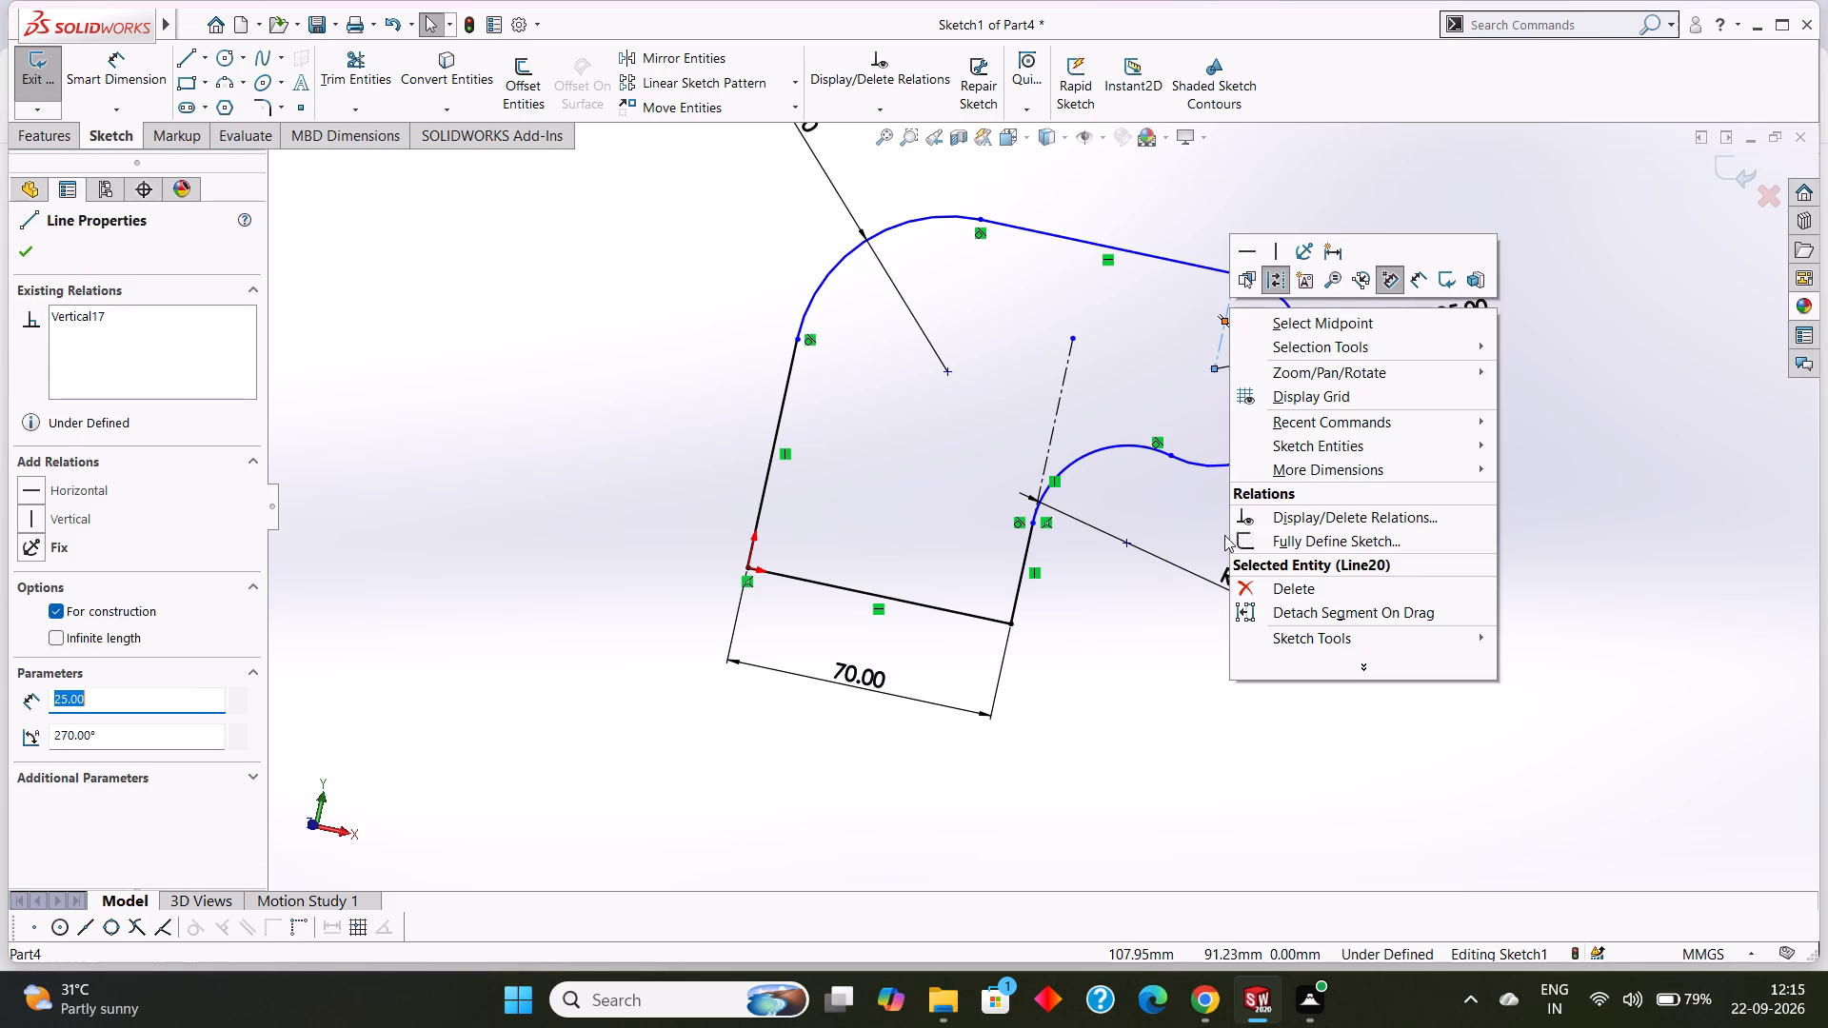
left_click(1271, 586)
right_click(1063, 362)
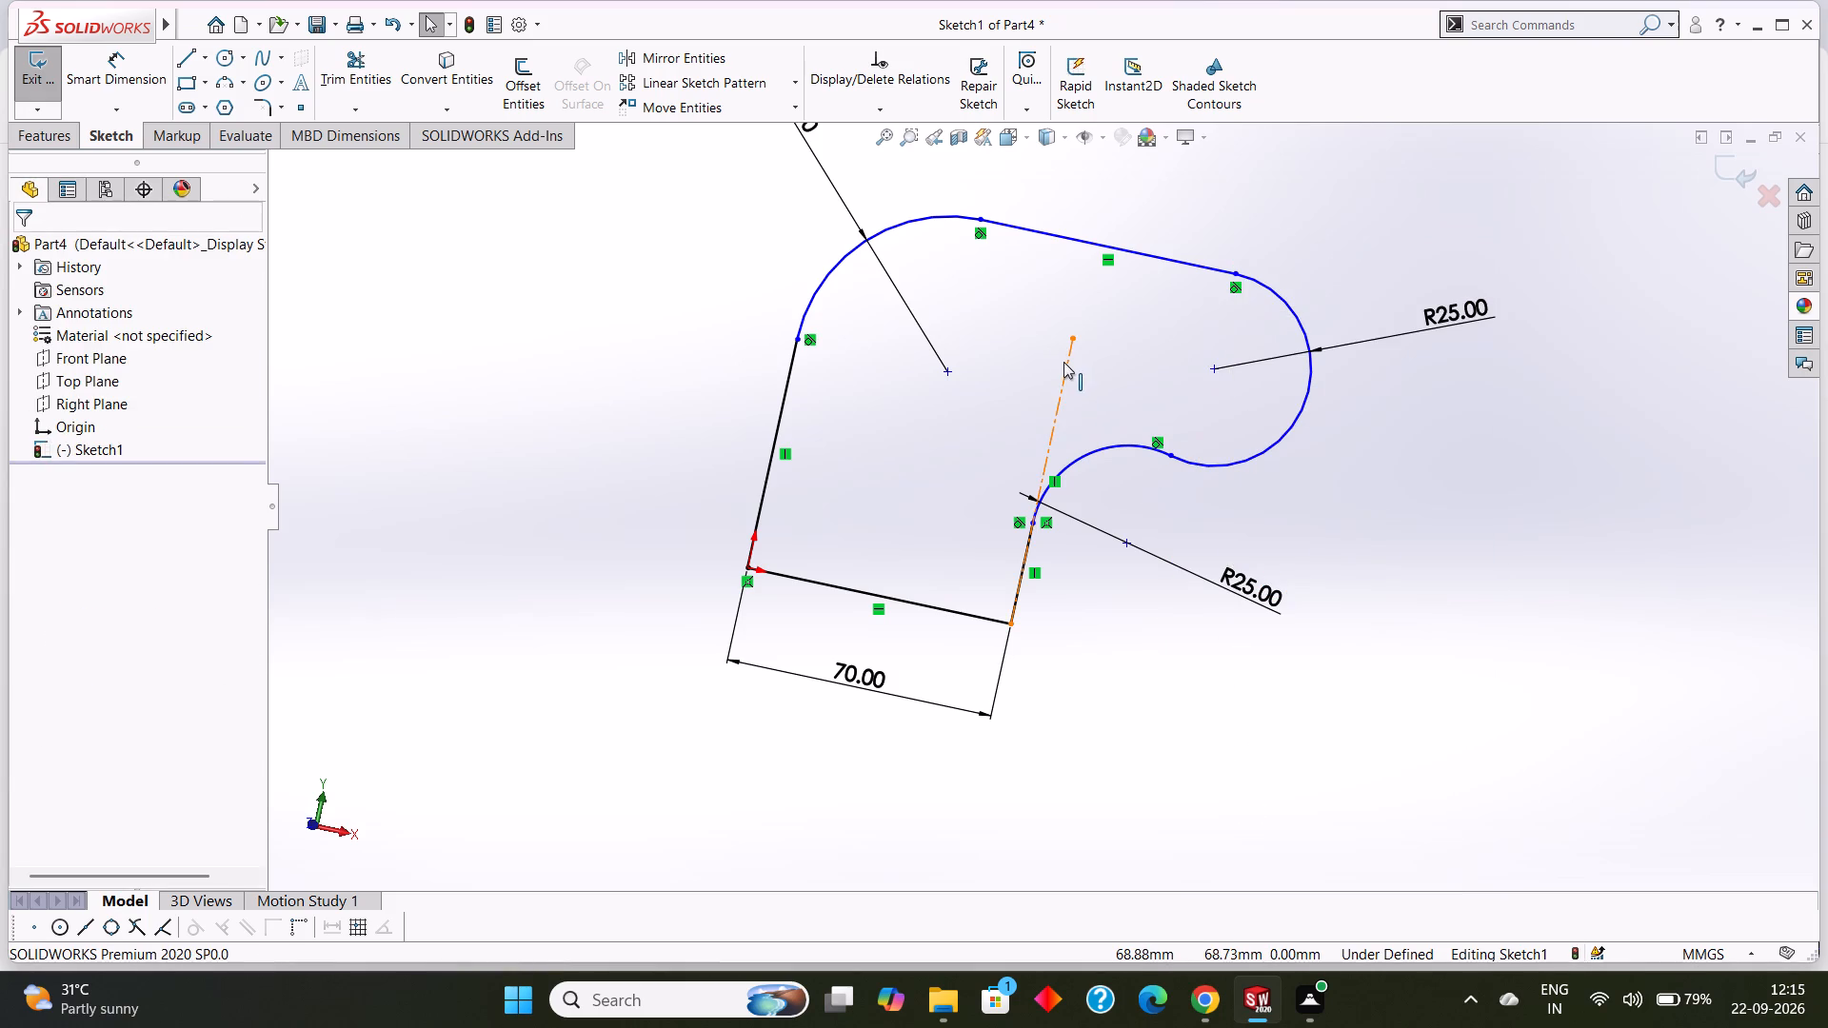
left_click(1120, 649)
Dimension the profile's overall height again, from the origin to the upper end of the R40 corner arc.
scroll(1128, 660, "up", 3)
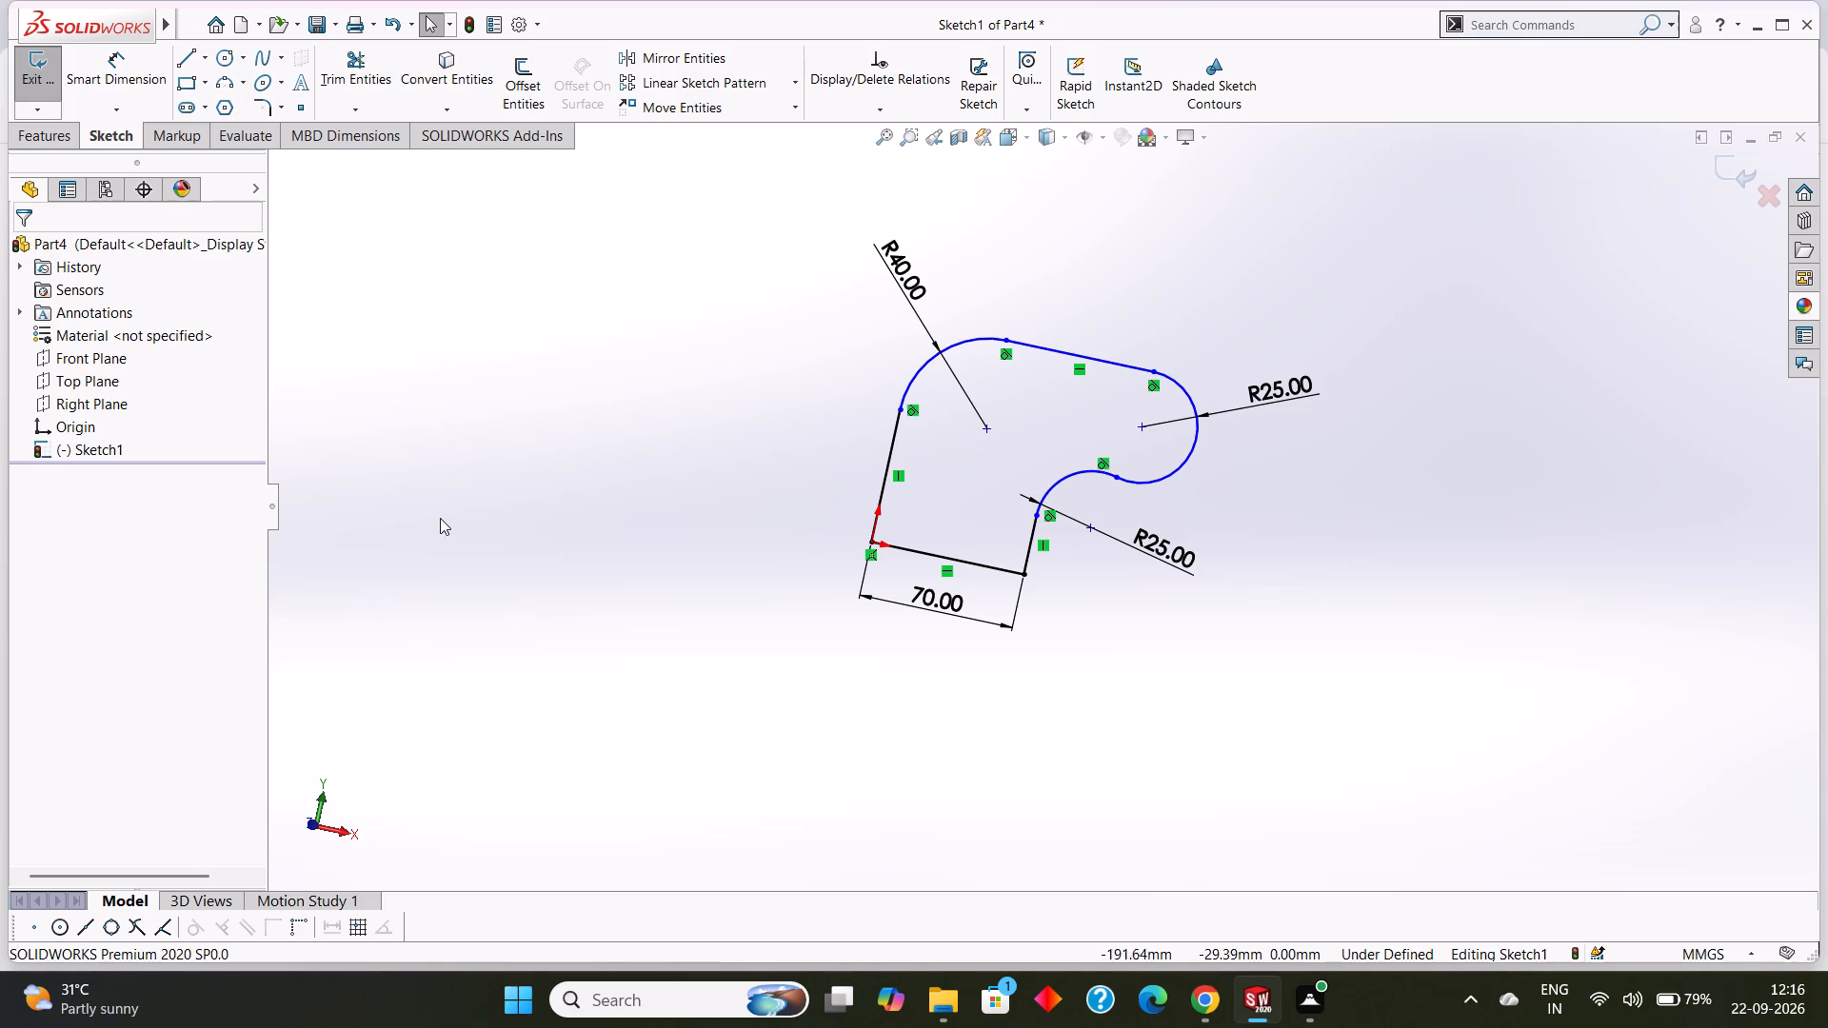
middle_click_drag(456, 515, 532, 535)
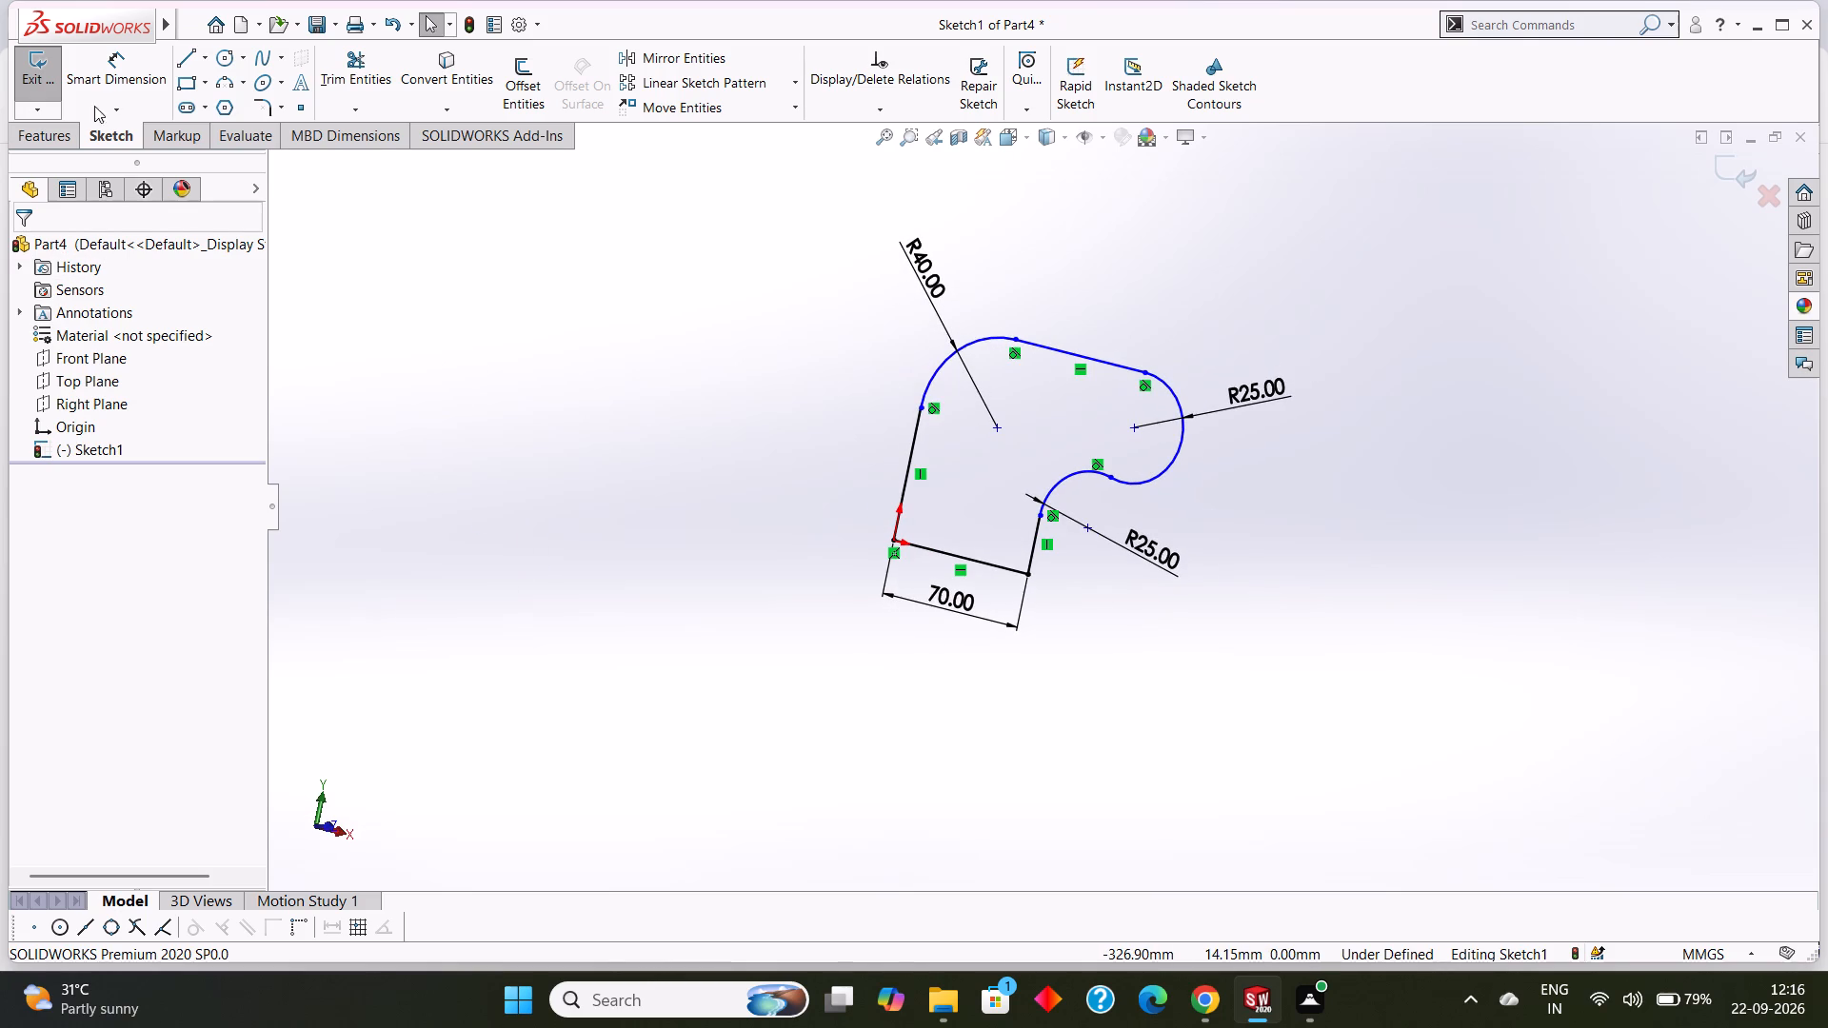
left_click(111, 84)
scroll(935, 426, "down", 1)
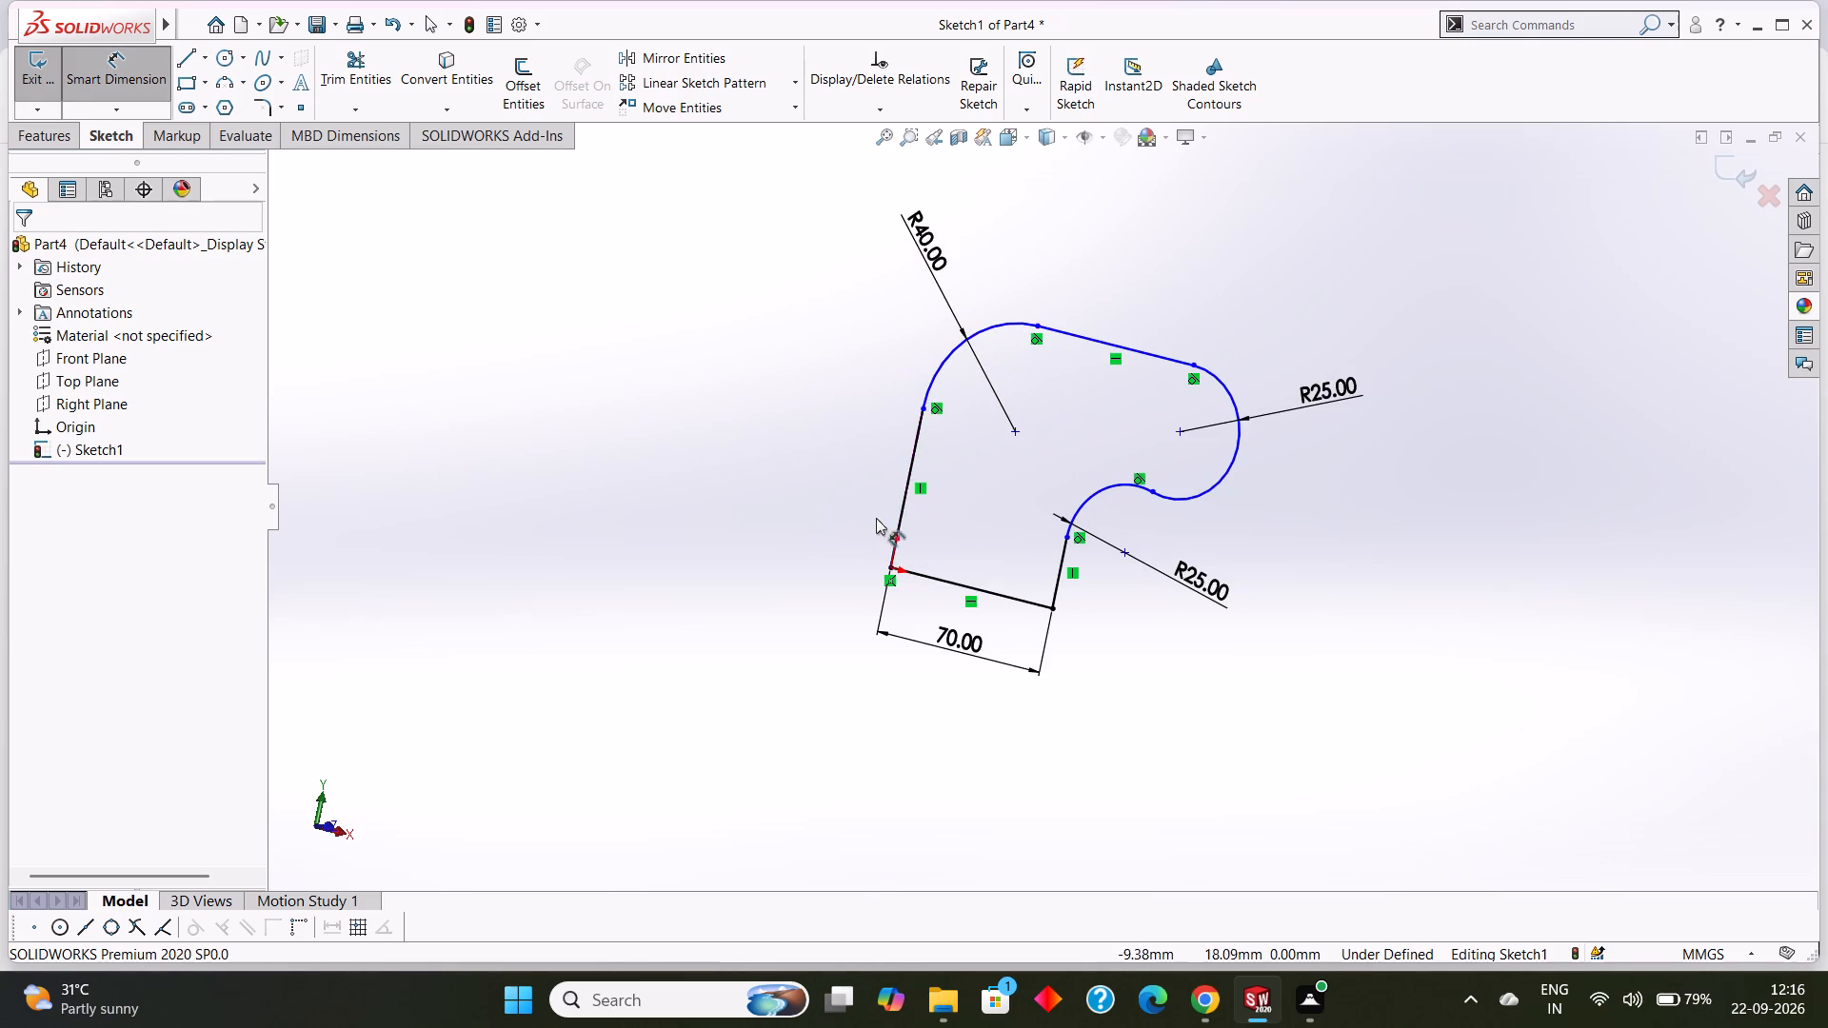
left_click(889, 568)
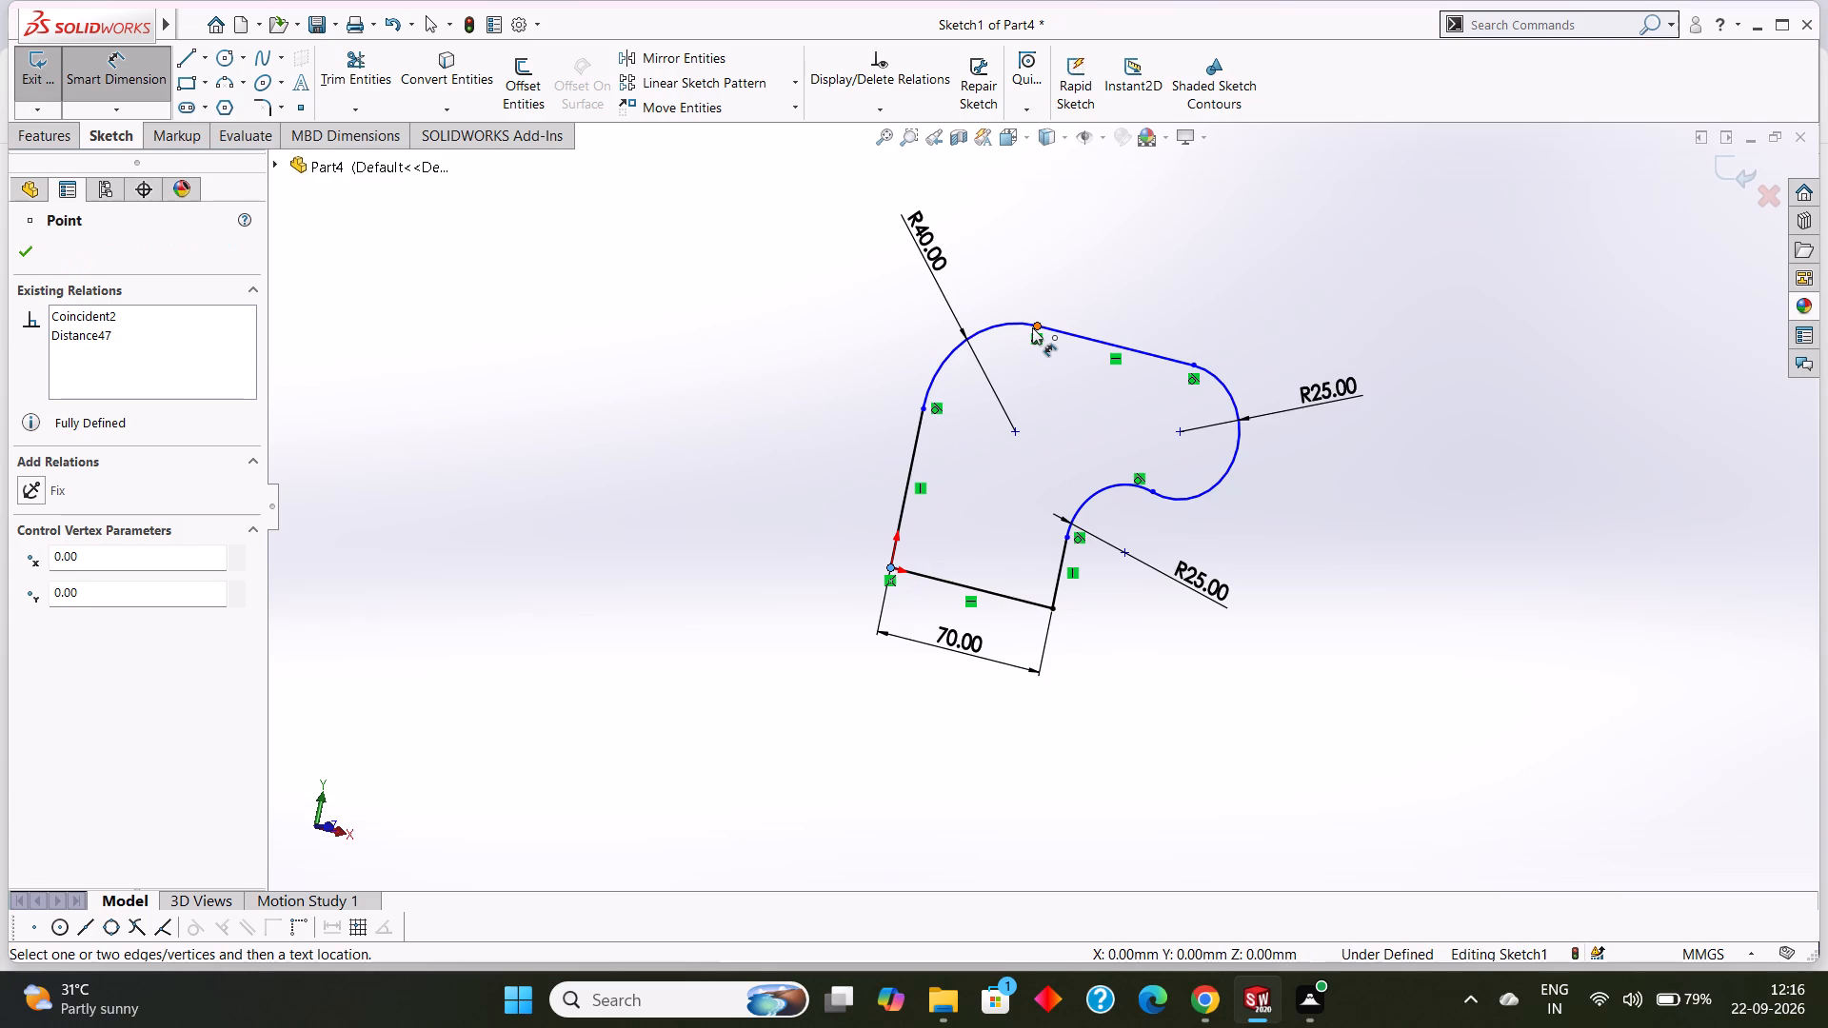
left_click(1032, 327)
left_click(861, 315)
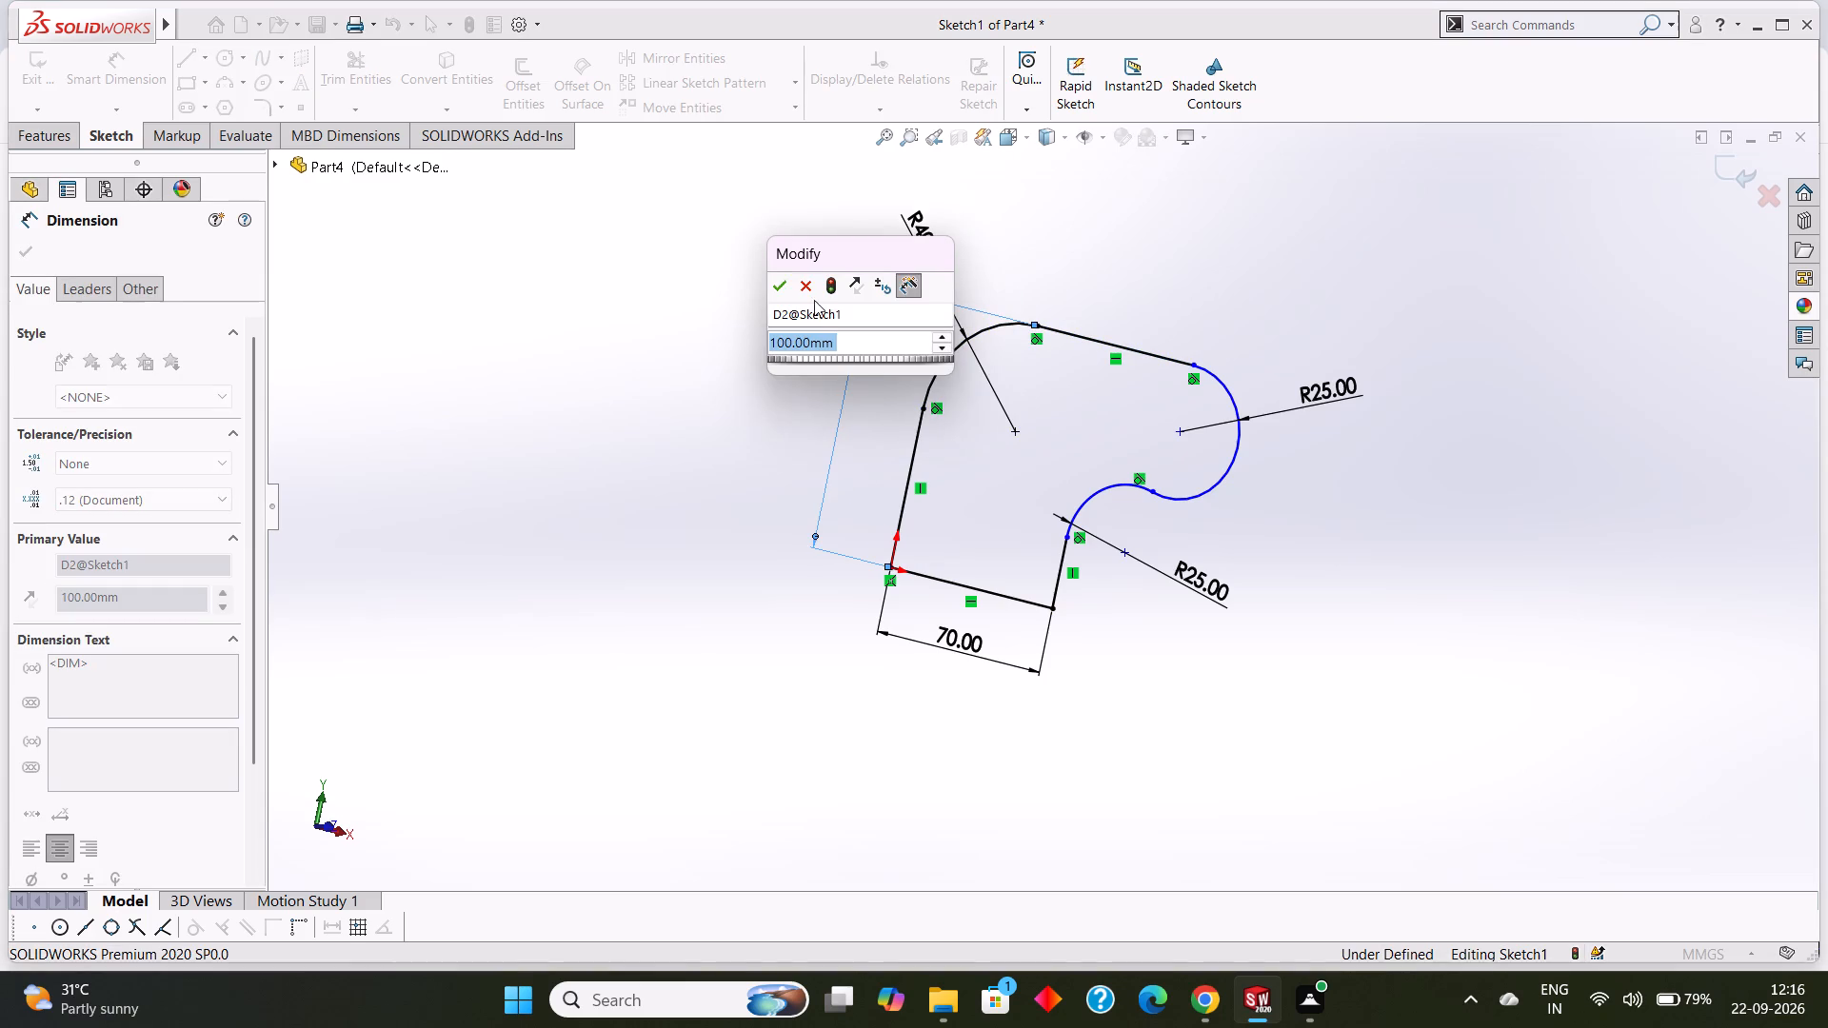
left_click(785, 282)
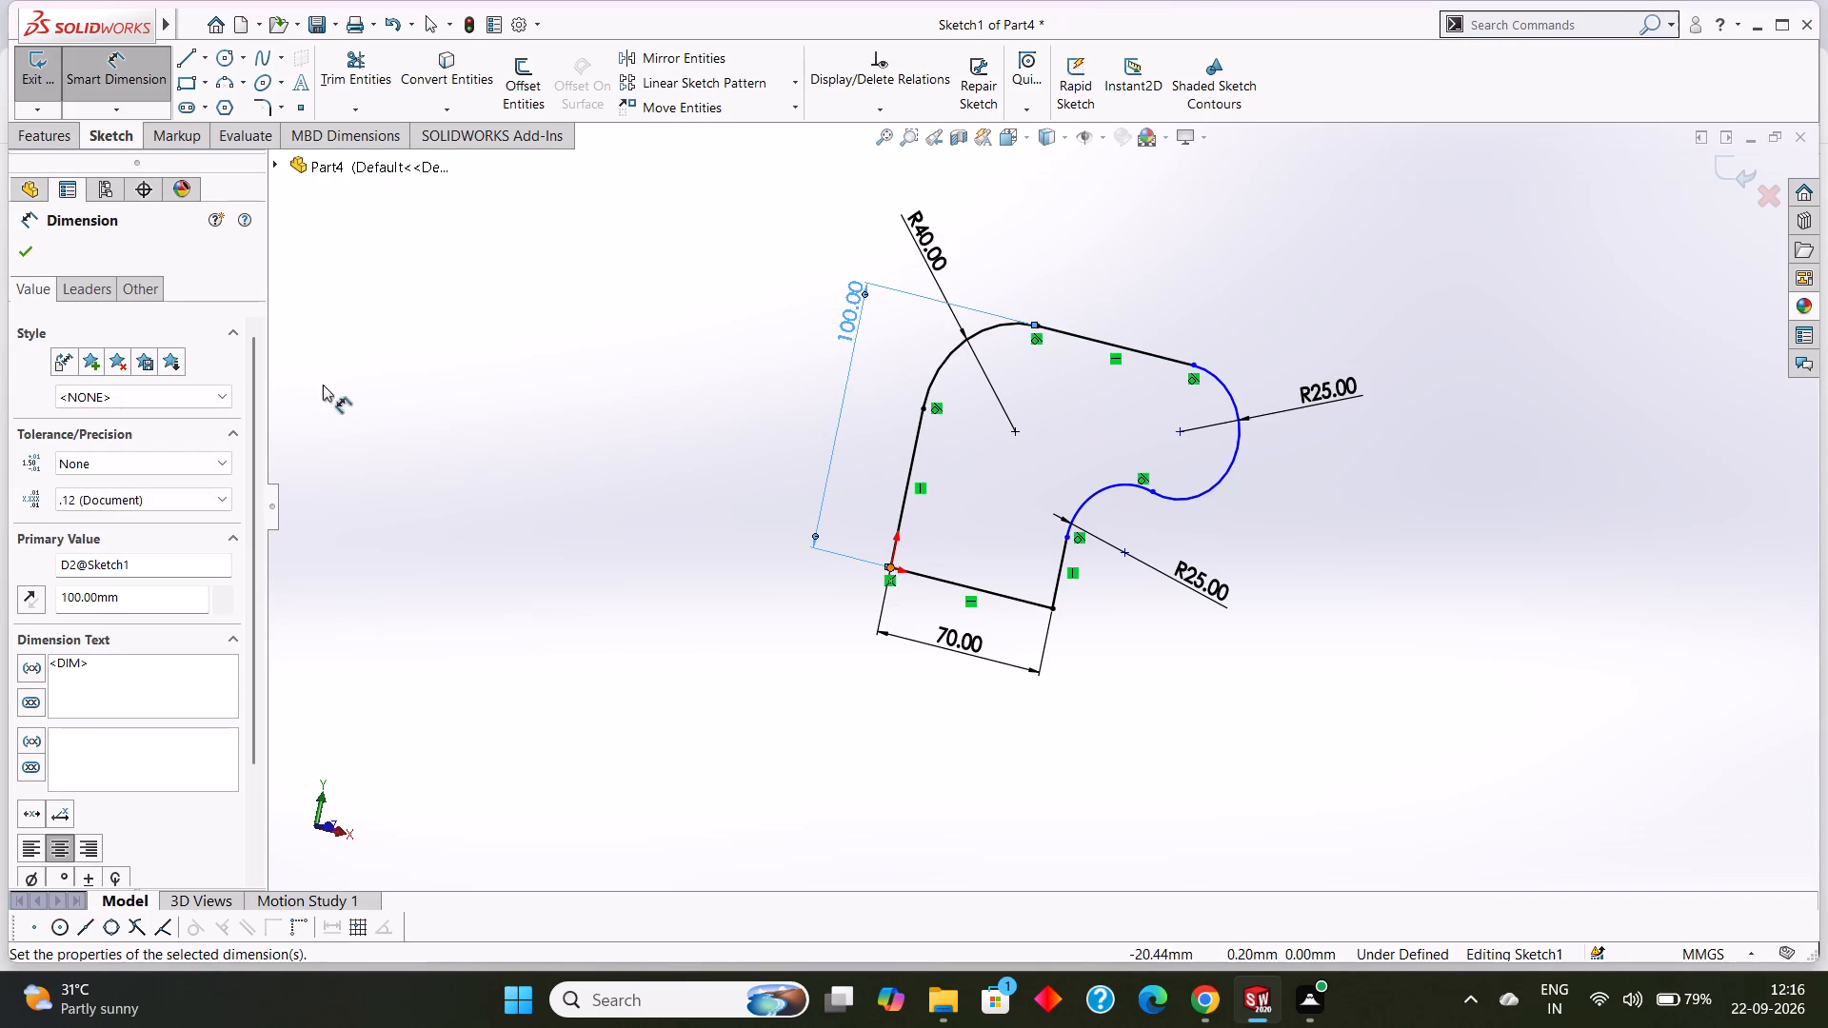
Dimension the horizontal distance from the origin to the top line's end at the R25 rounded end as 107 mm.
left_click(892, 565)
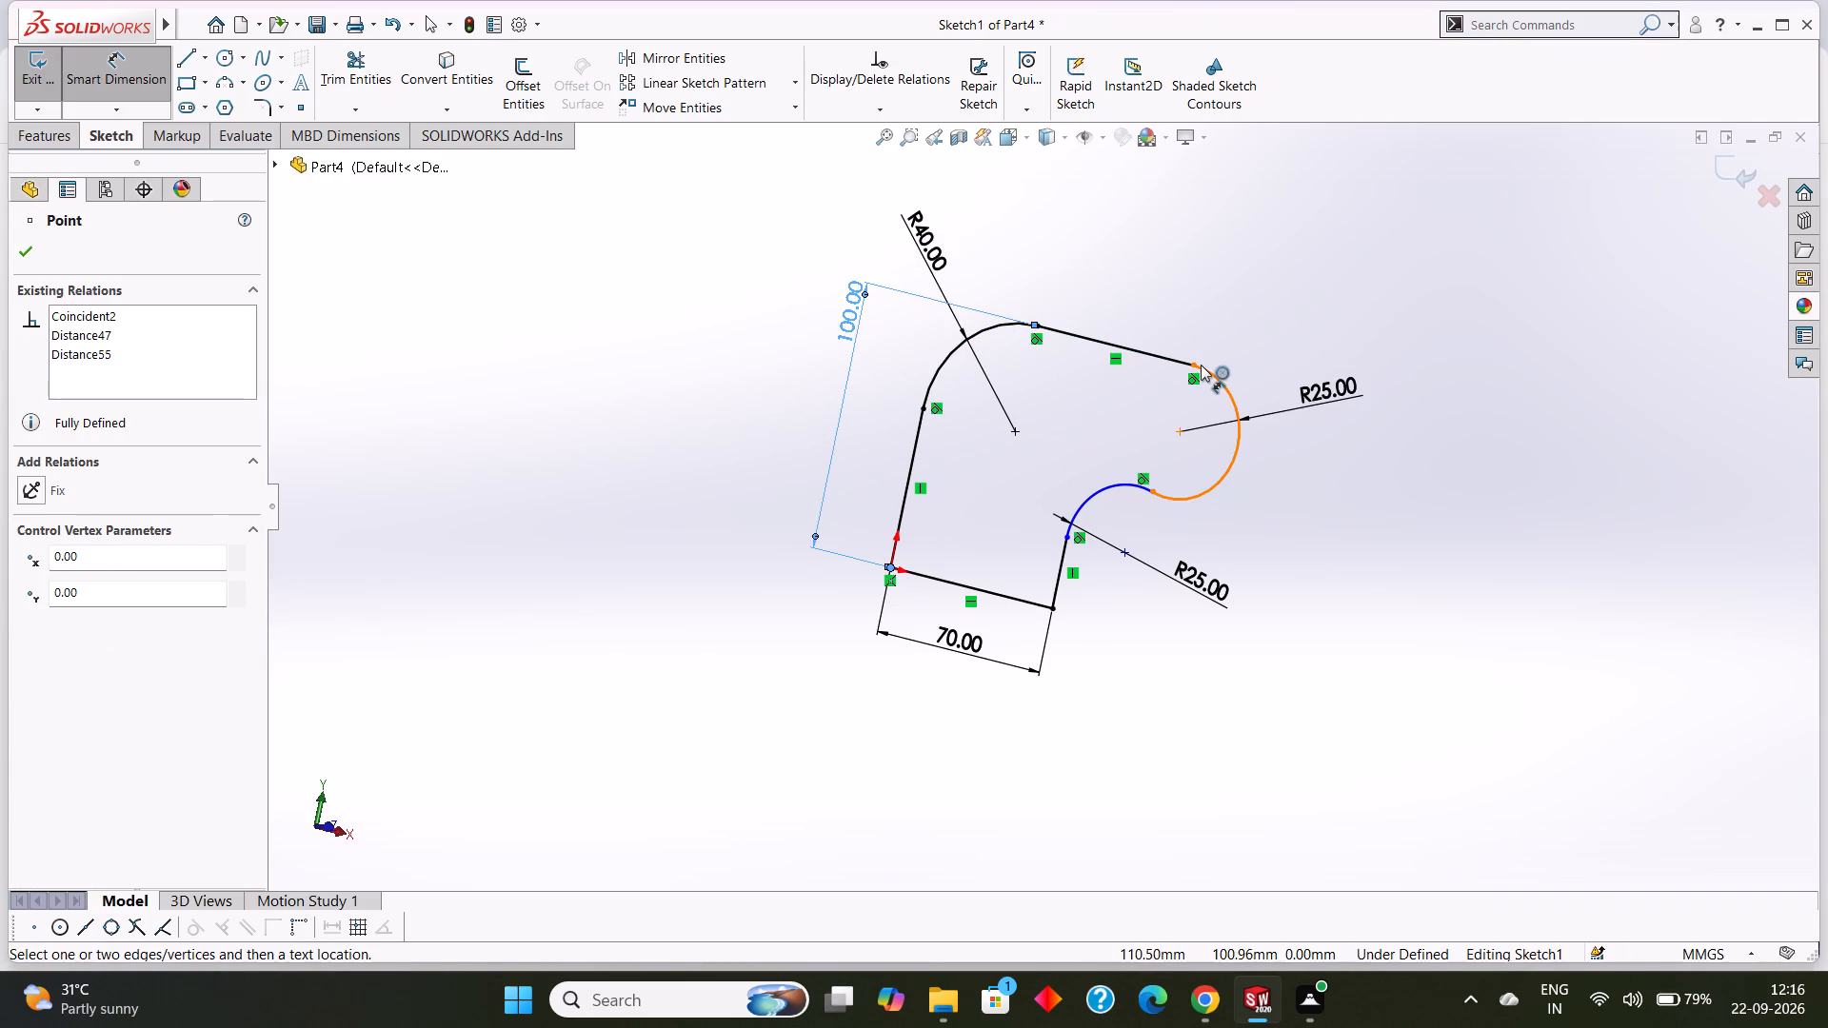
left_click(1195, 365)
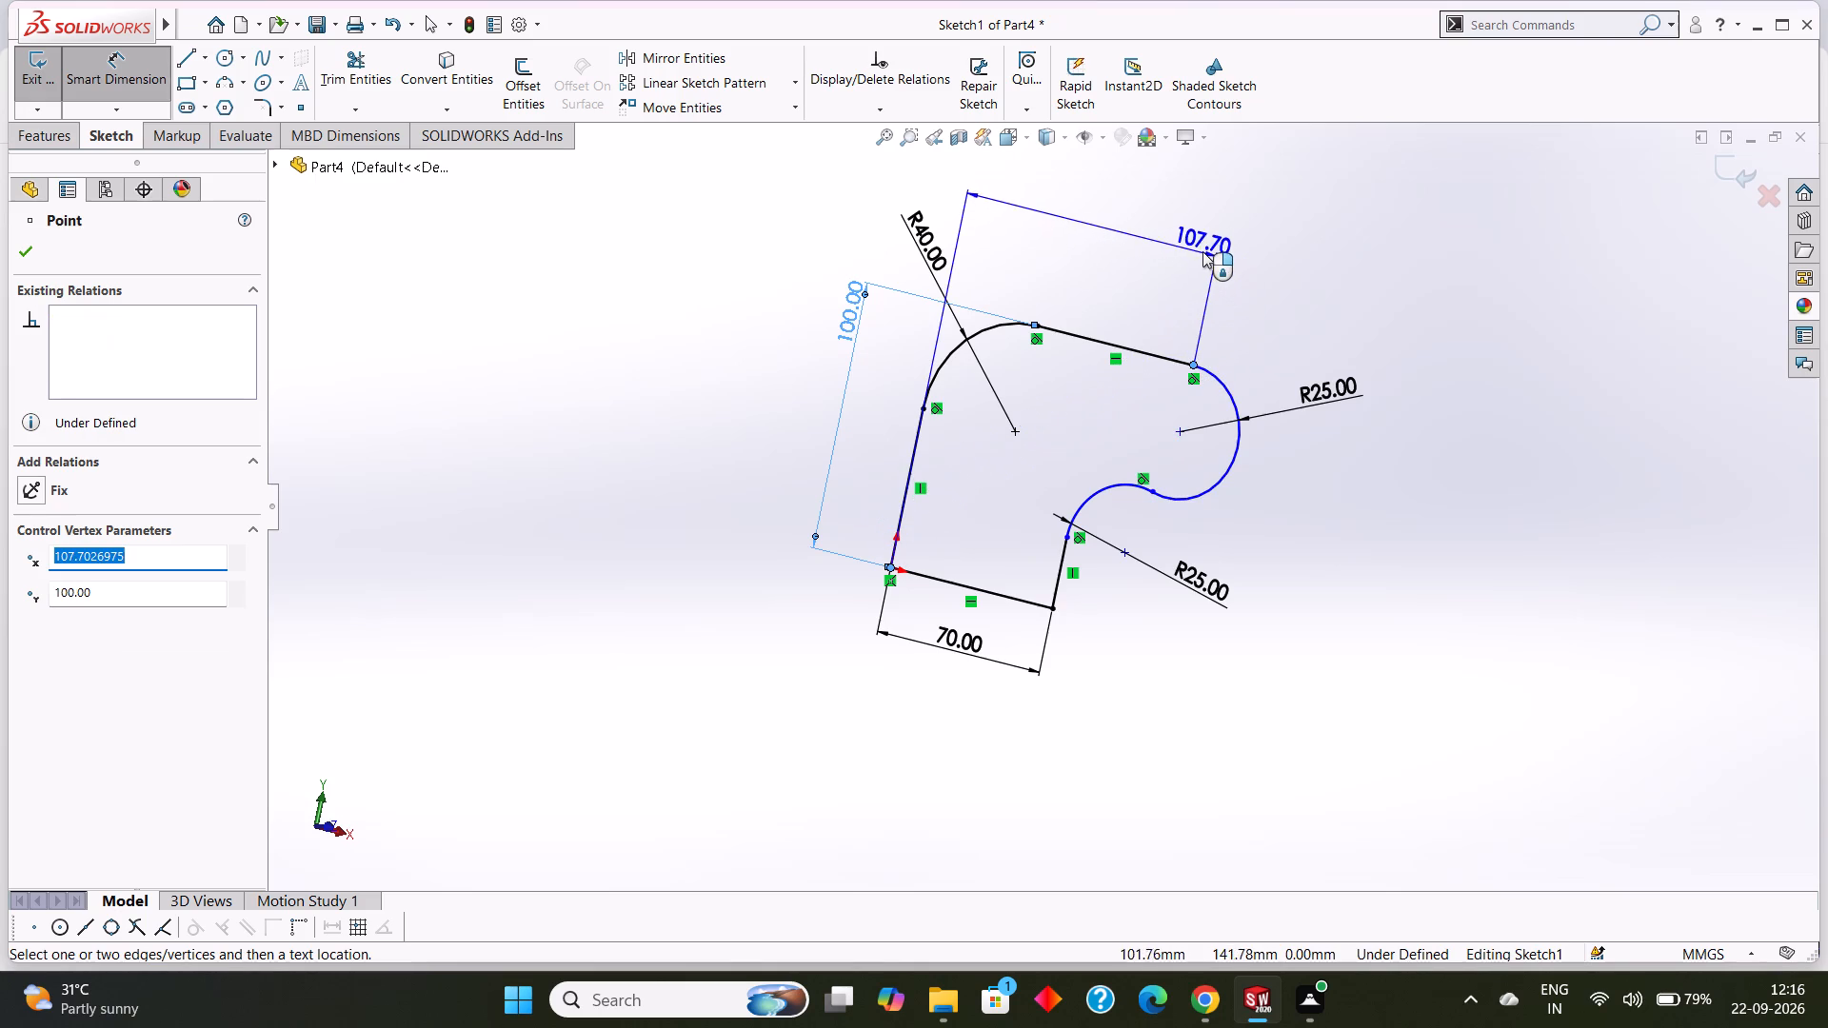
left_click(1204, 249)
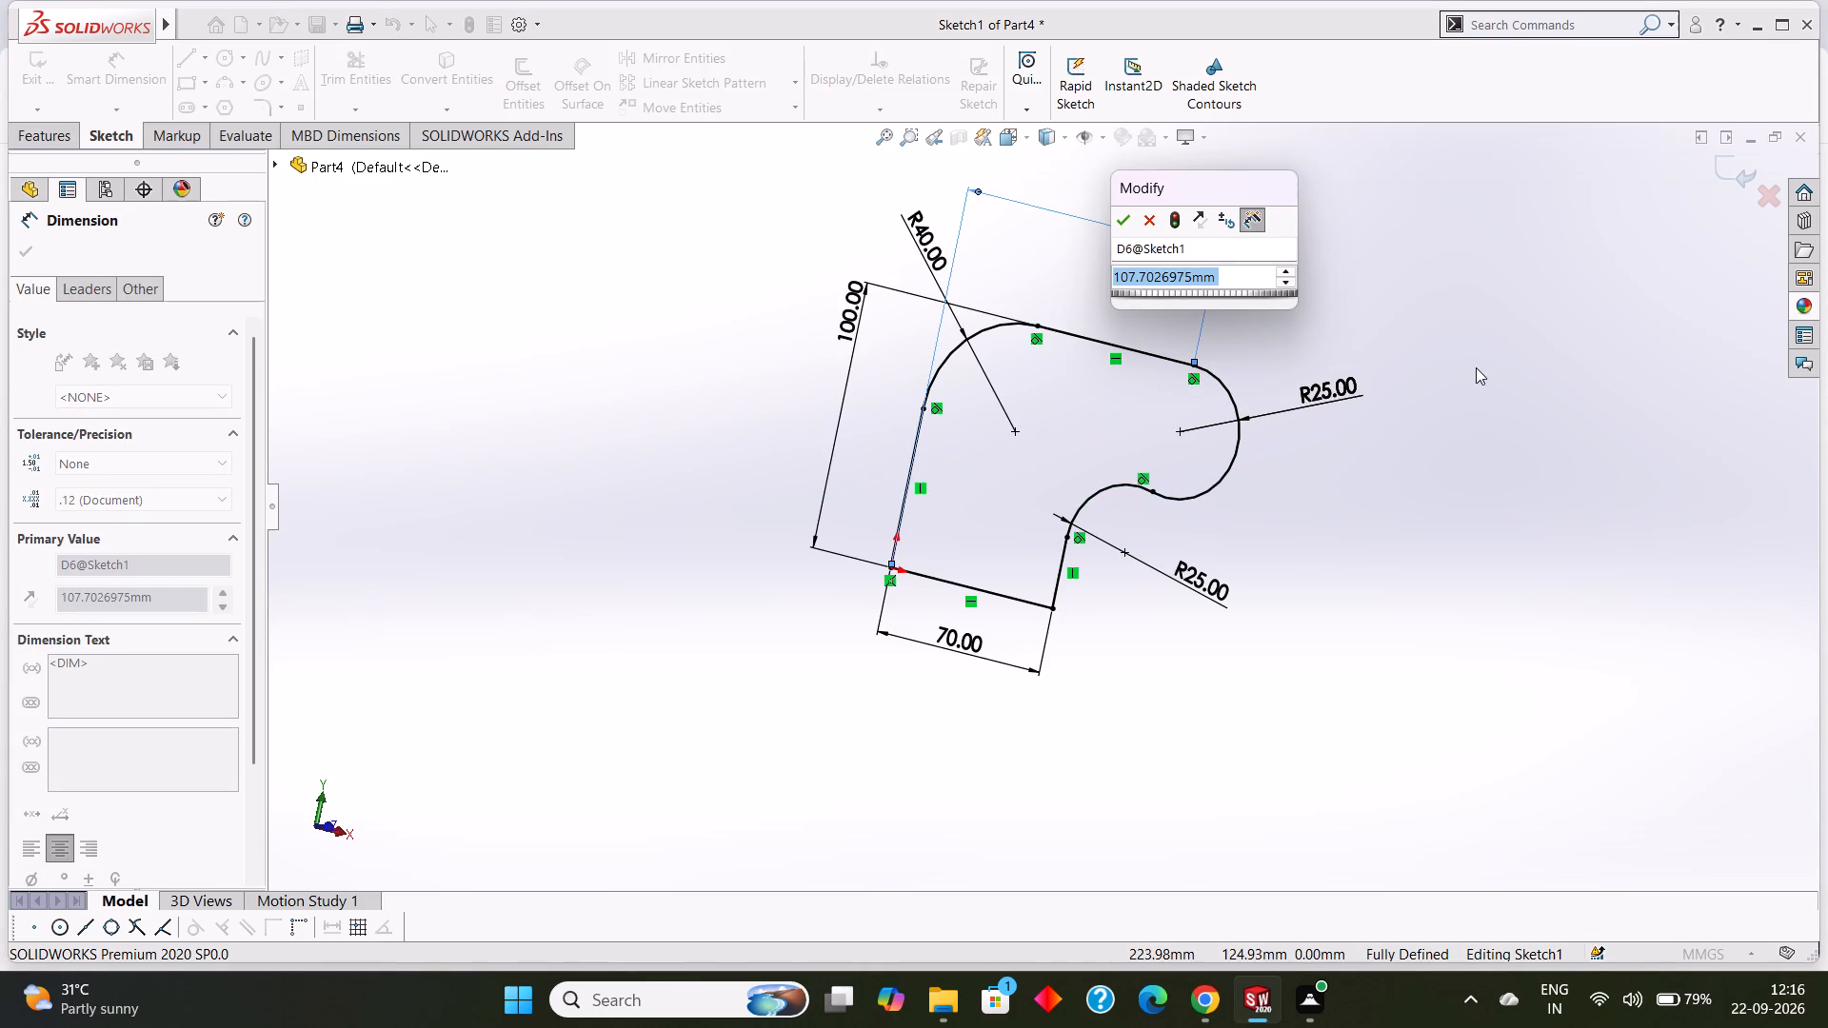
type("107")
key("Return")
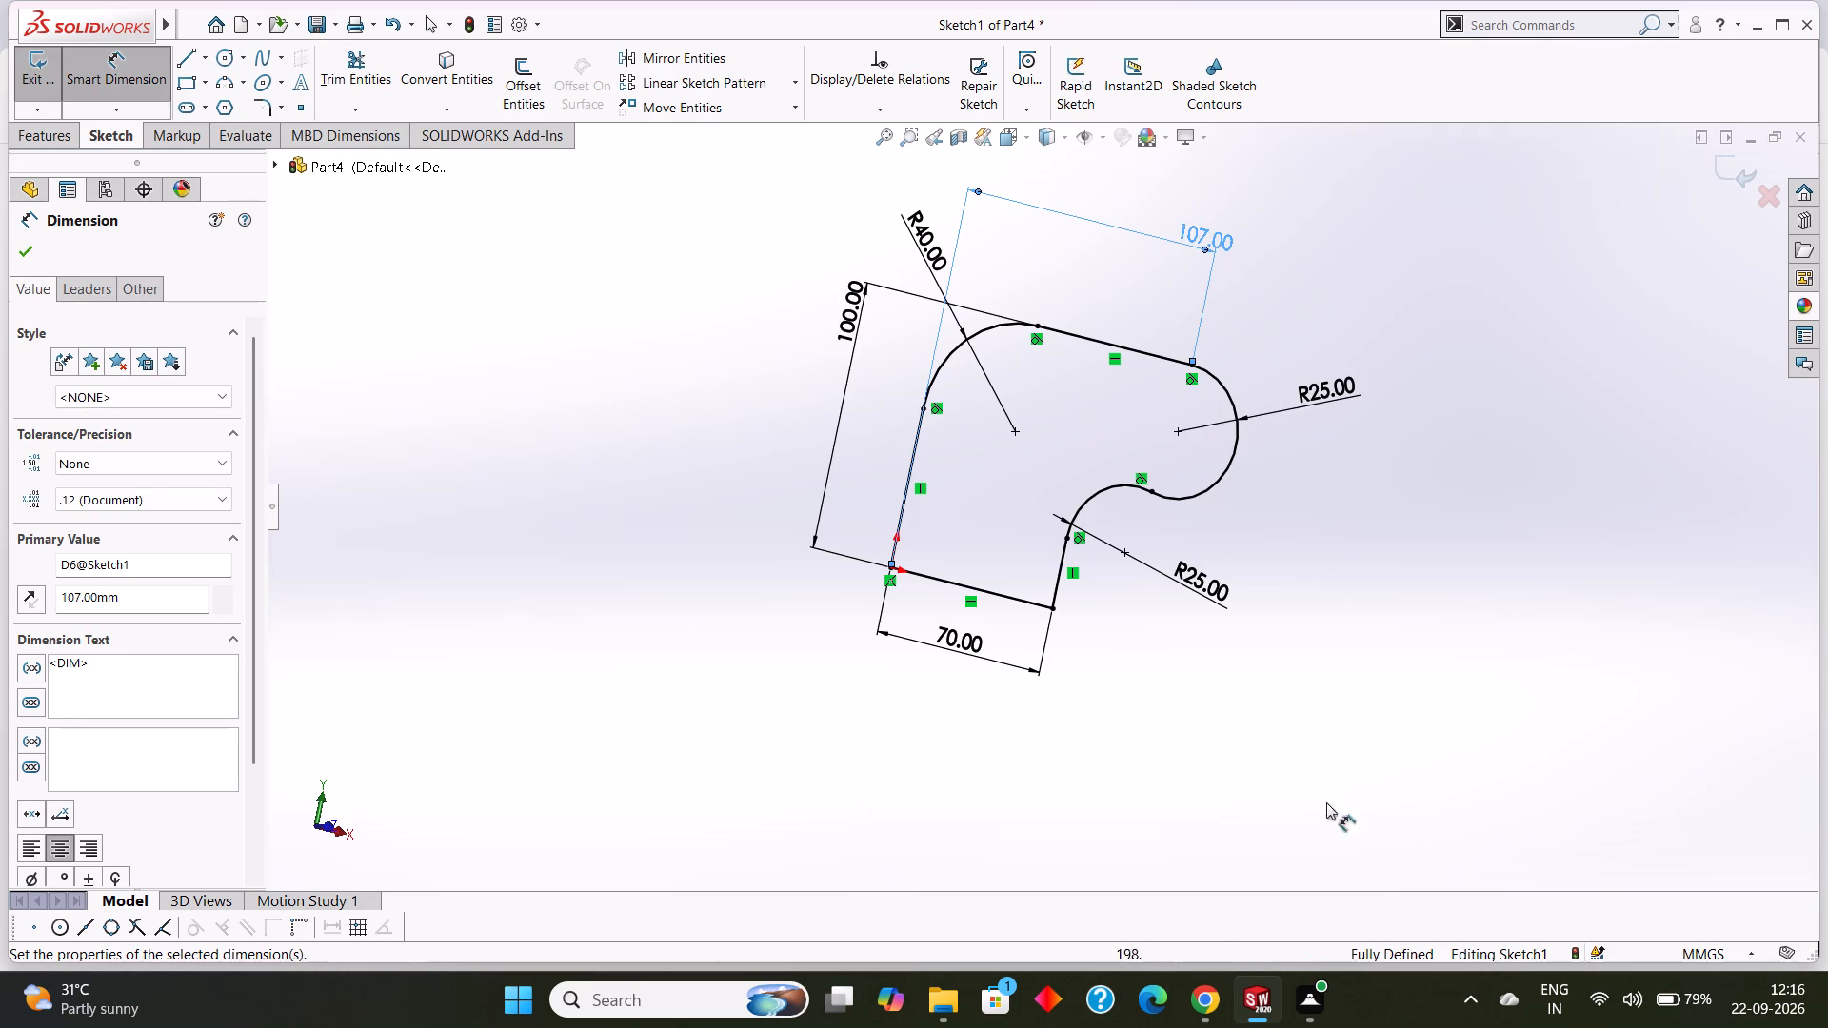
left_click(36, 249)
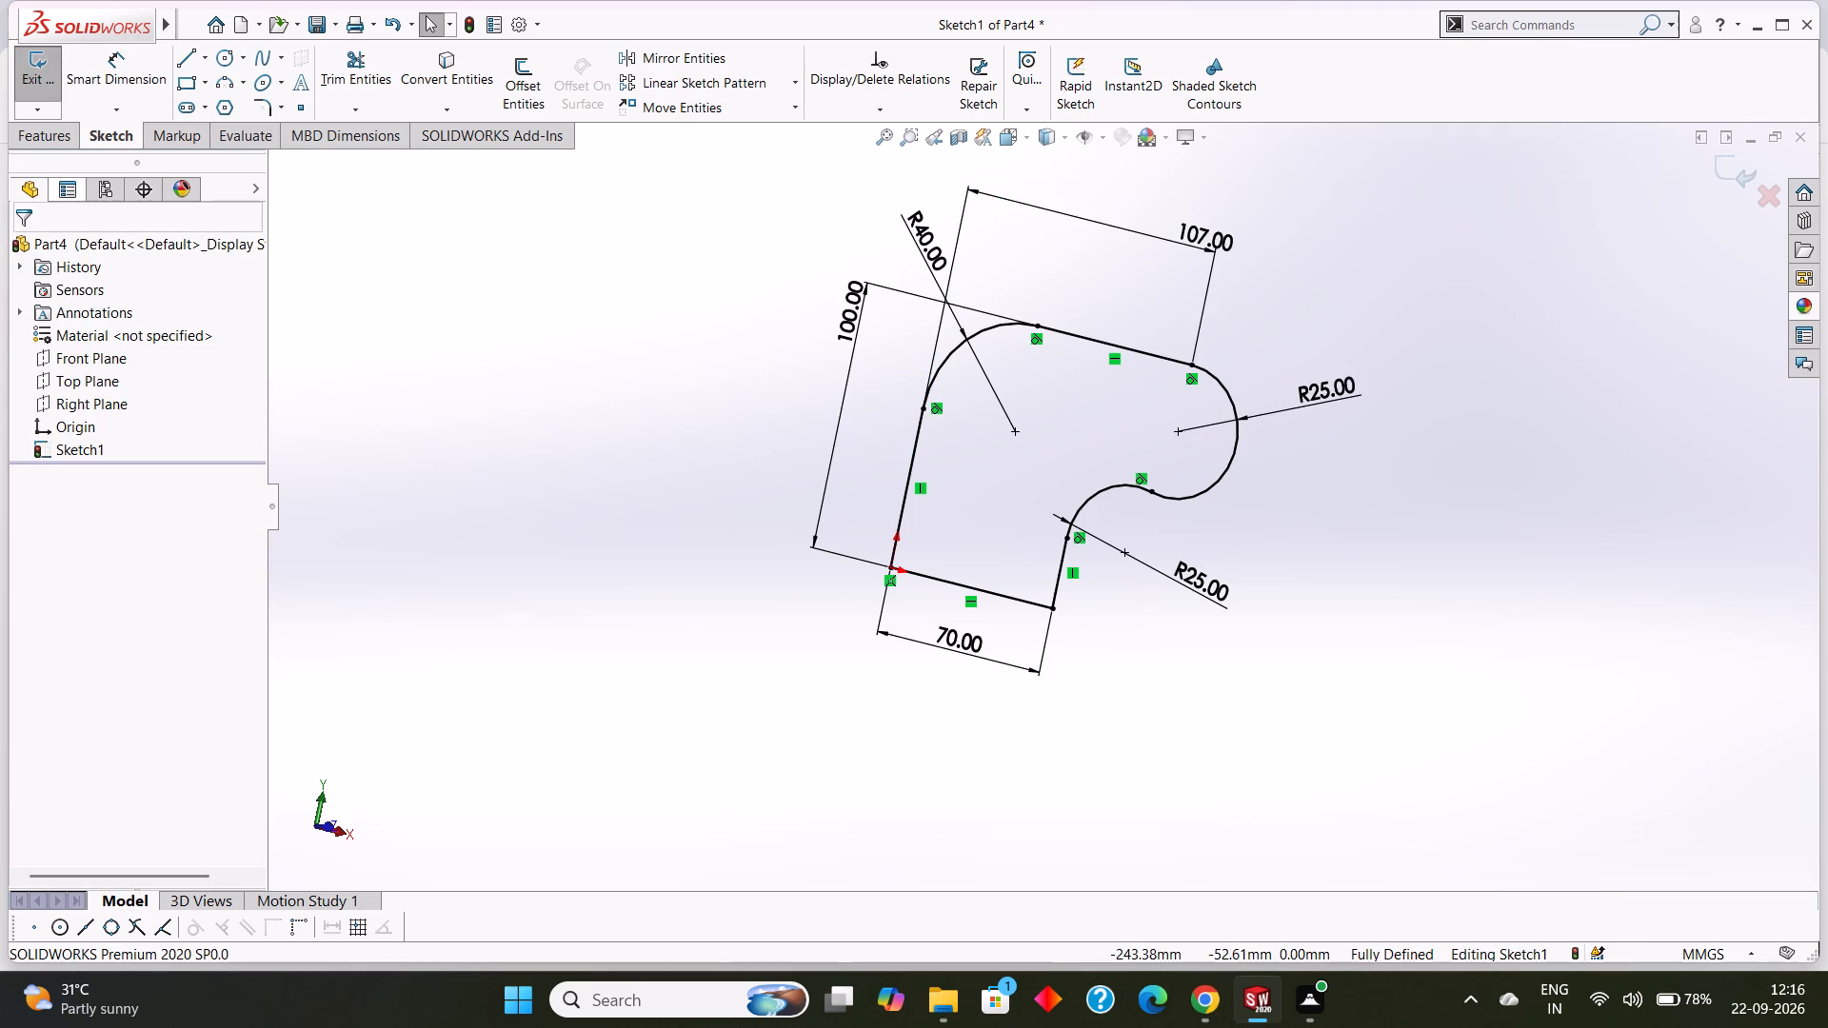
Extrude the closed profile as a boss with a blind depth of 20 mm.
left_click(43, 140)
left_click(37, 94)
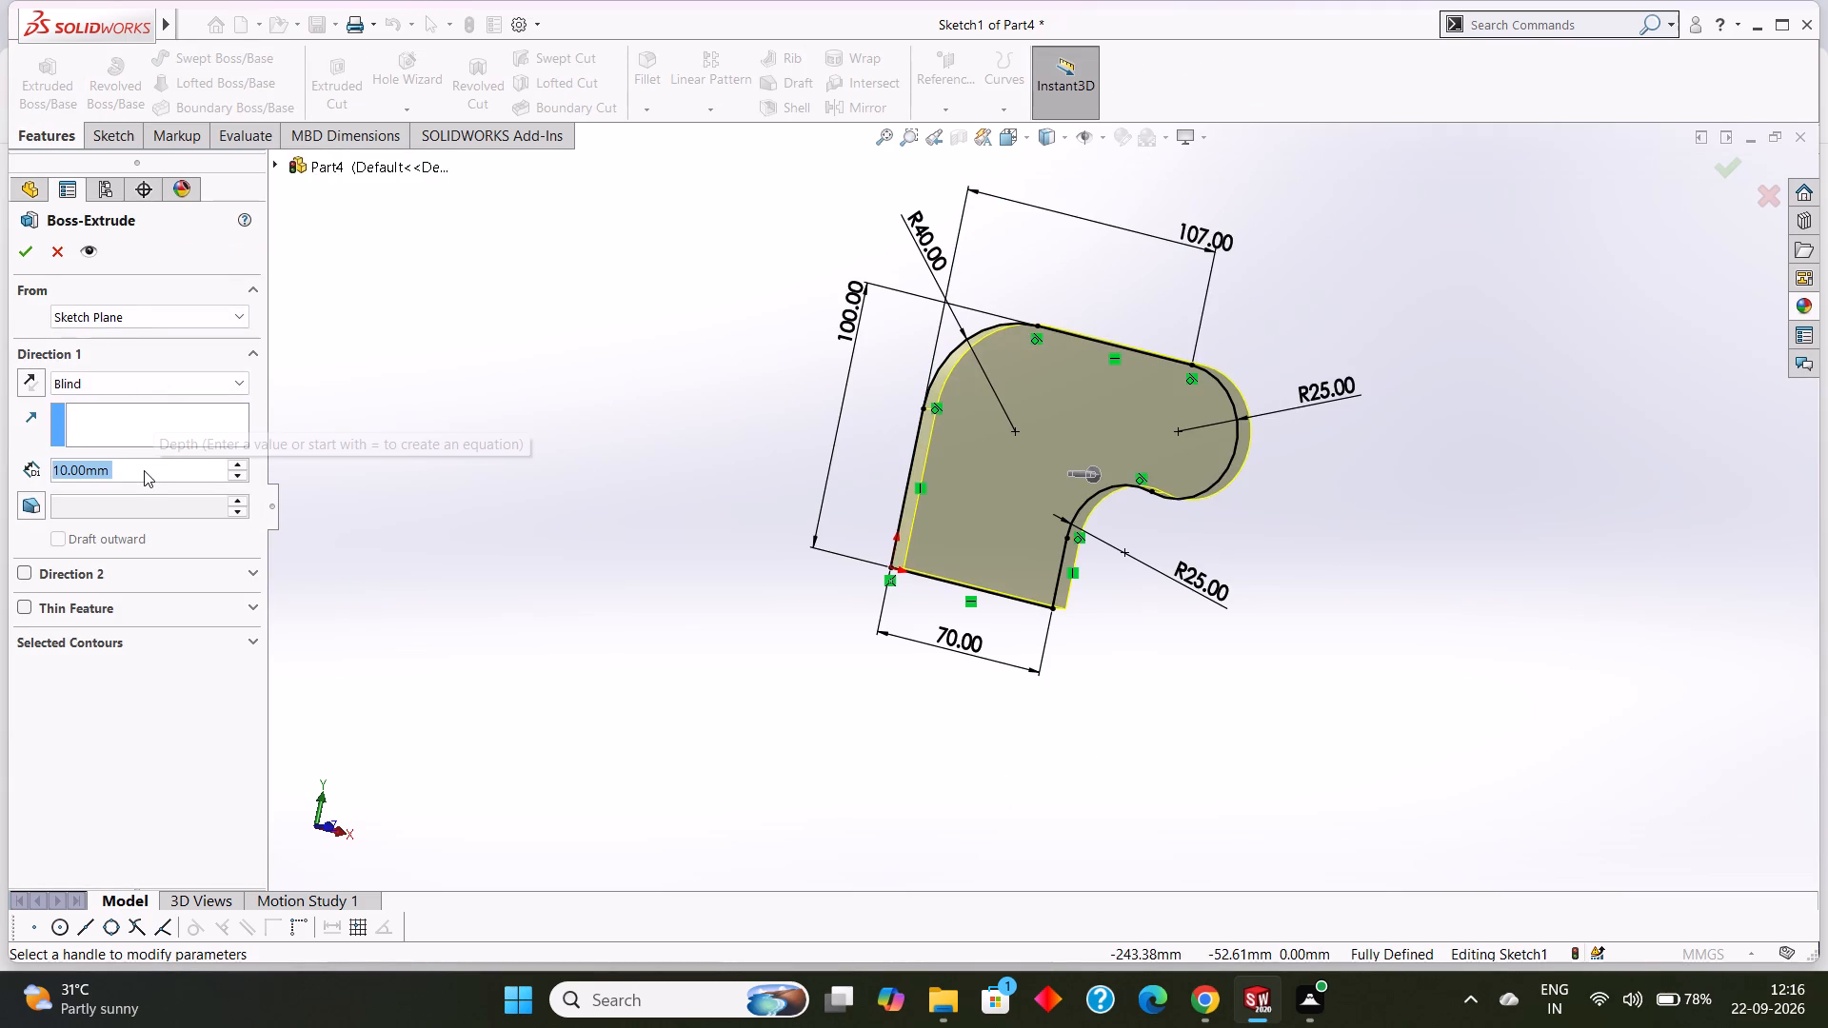
type("20")
key("Return")
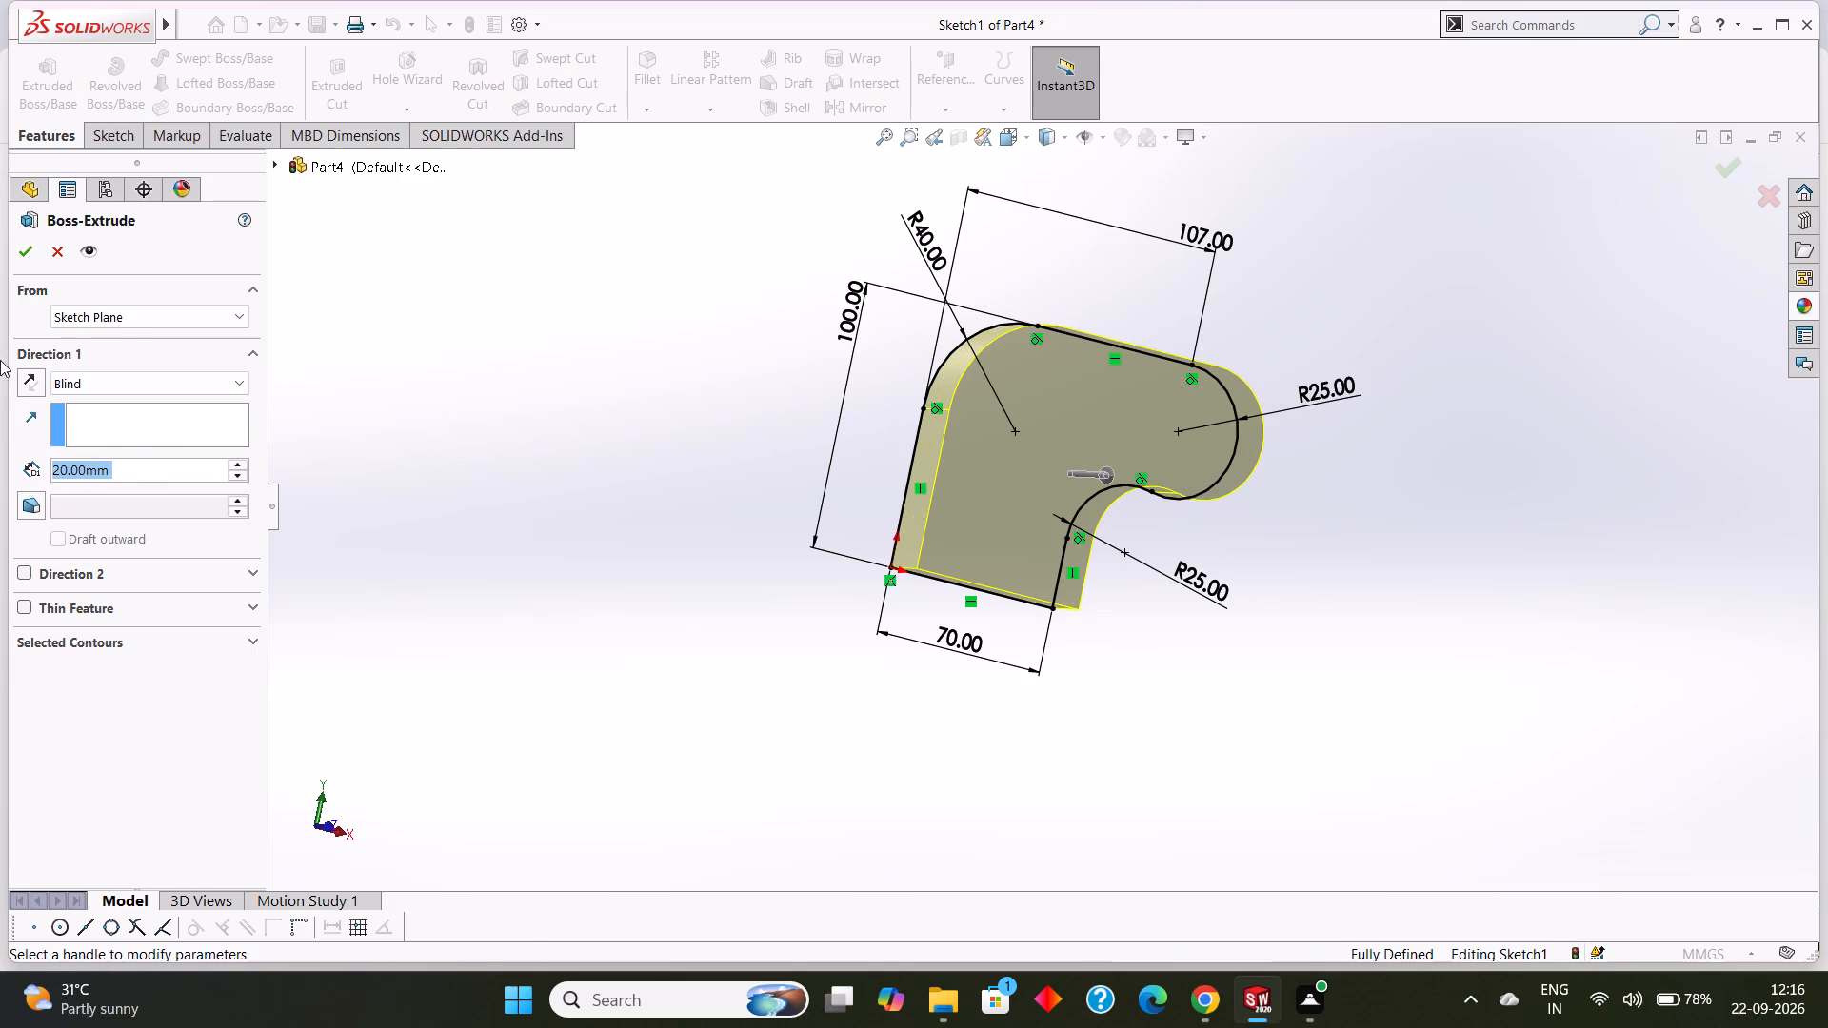
left_click(16, 253)
left_click(616, 460)
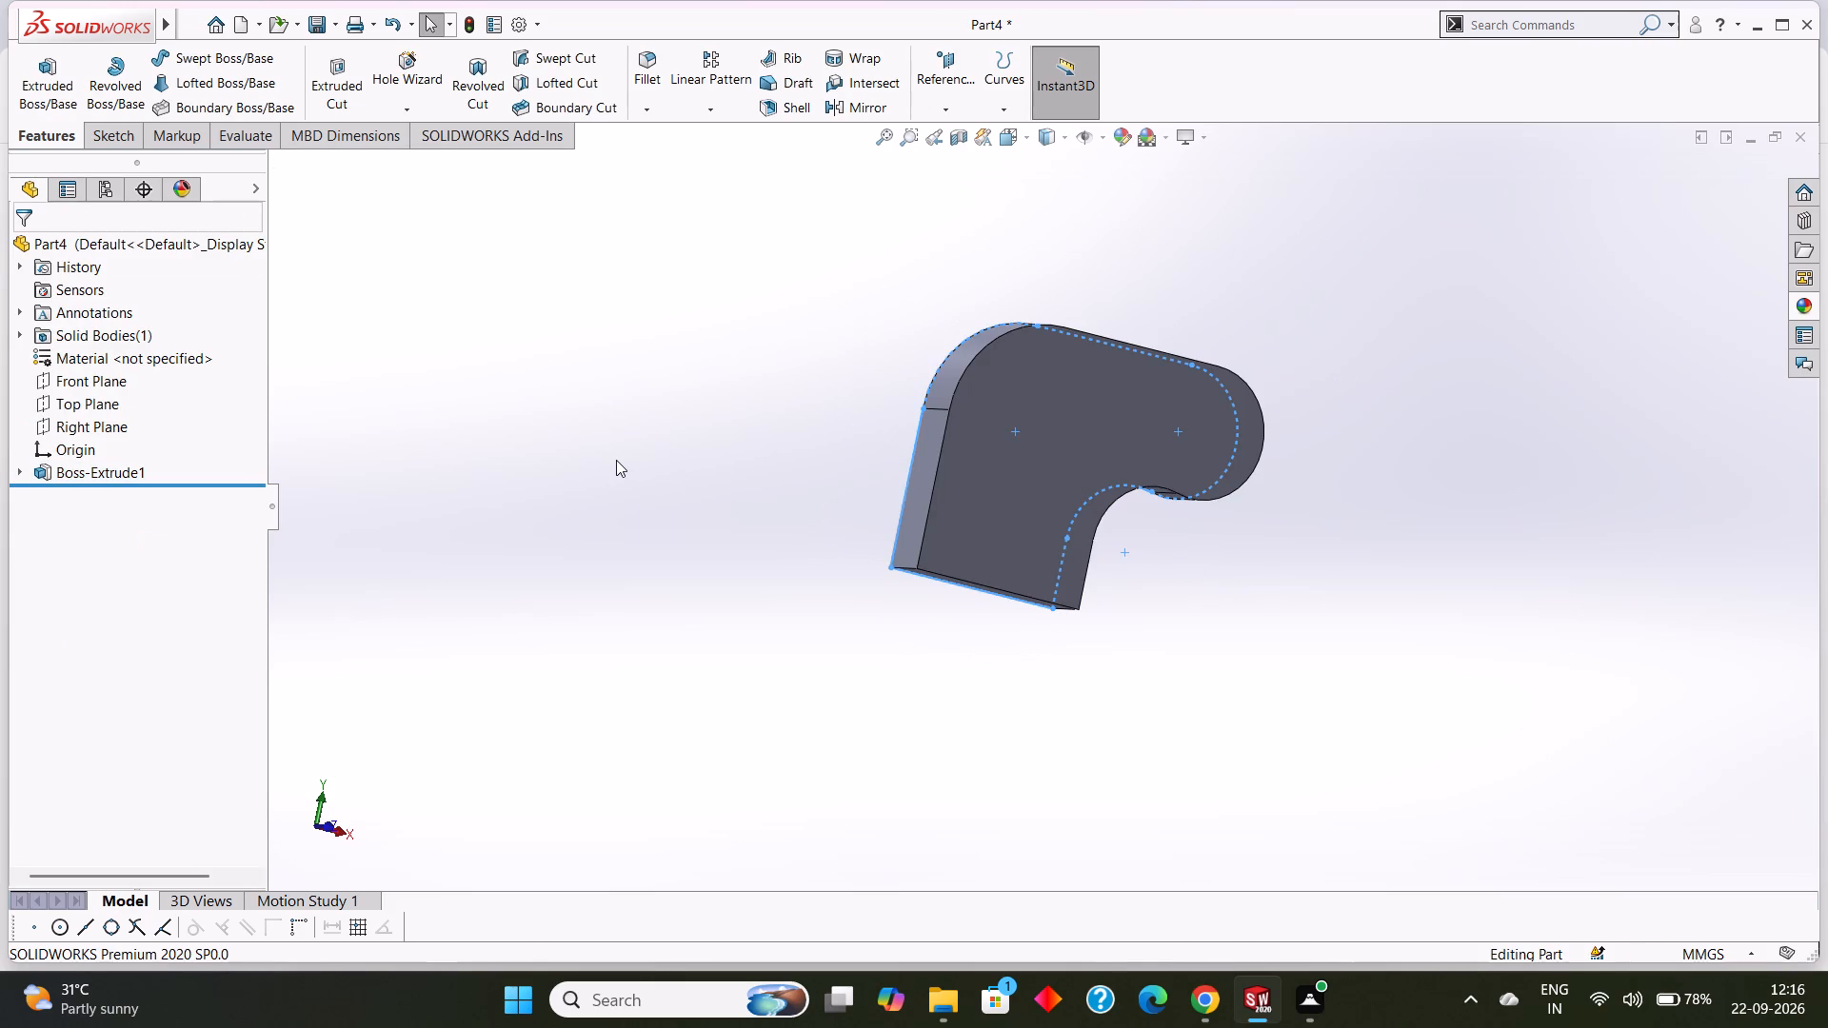
Examine the extruded solid's front face and side edges from slightly different angles.
middle_click_drag(1413, 521, 1348, 547)
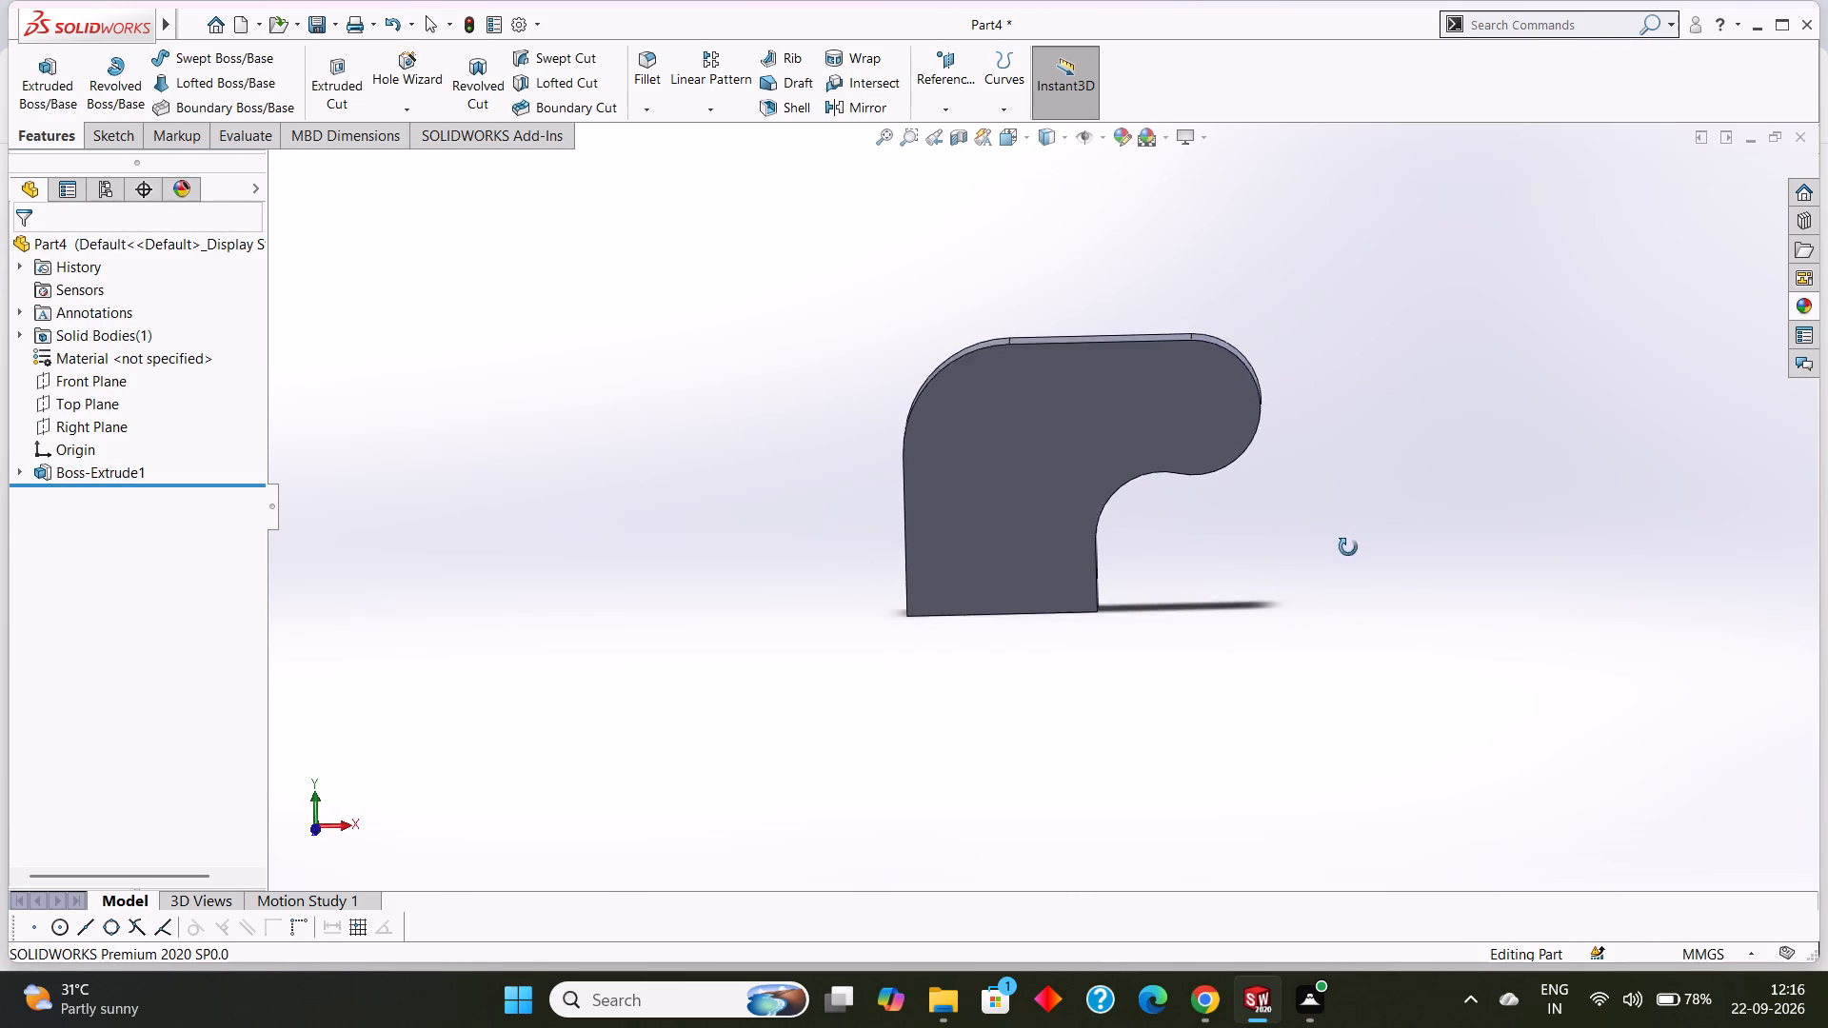
middle_click_drag(1348, 547, 1321, 562)
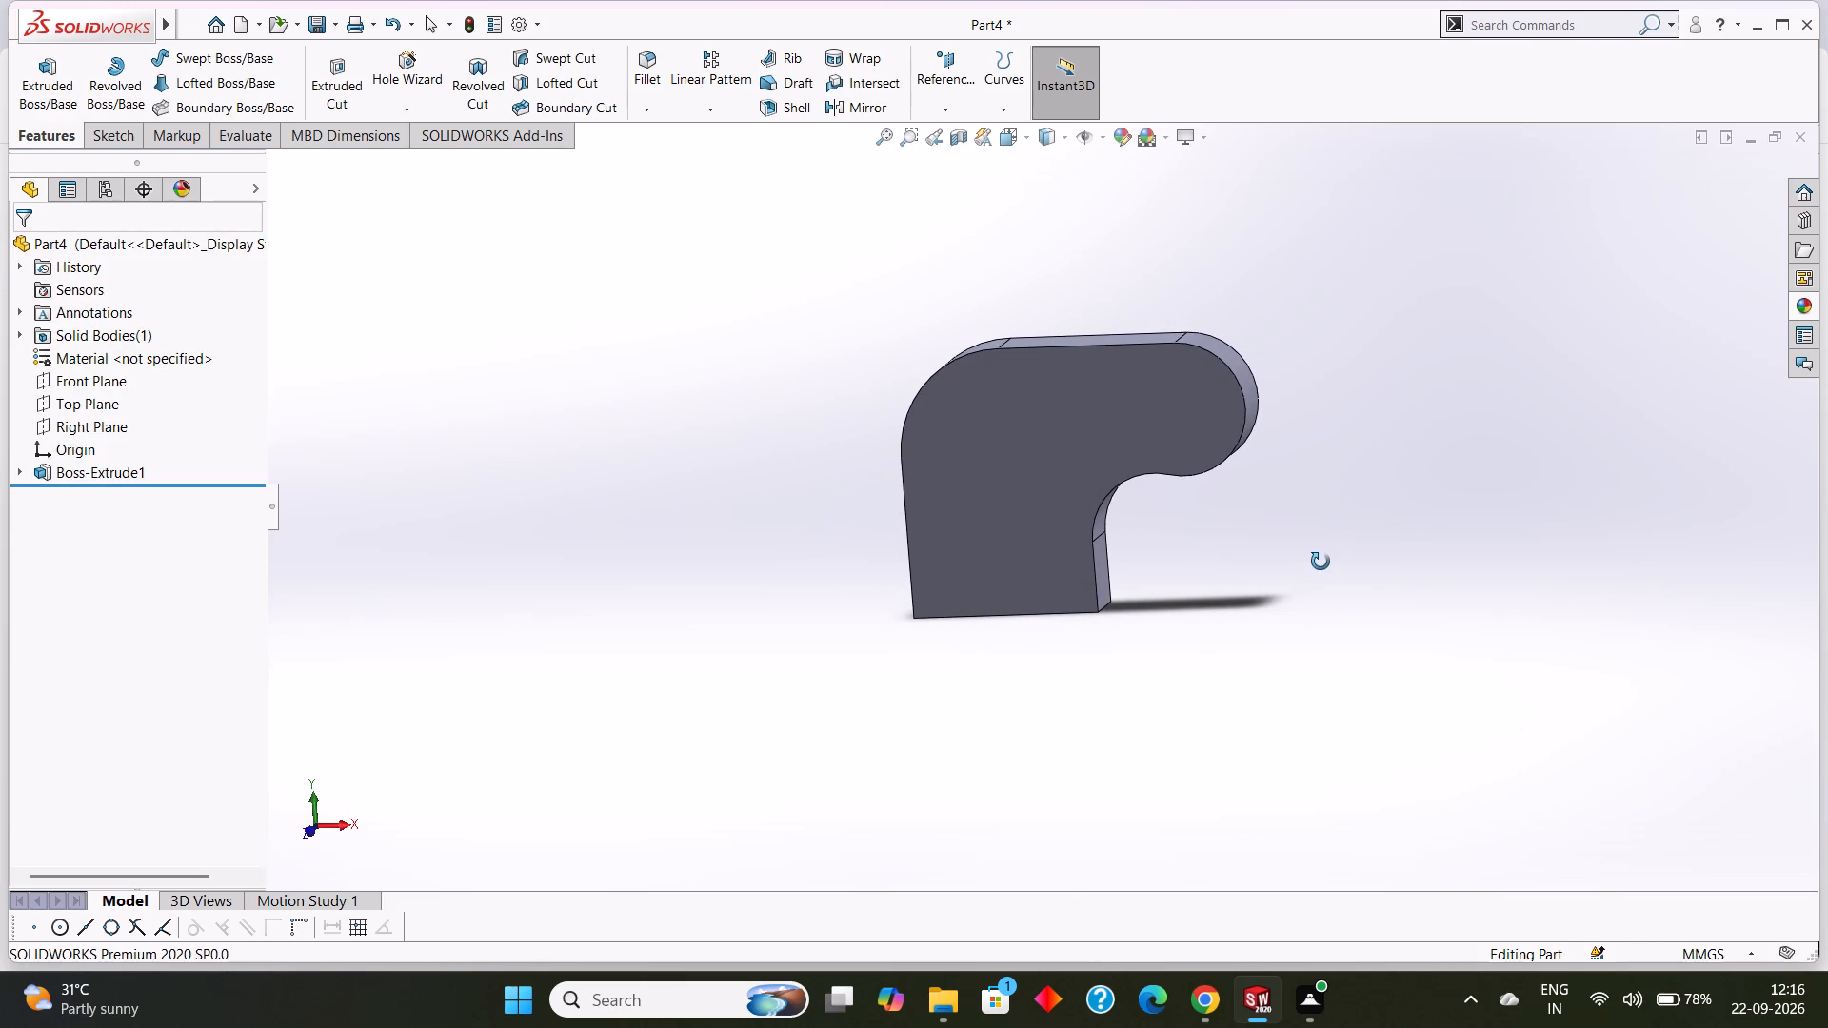
middle_click_drag(1321, 562, 1340, 562)
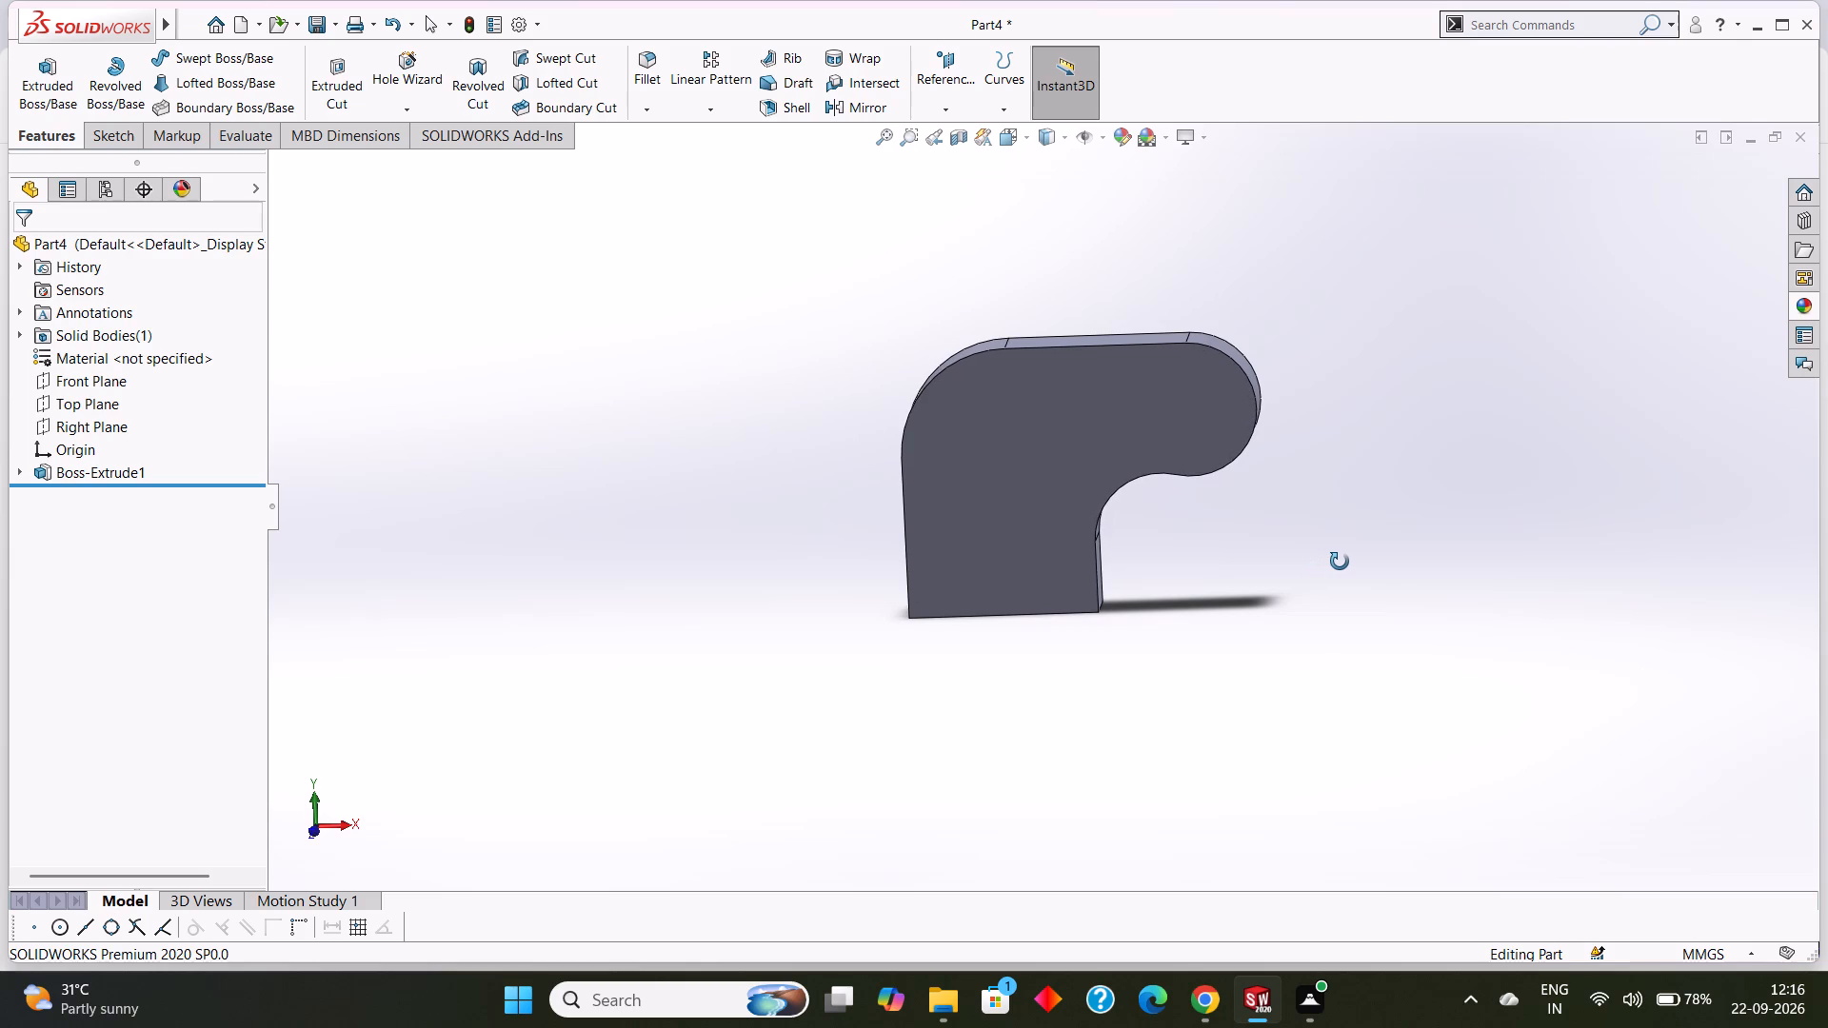
middle_click_drag(1340, 562, 1347, 563)
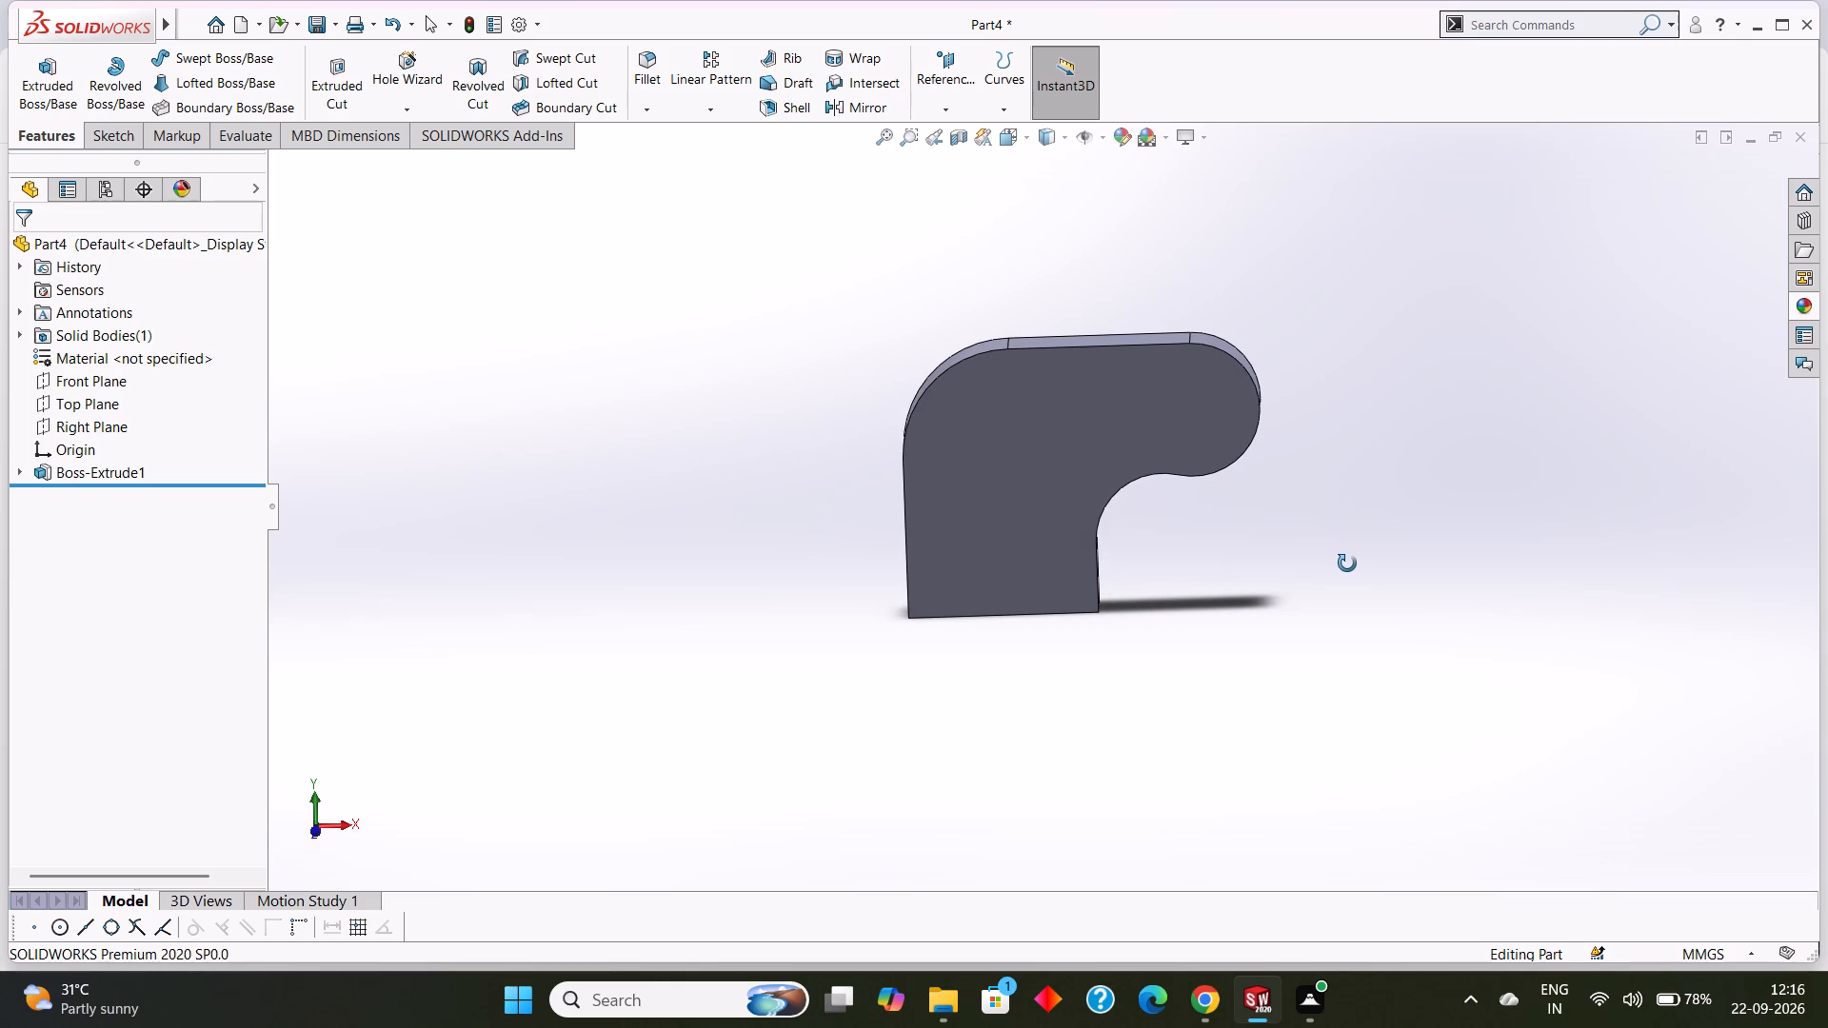
middle_click_drag(1347, 563, 1351, 565)
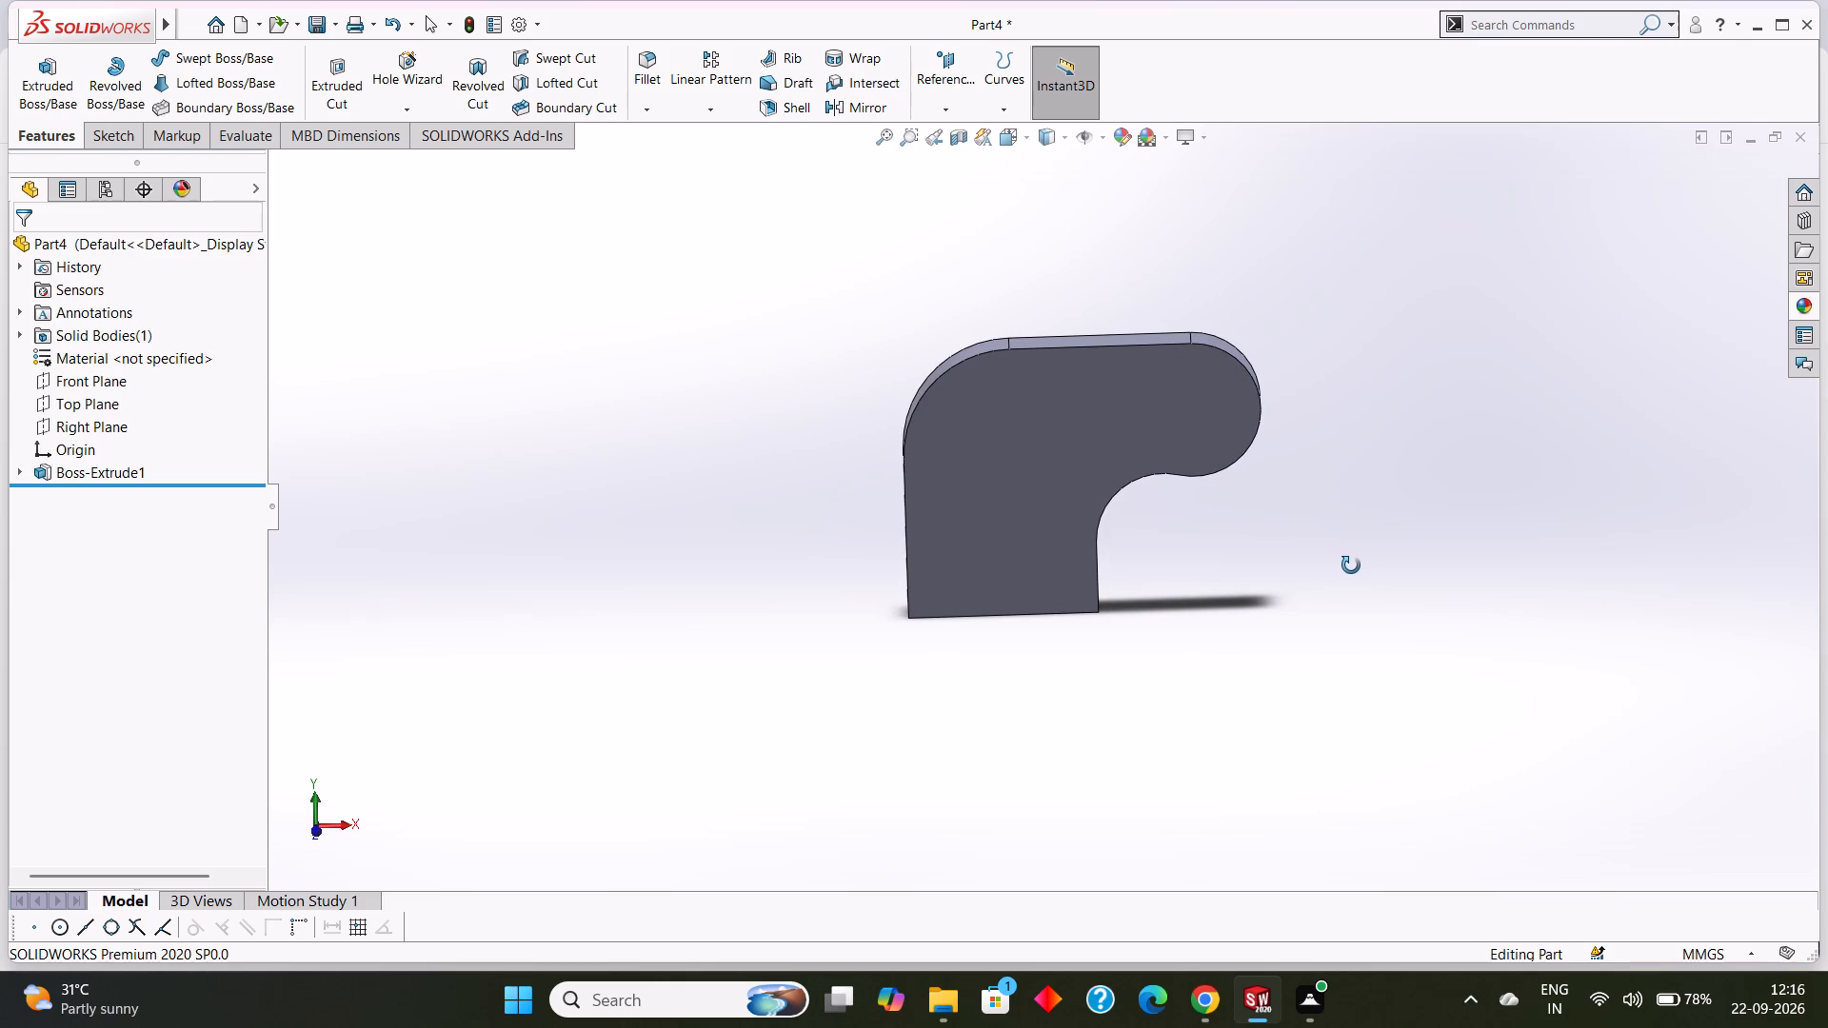
middle_click_drag(1351, 565, 1361, 571)
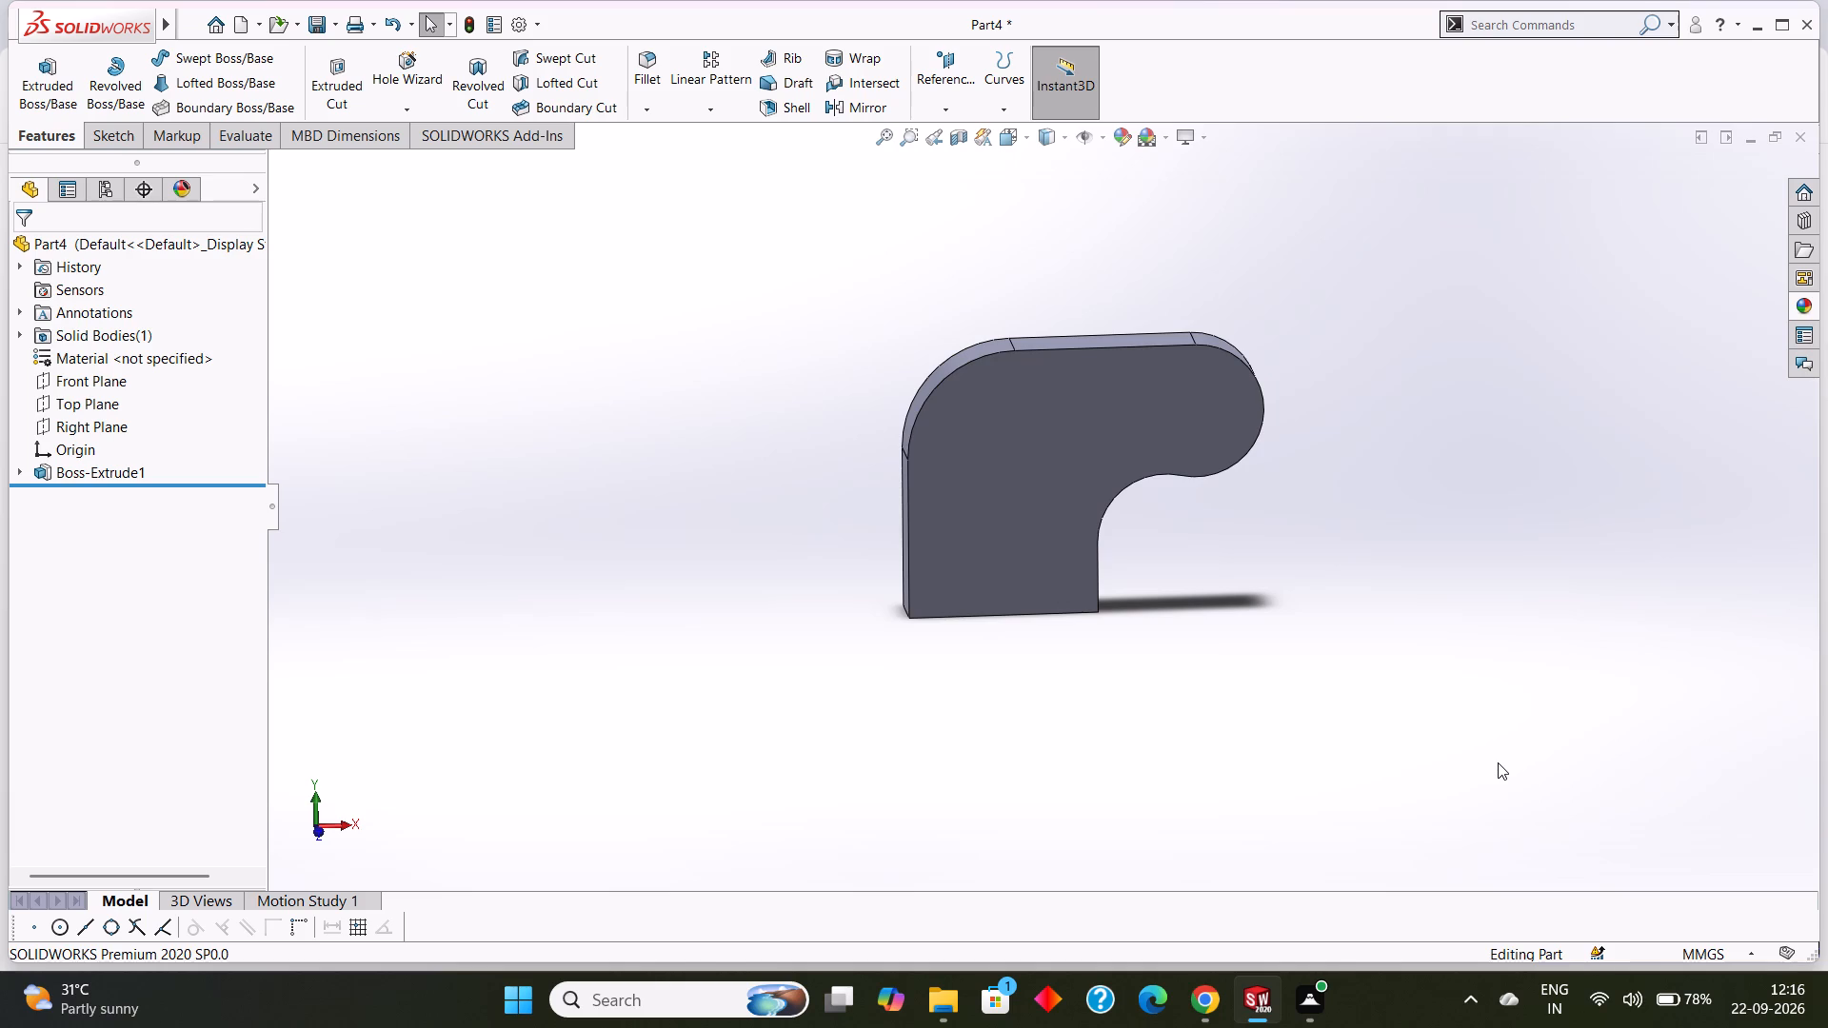
middle_click_drag(1416, 698, 1390, 678)
scroll(1390, 678, "up", 1)
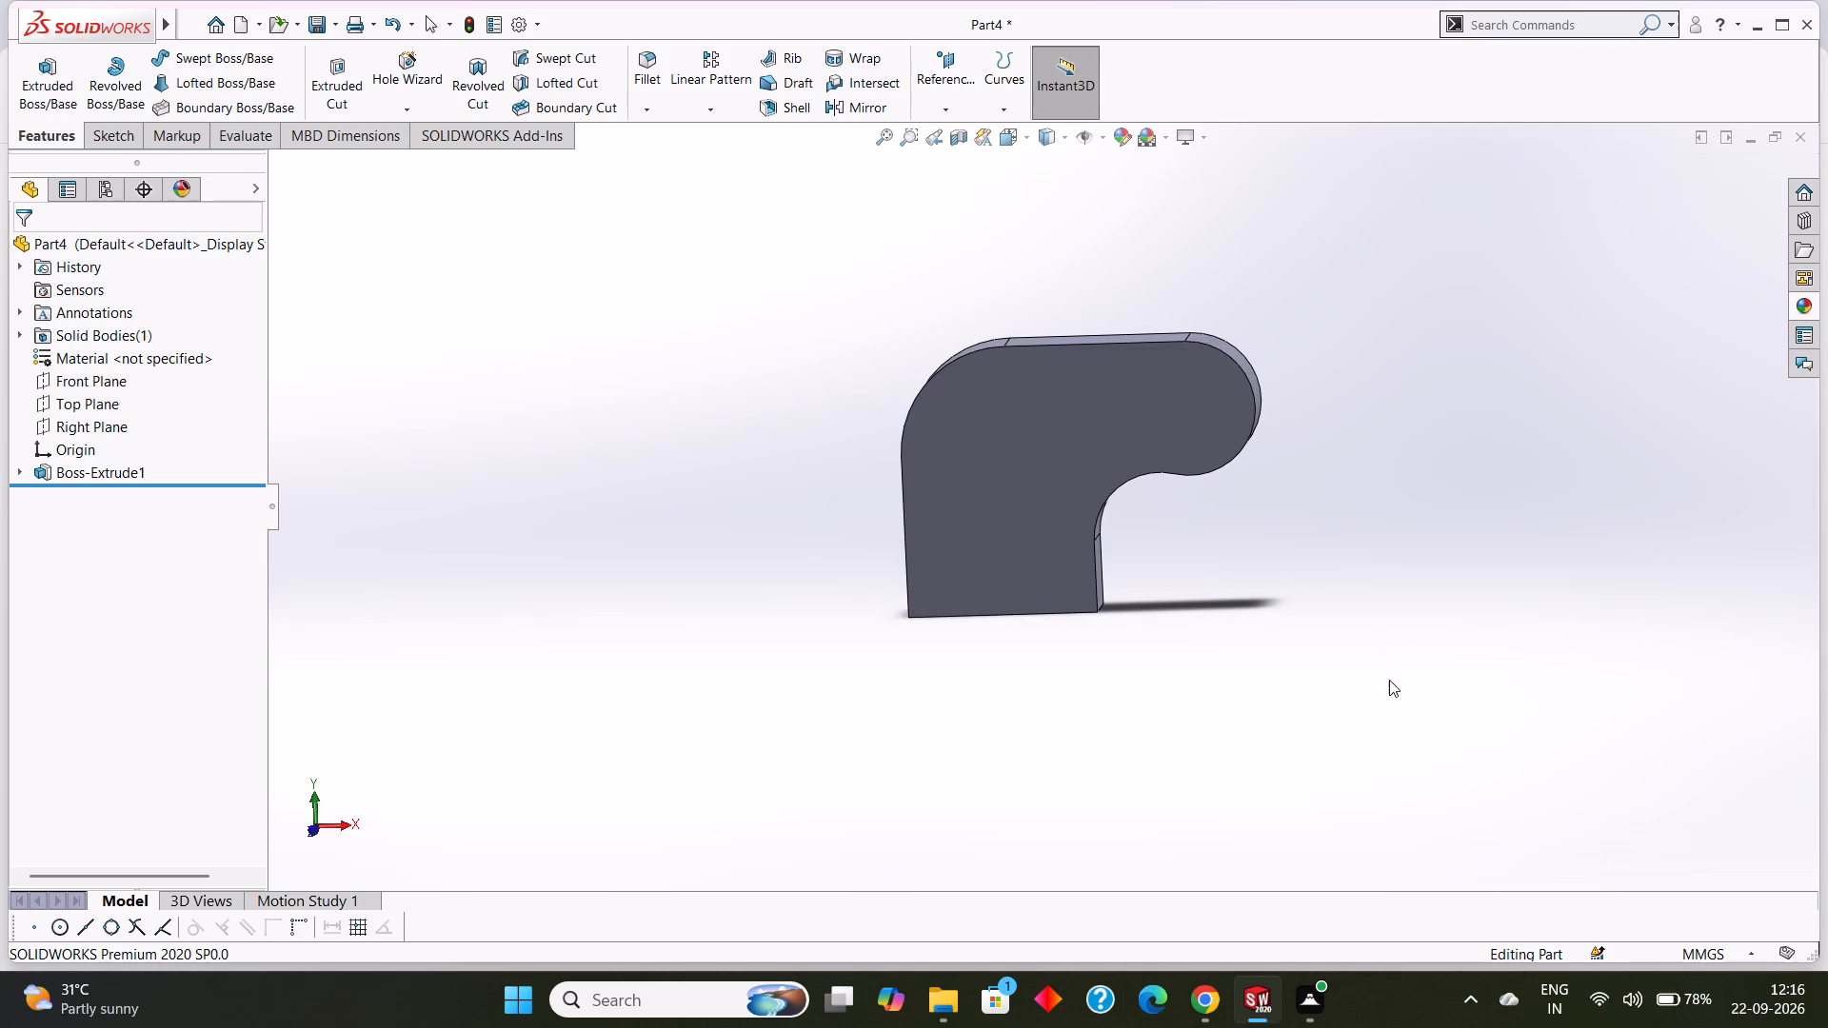
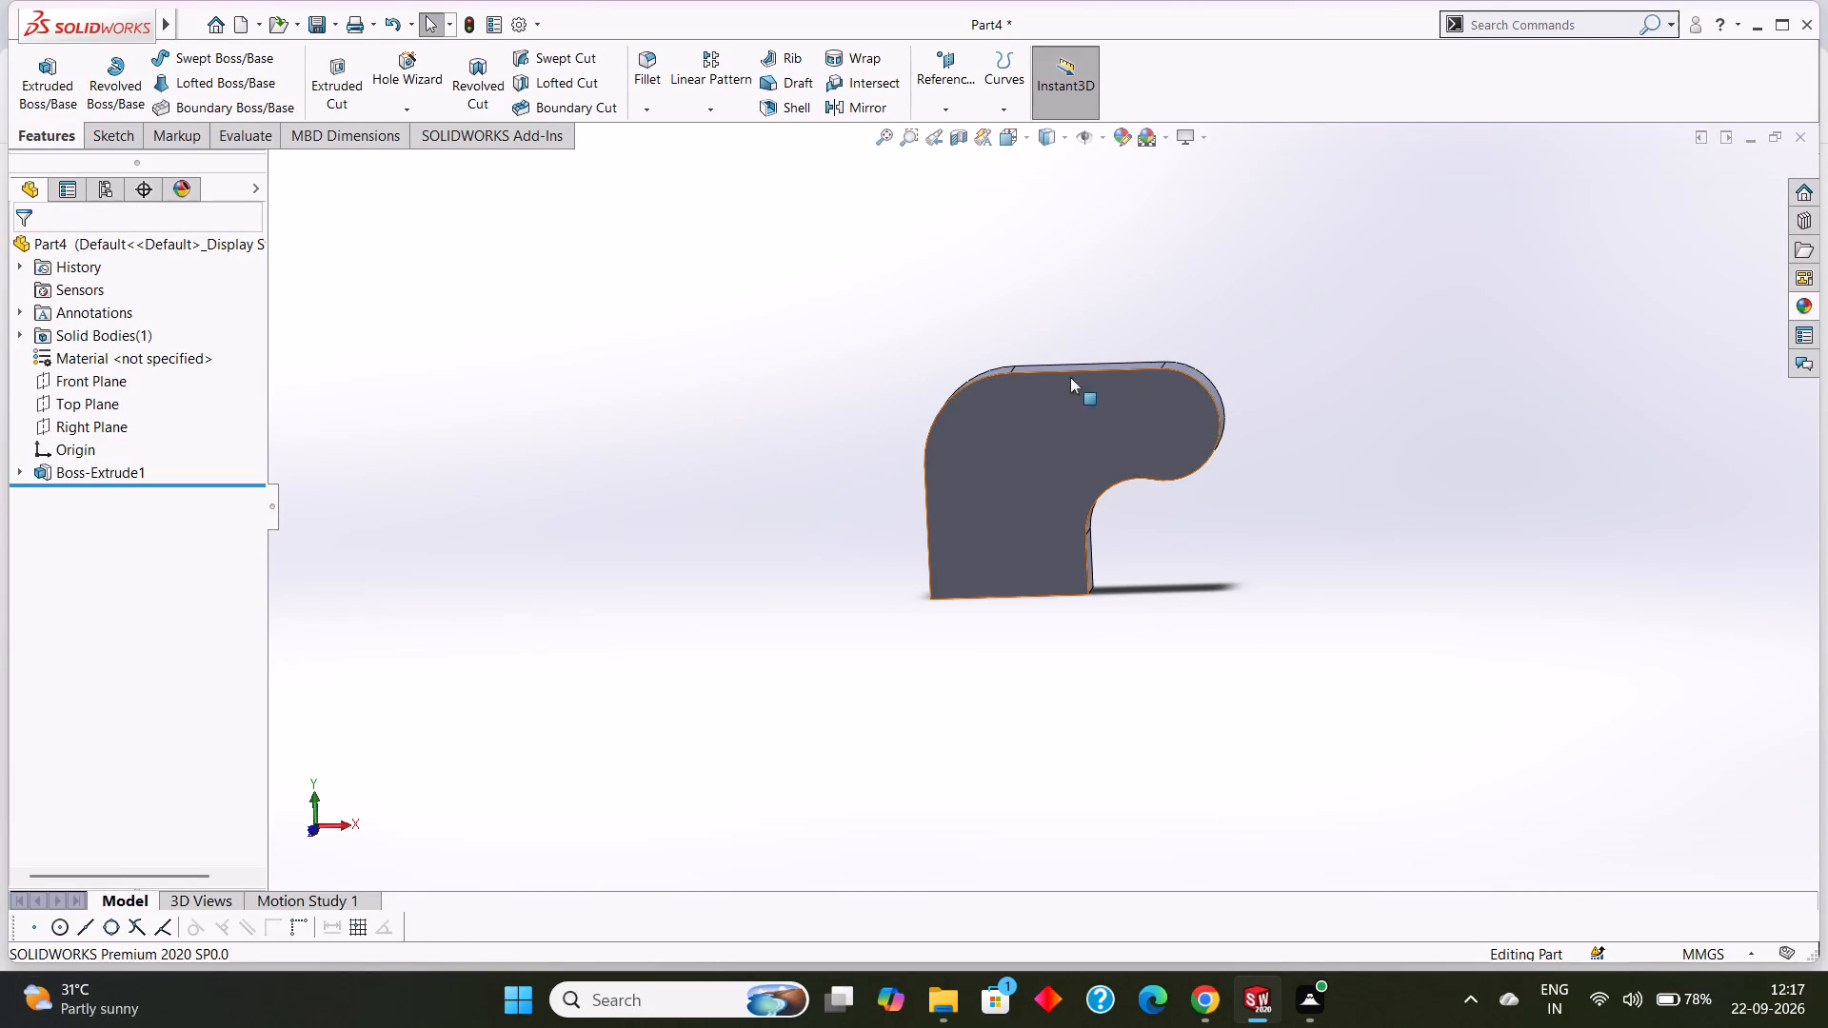
Examine the extruded solid's front face, curved corners and side thickness from several angles.
middle_click_drag(1248, 543, 1265, 538)
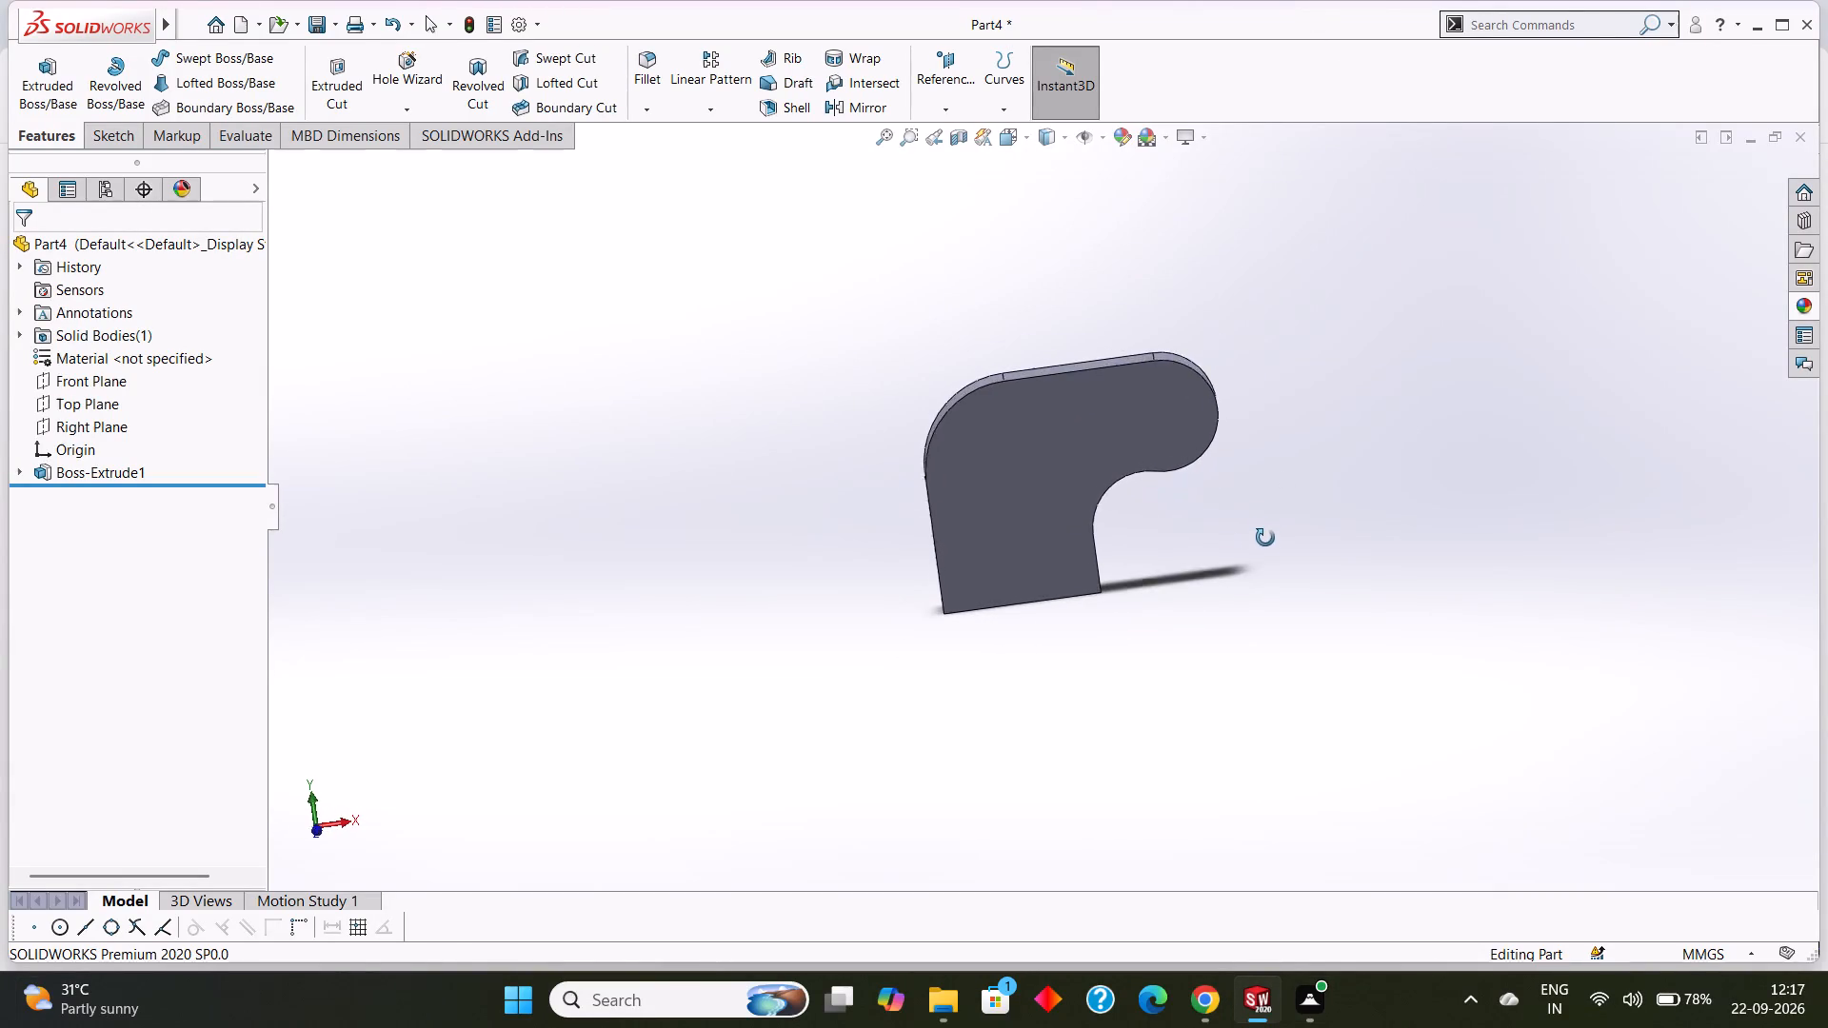
middle_click_drag(1265, 538, 1260, 521)
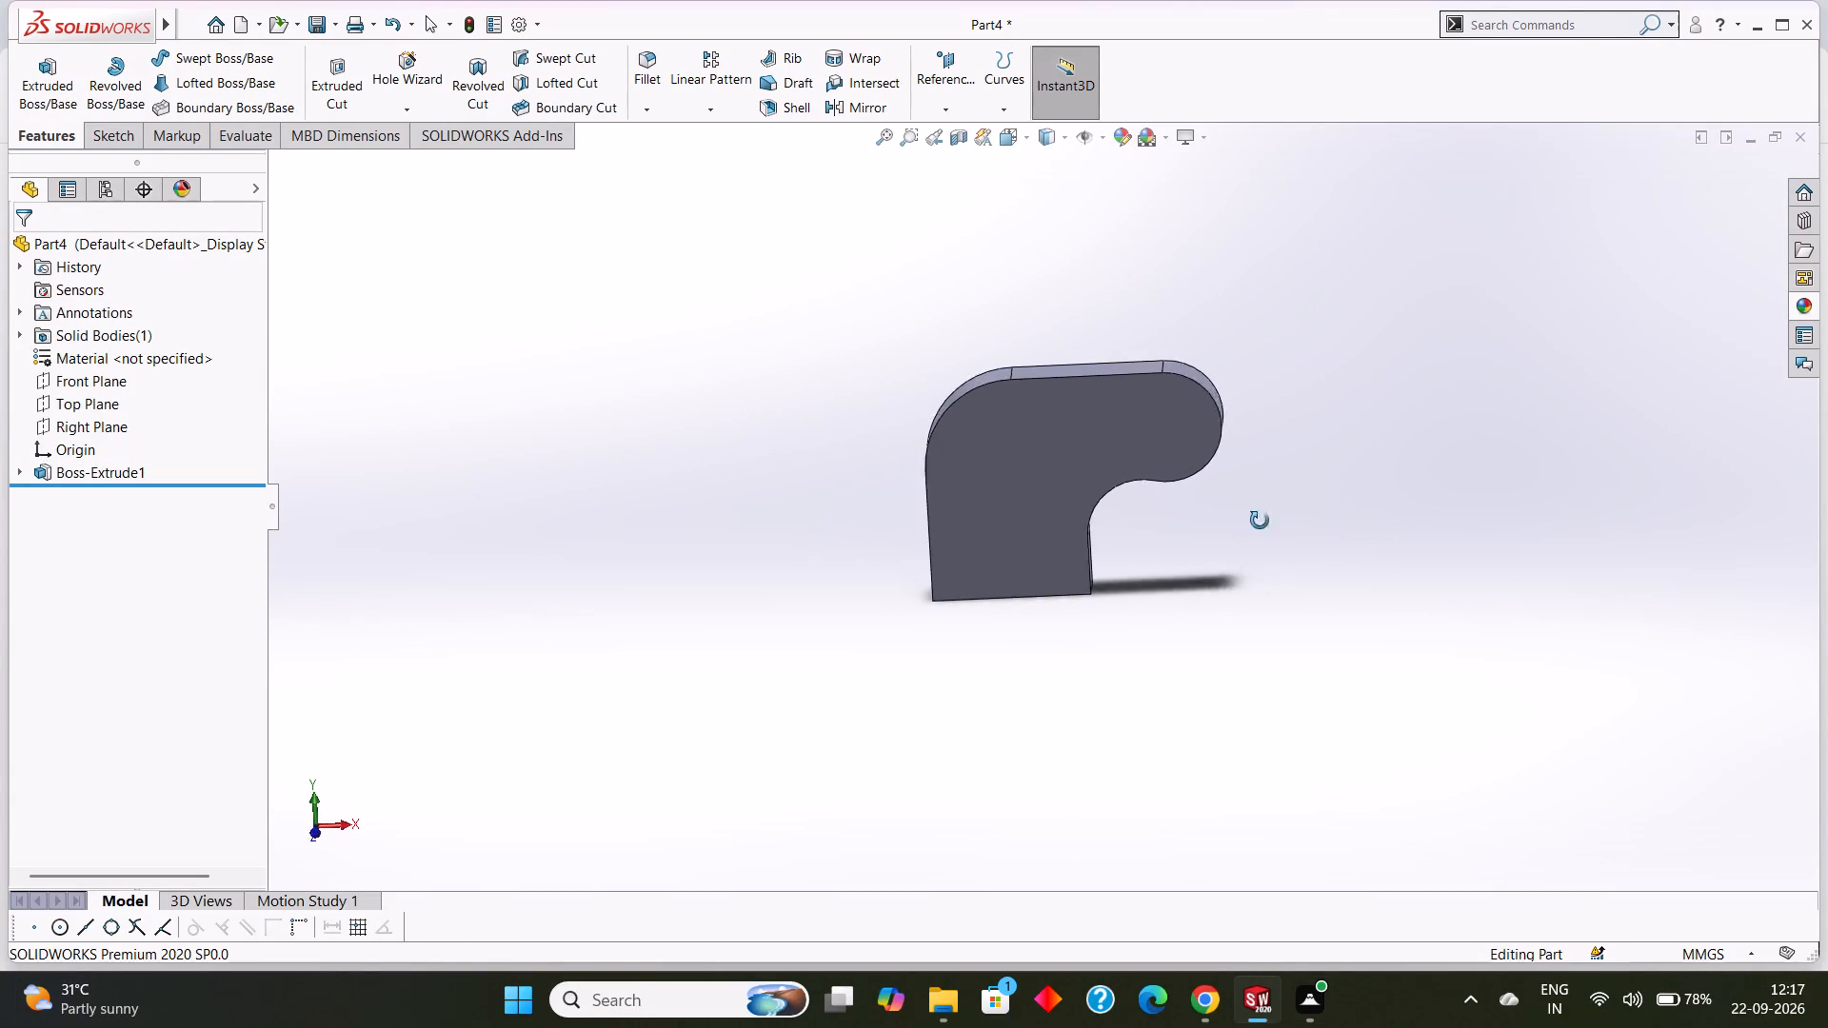
middle_click_drag(1260, 521, 1281, 471)
middle_click_drag(1288, 503, 1268, 536)
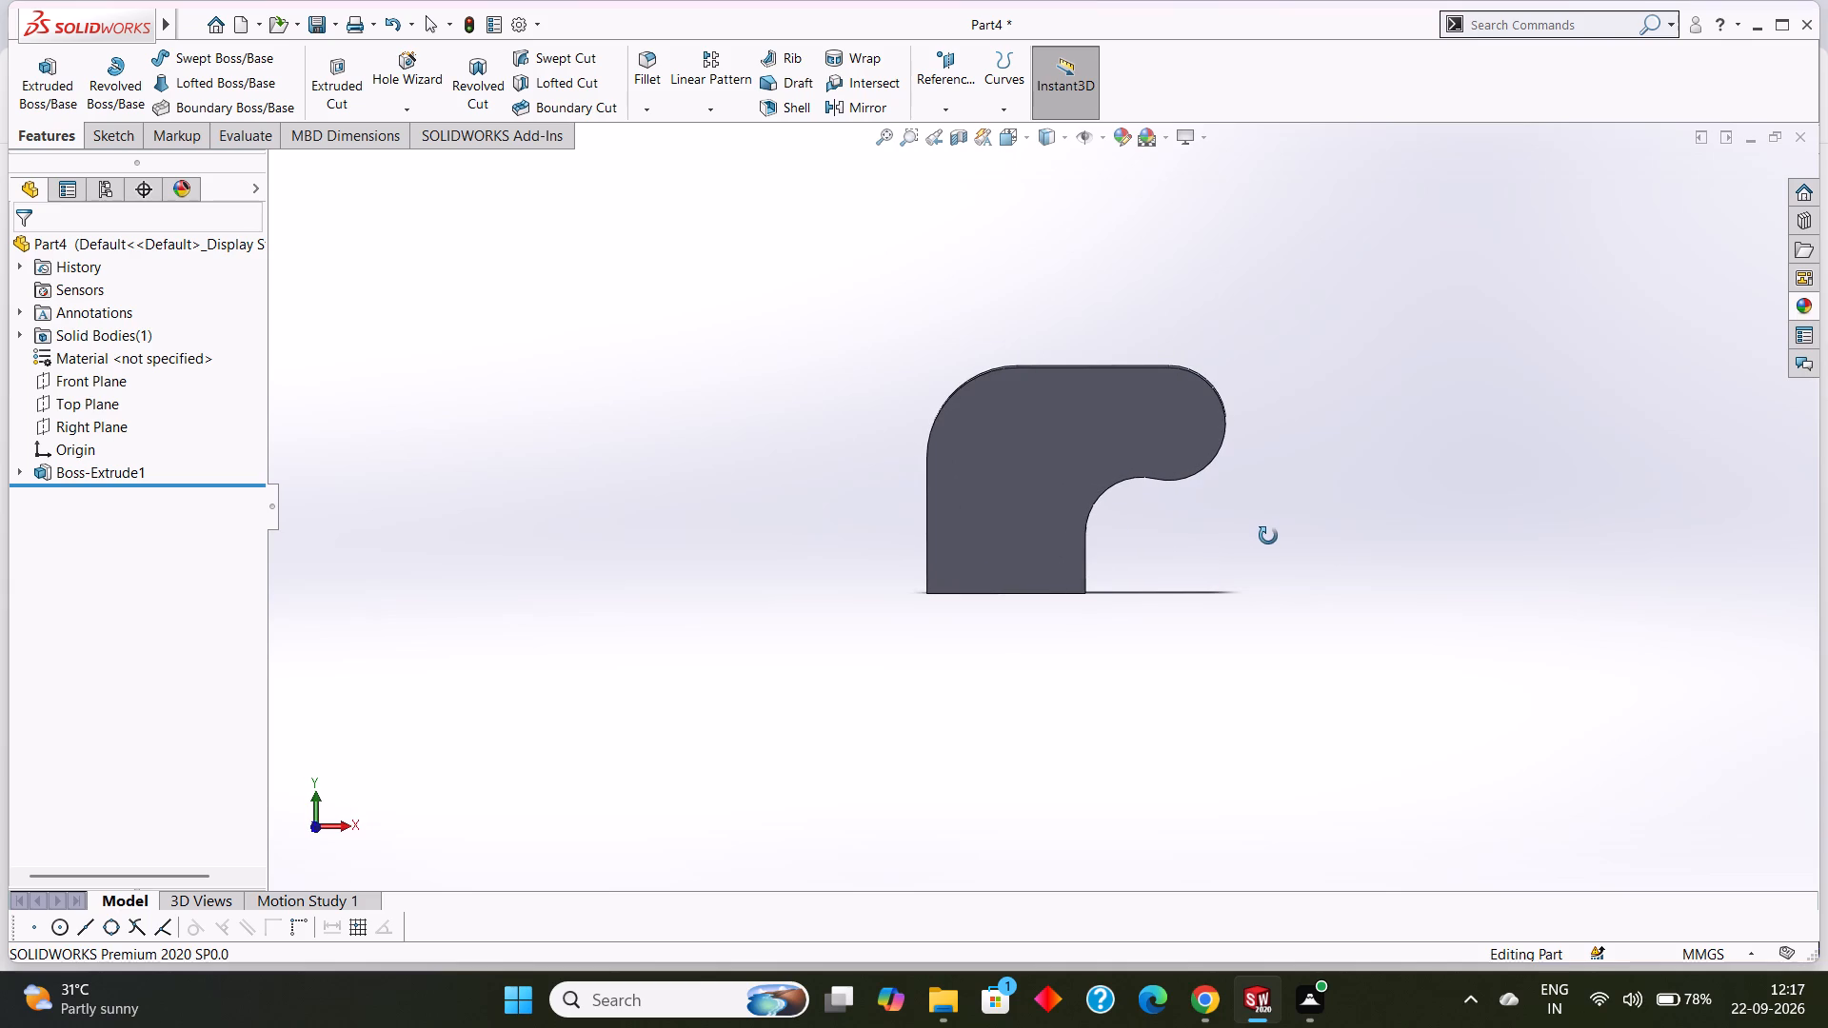
middle_click_drag(1268, 536, 1268, 538)
middle_click(1268, 558)
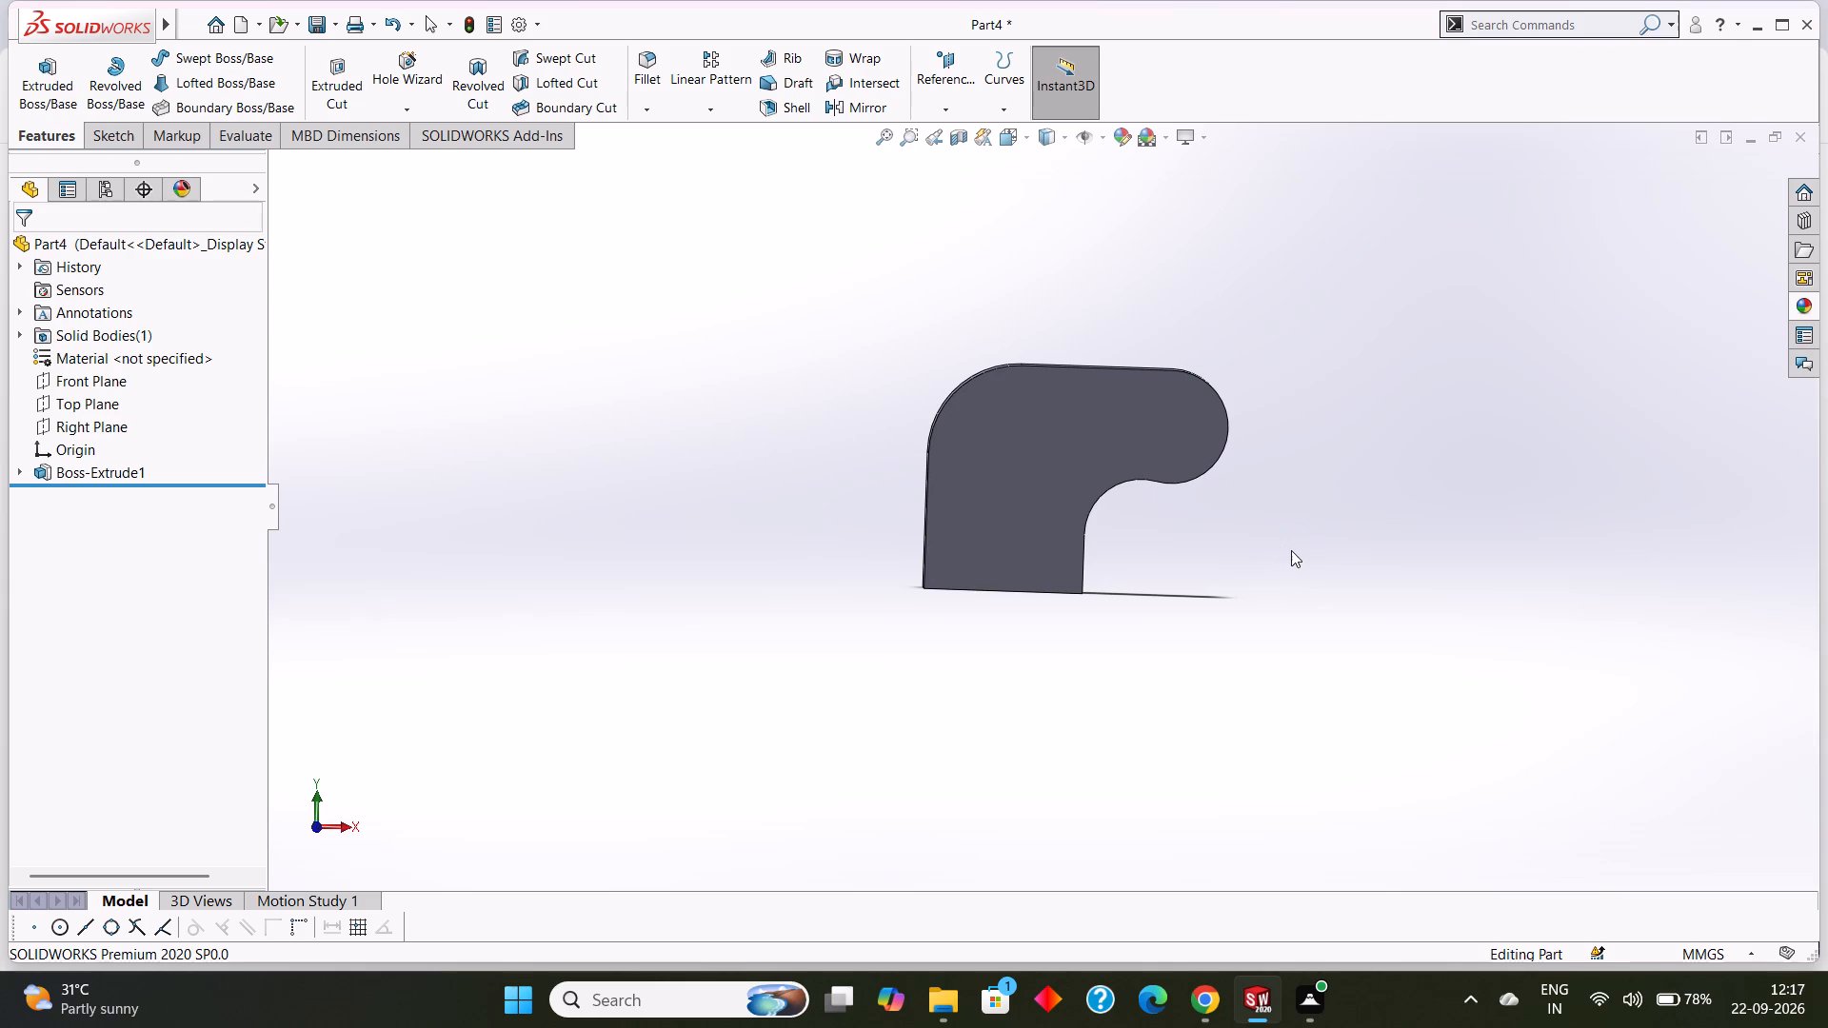
middle_click_drag(1291, 550, 1300, 529)
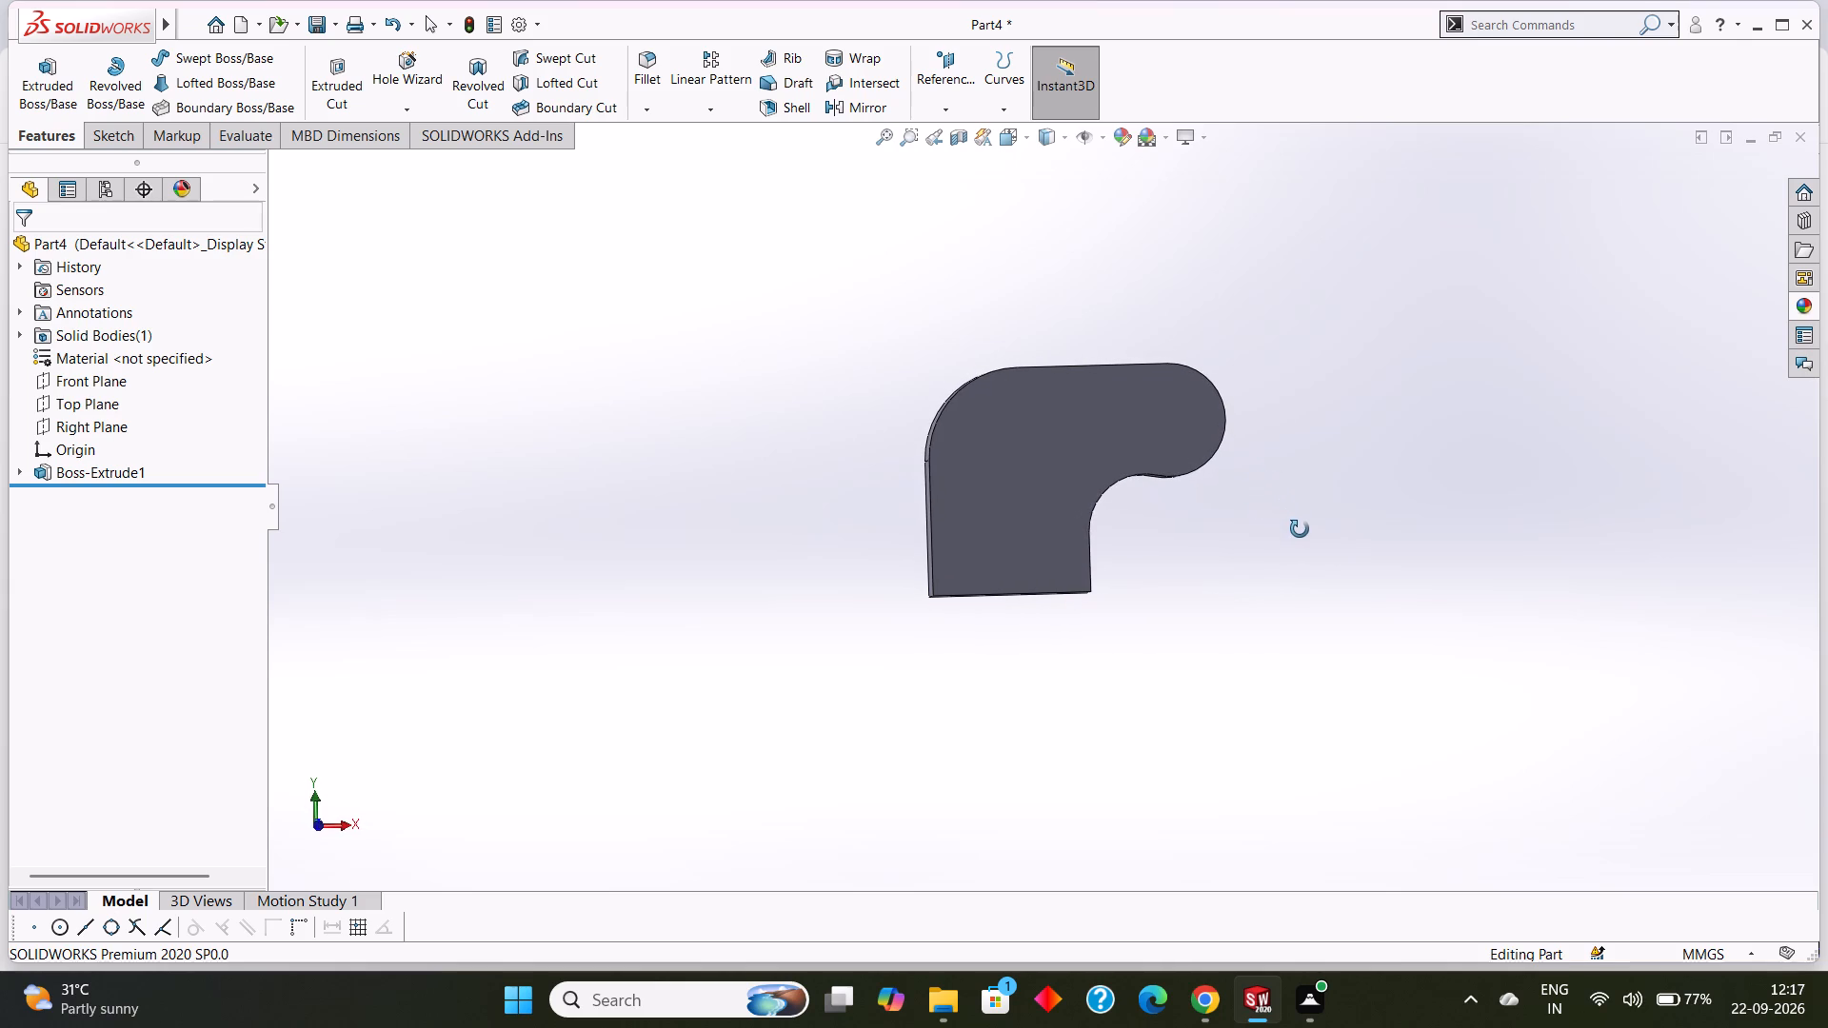
middle_click_drag(1300, 529, 1275, 528)
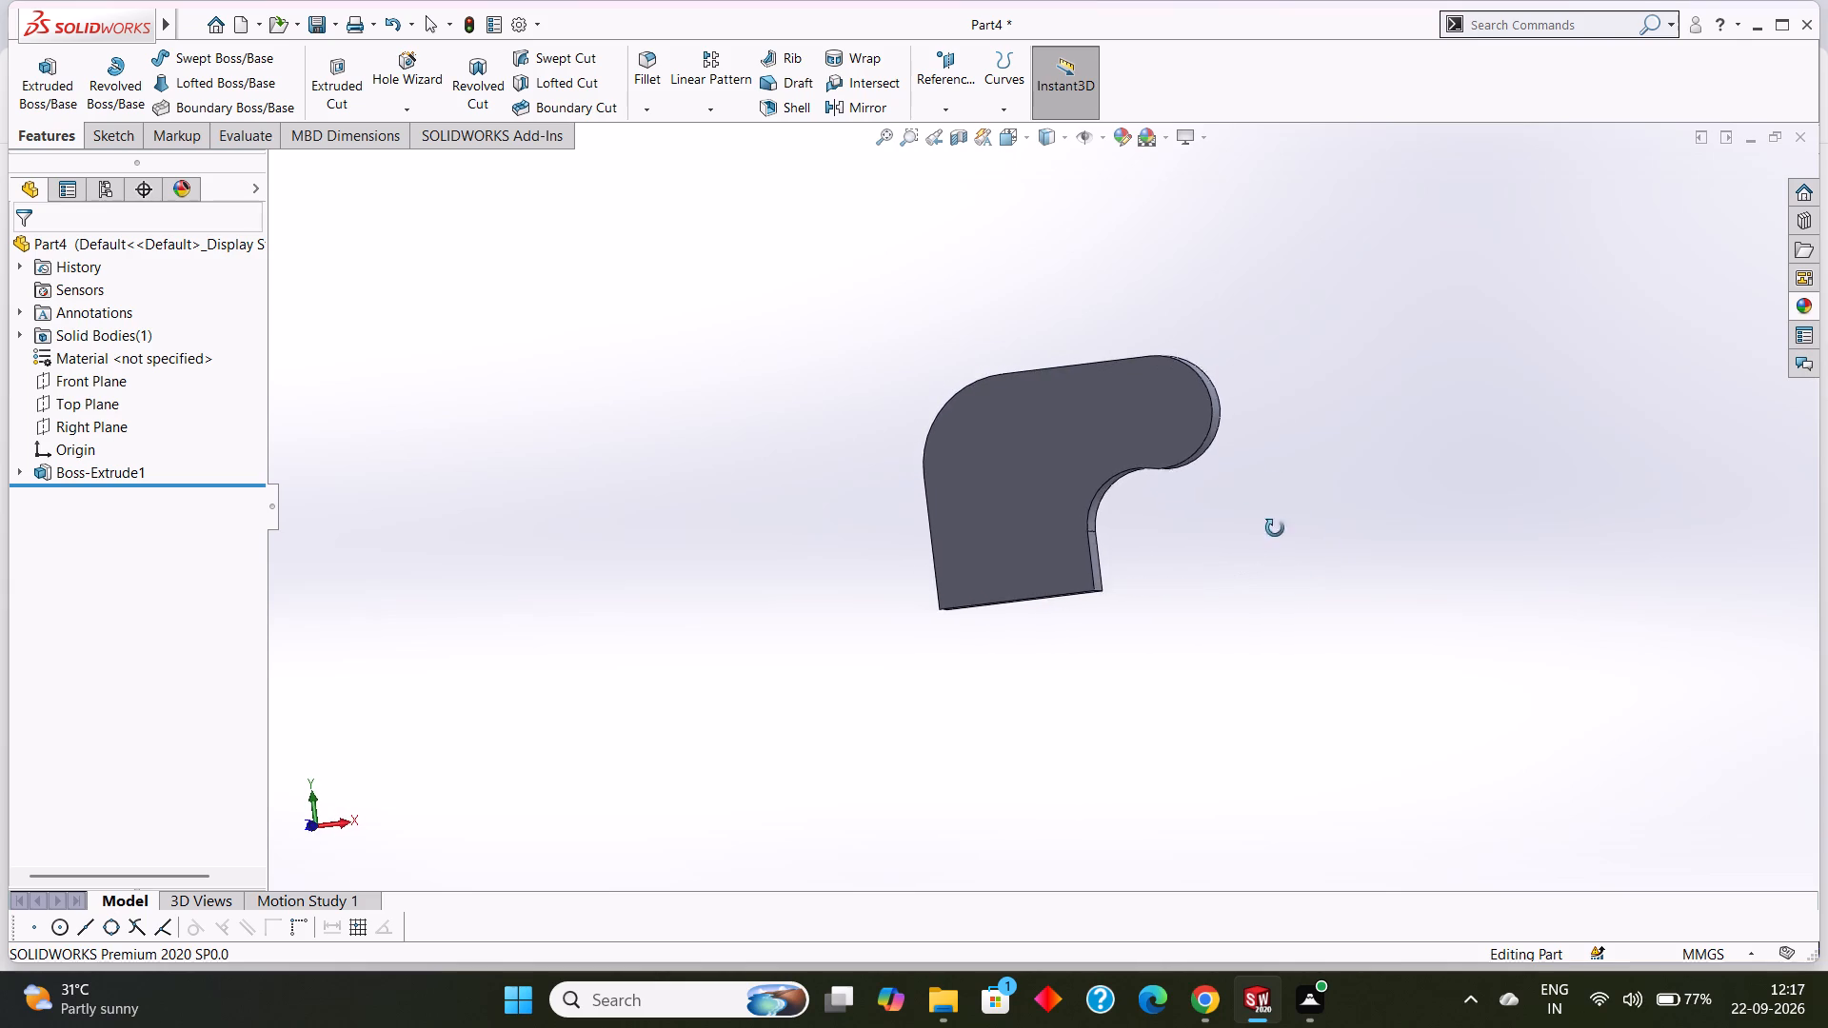
middle_click_drag(1275, 528, 1283, 524)
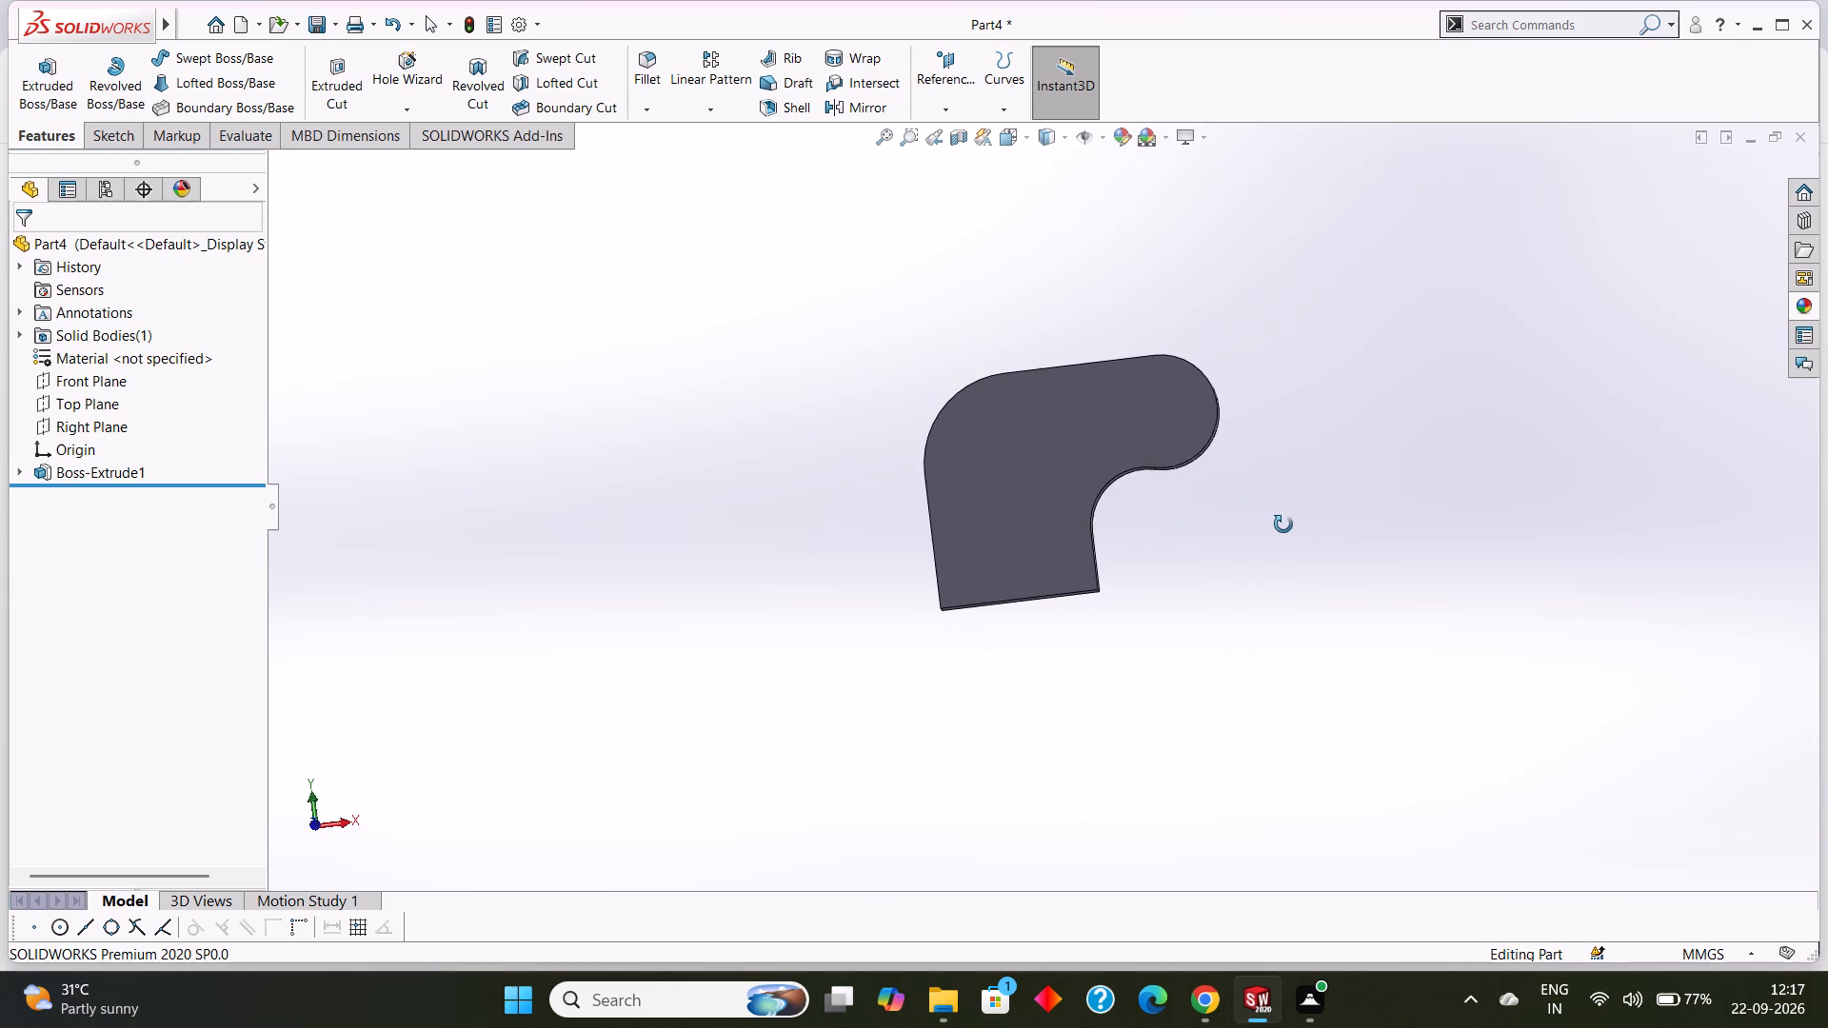
middle_click_drag(1283, 524, 1333, 501)
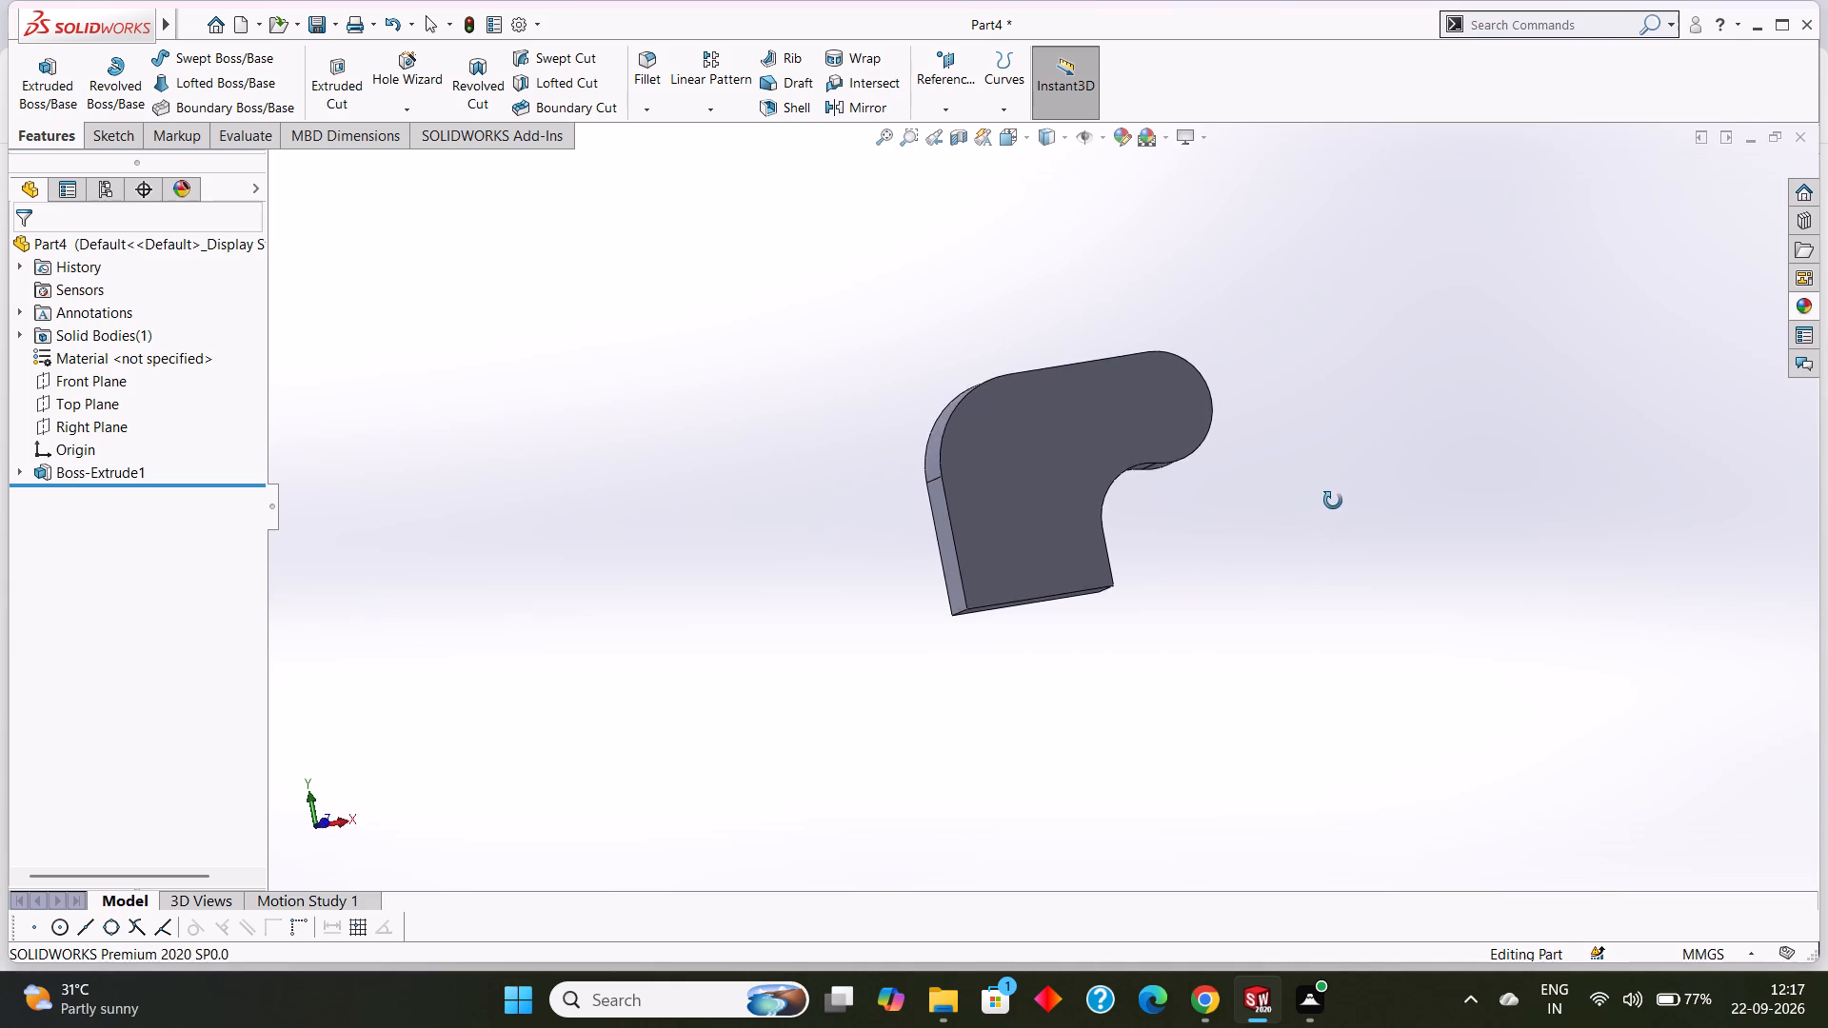
middle_click_drag(1333, 501, 1360, 533)
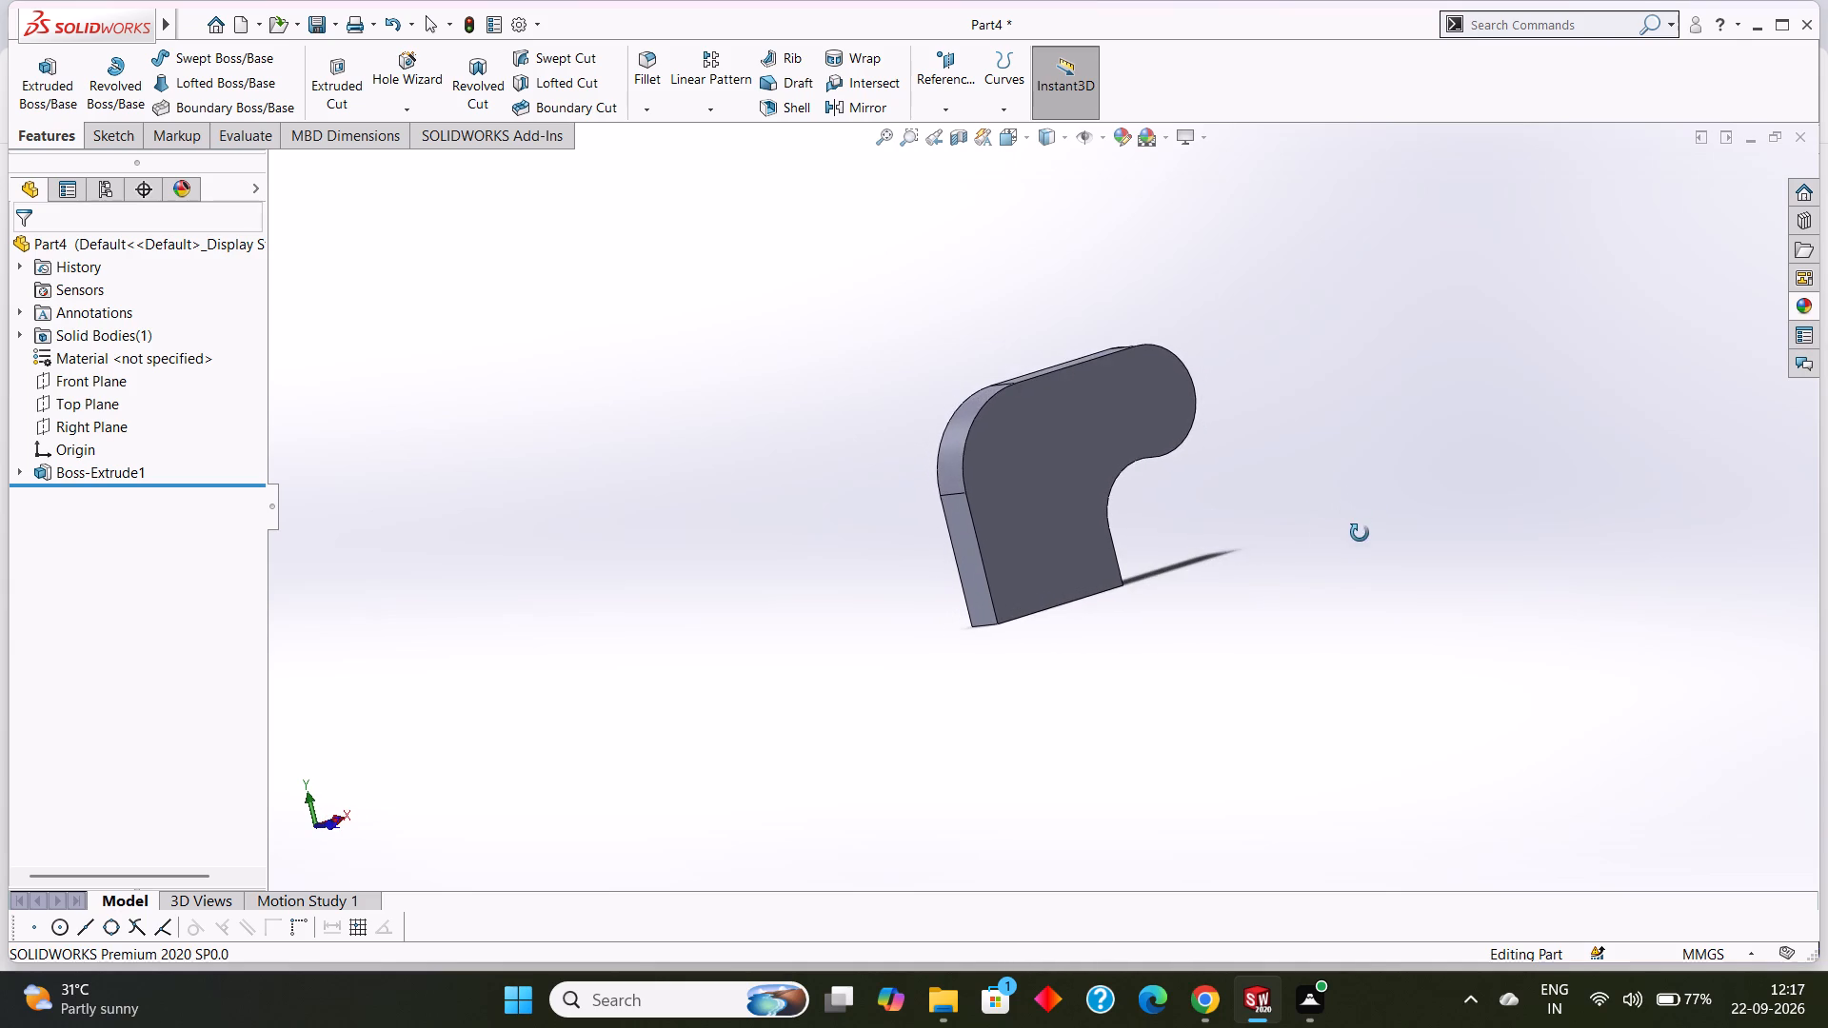
middle_click_drag(1360, 533, 1346, 543)
Select the extruded solid's large front face and orient the view normal to it.
left_click(1074, 400)
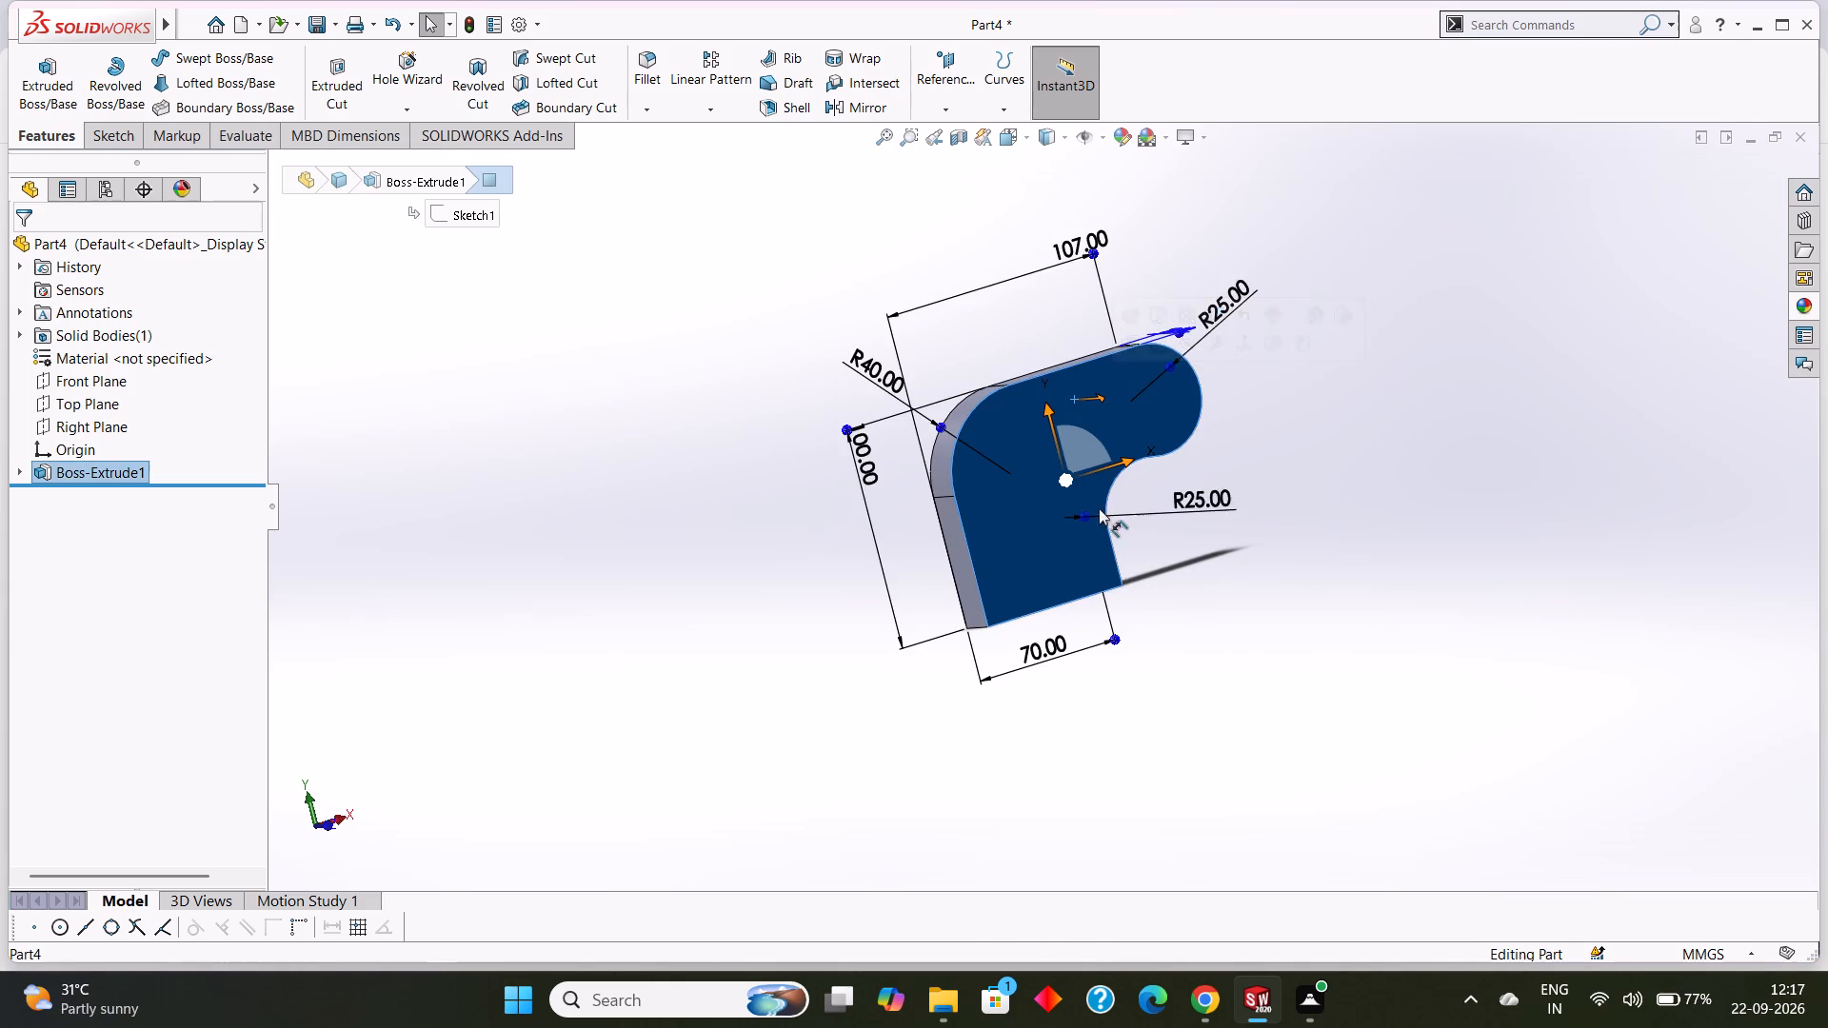
key("ctrl+8")
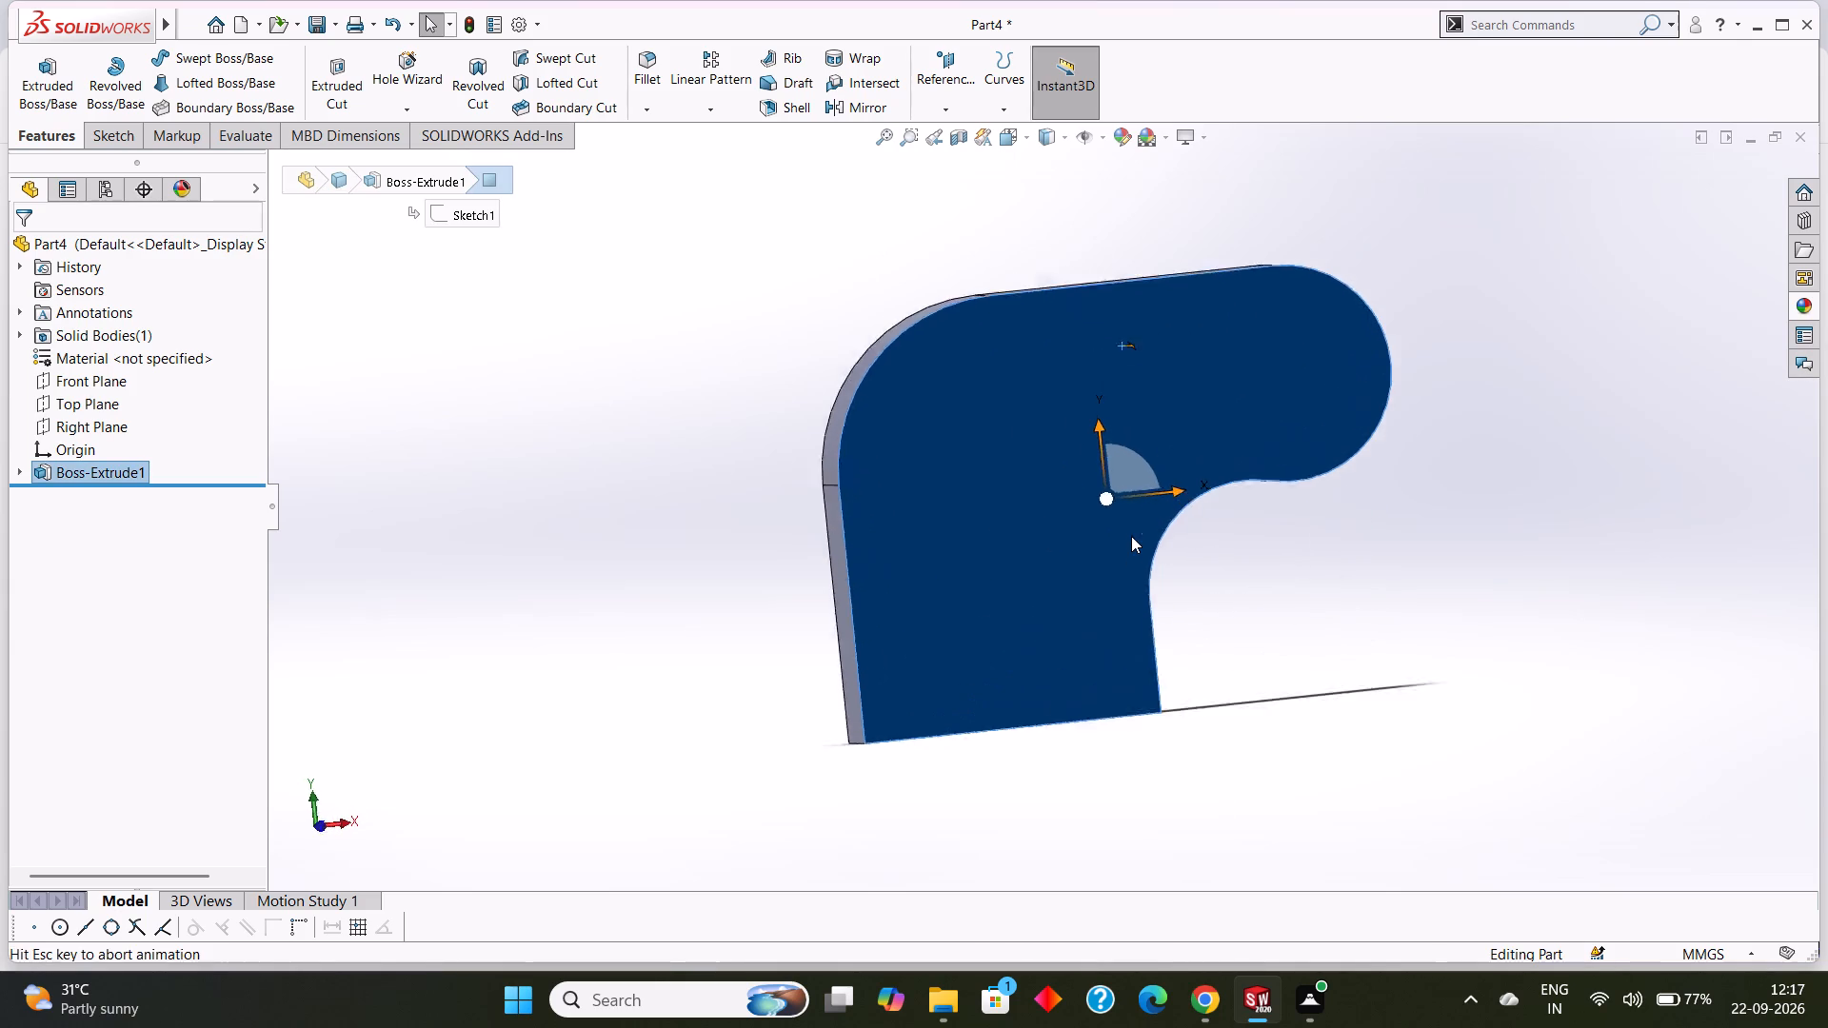
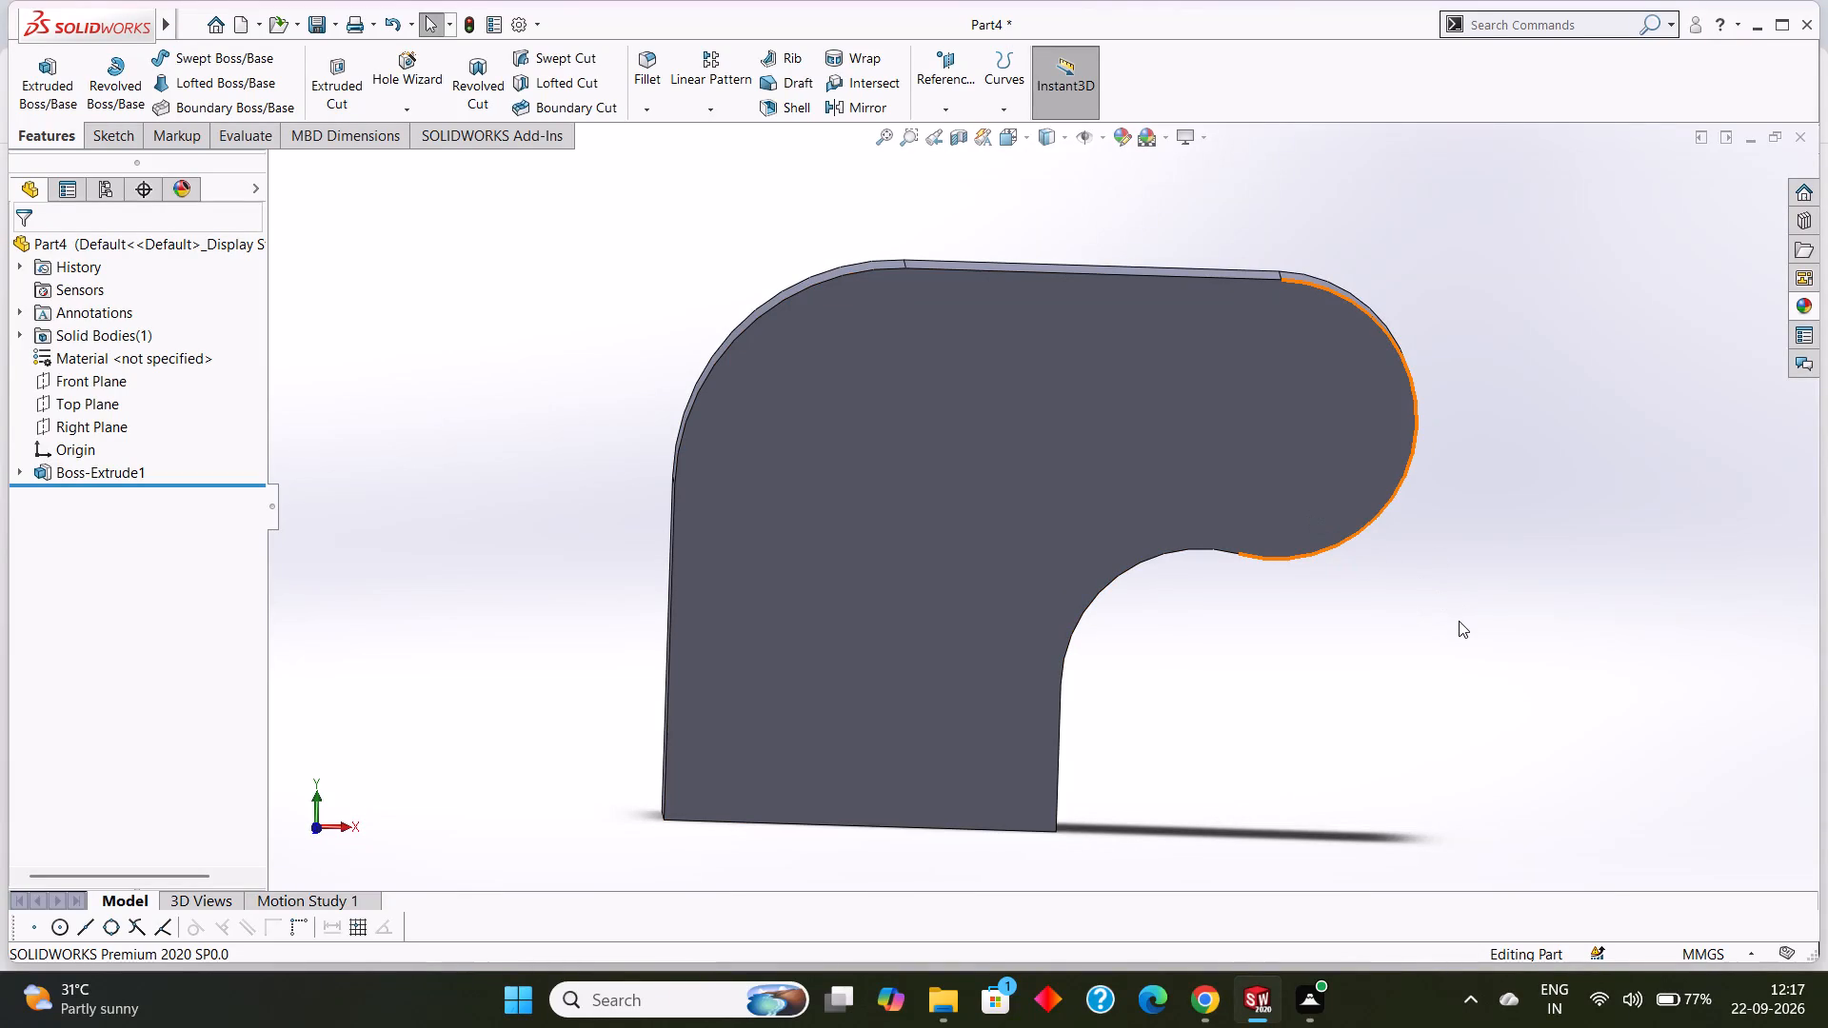
Start a new sketch on the solid's large front face, with the view oriented normal to it.
middle_click_drag(1480, 639, 1506, 611)
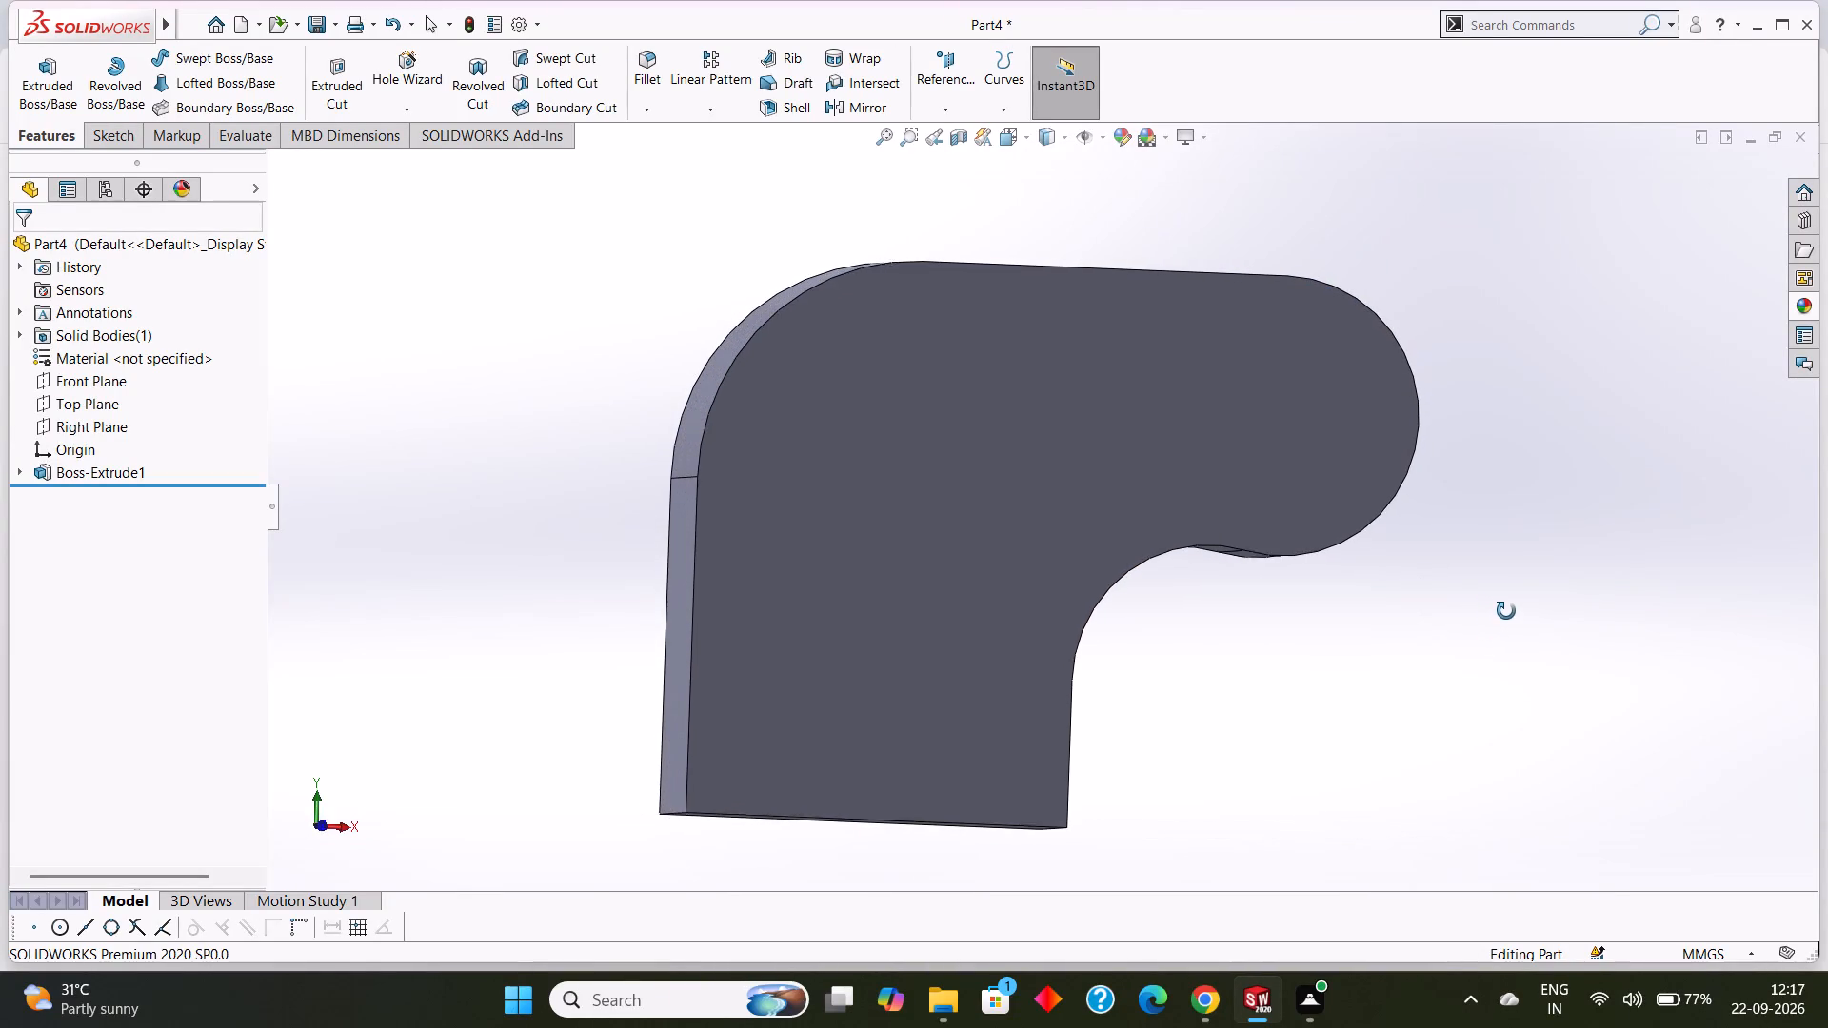
middle_click_drag(1506, 611, 1539, 591)
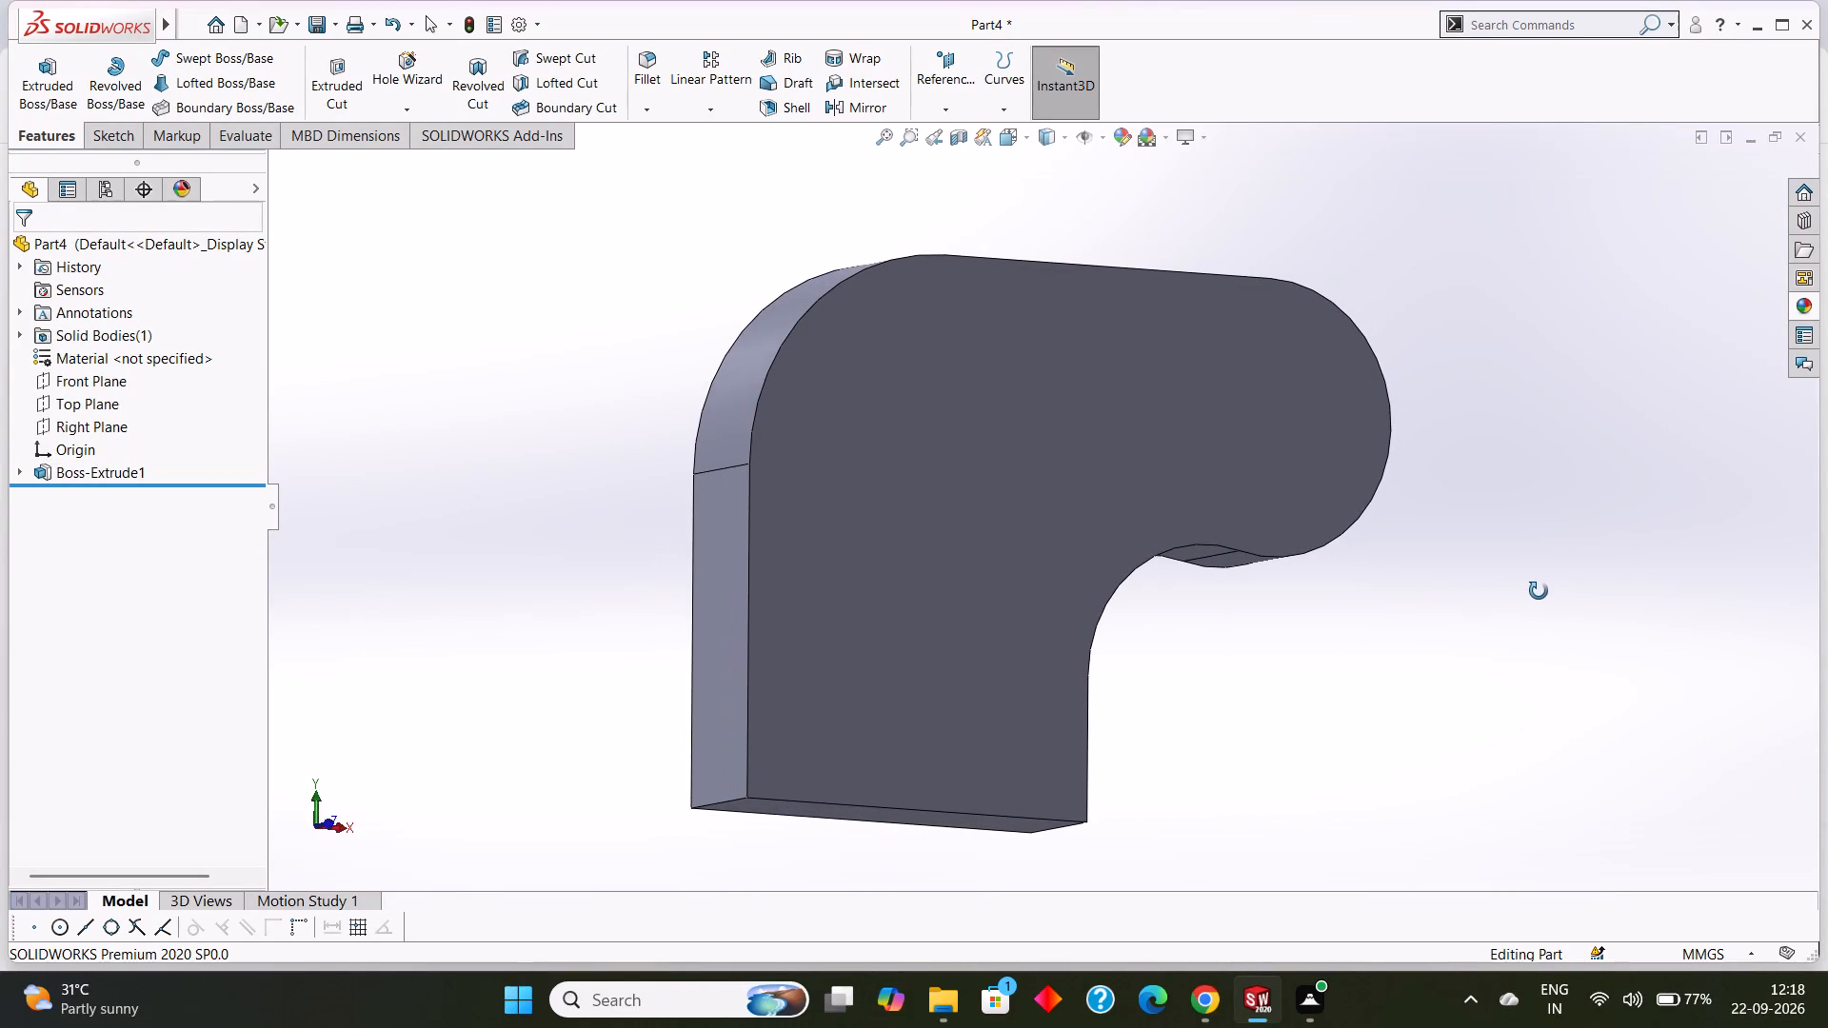
middle_click_drag(1539, 591, 1526, 613)
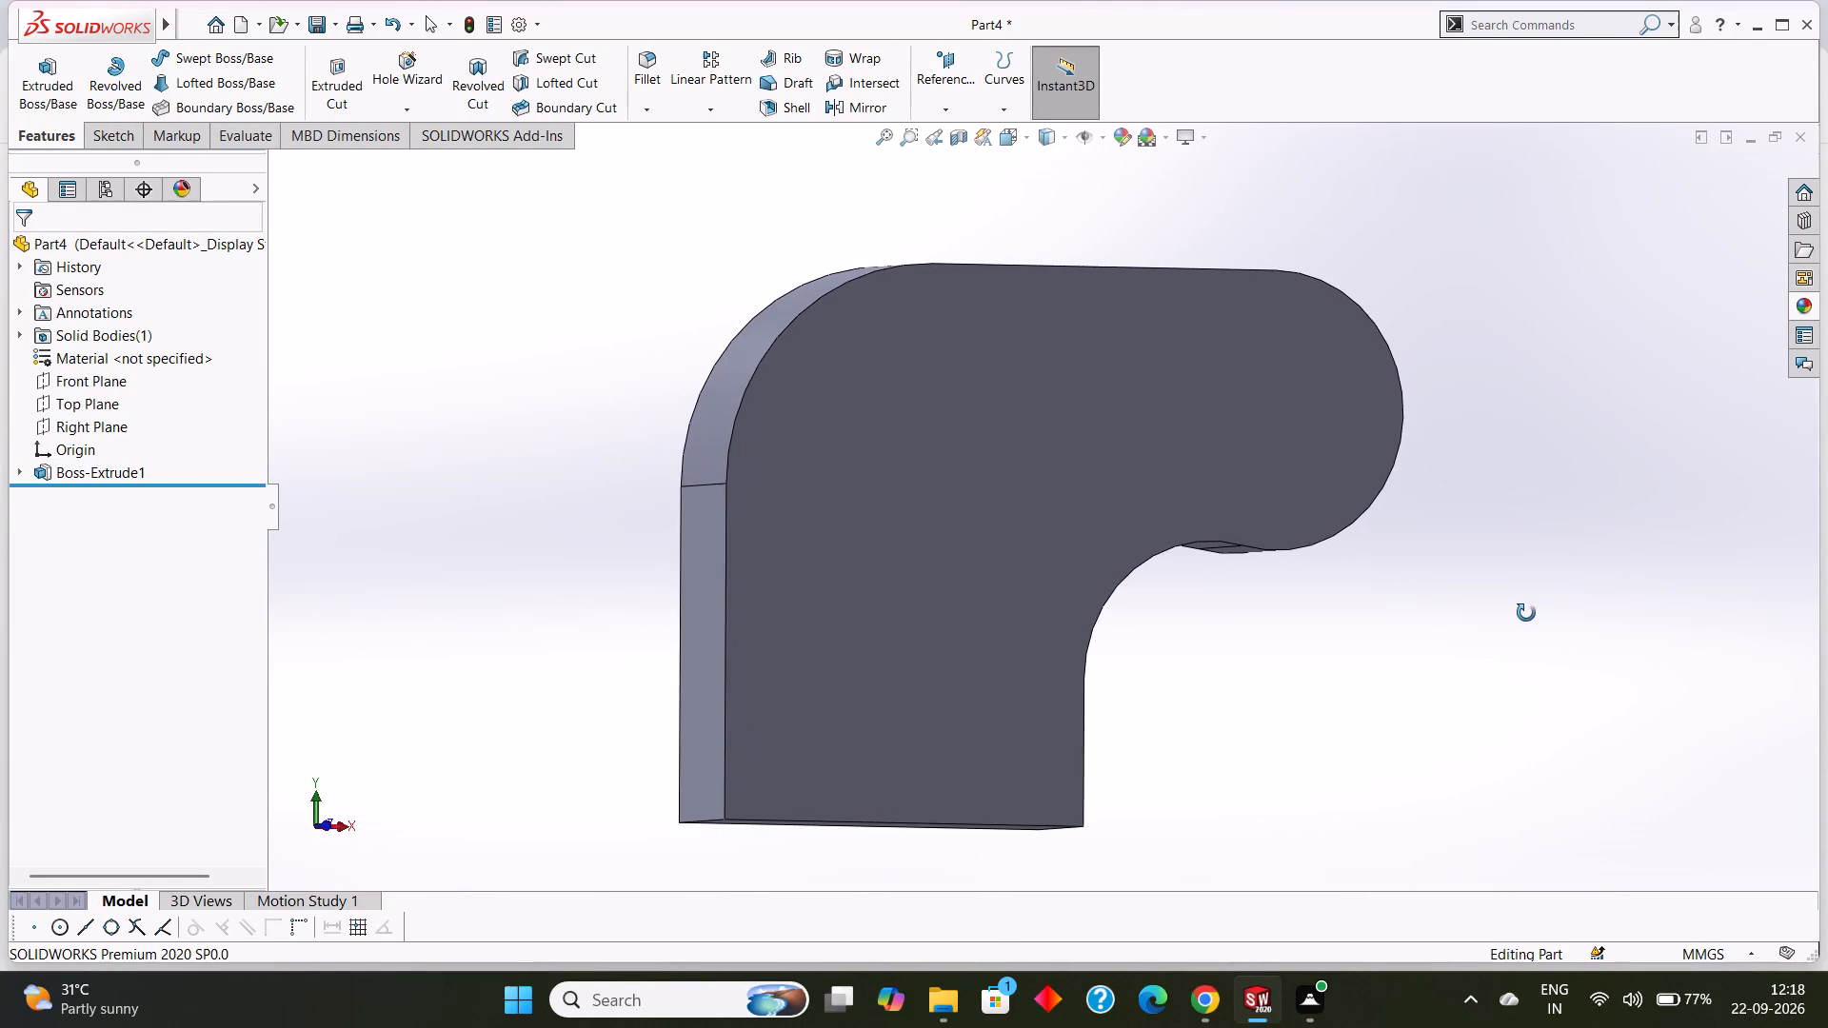
middle_click_drag(1526, 613, 1514, 613)
left_click(1346, 394)
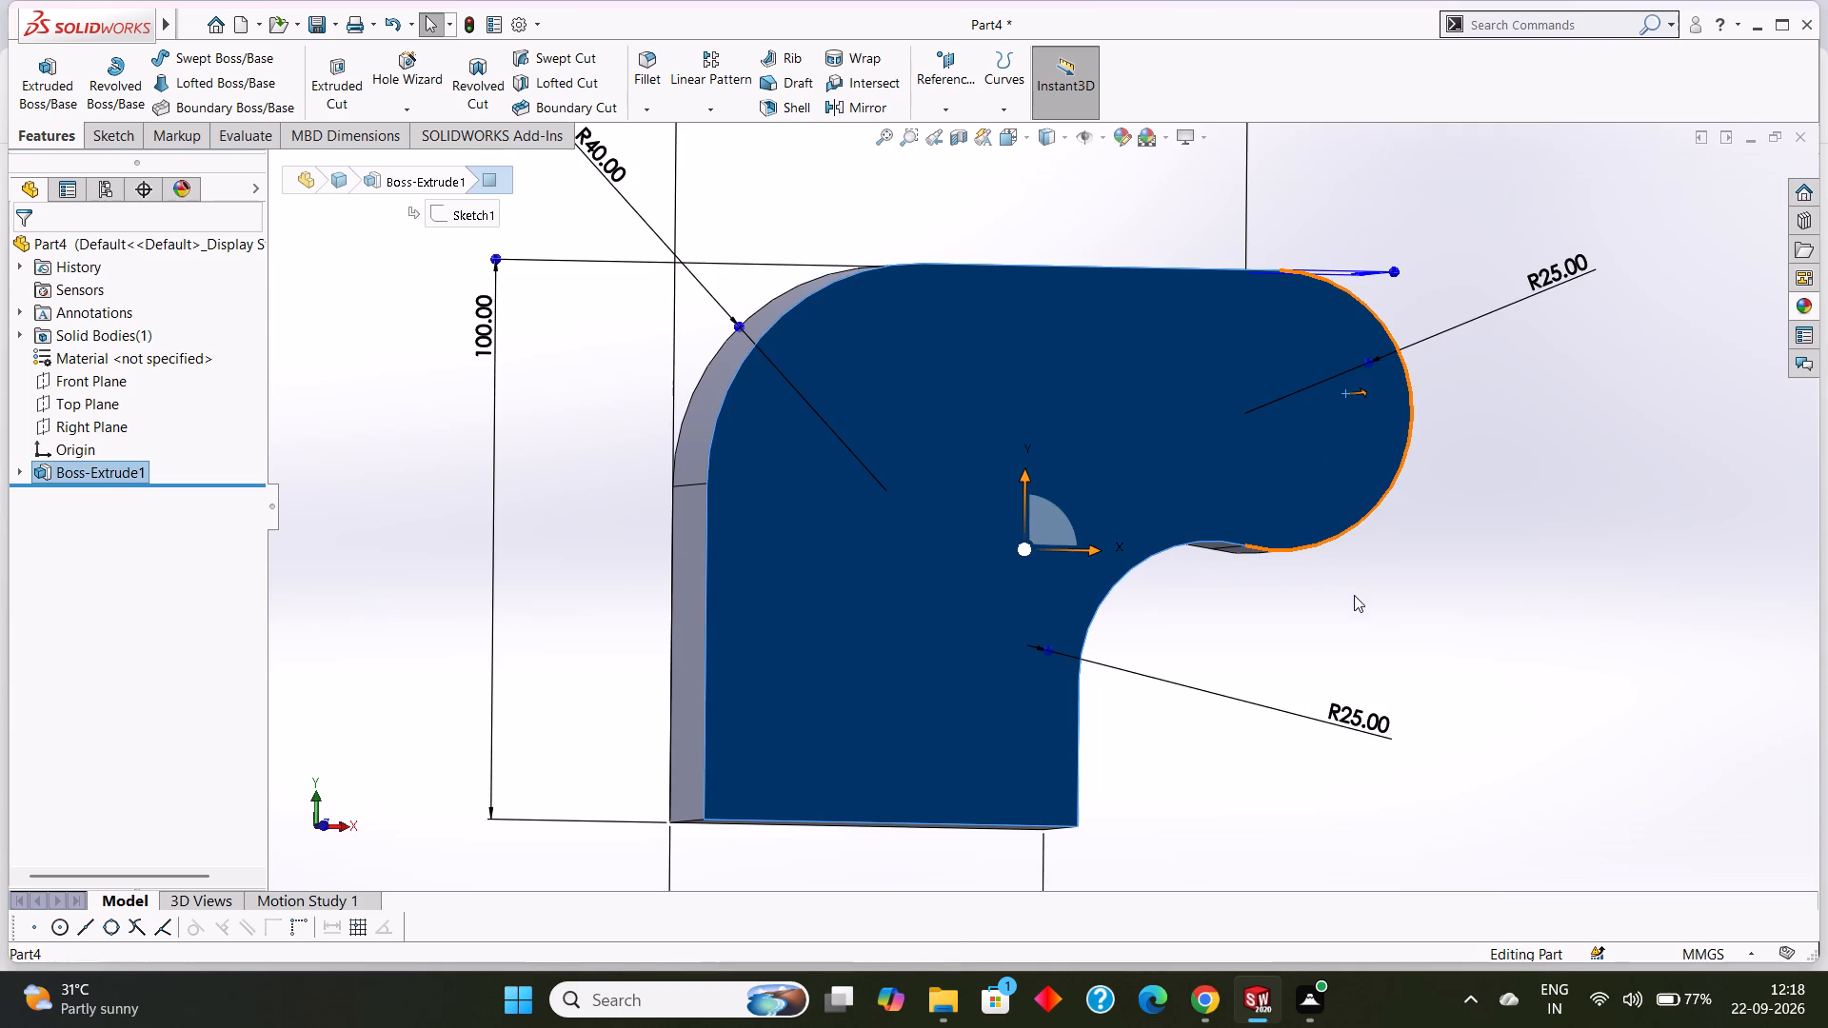
key("ctrl+8")
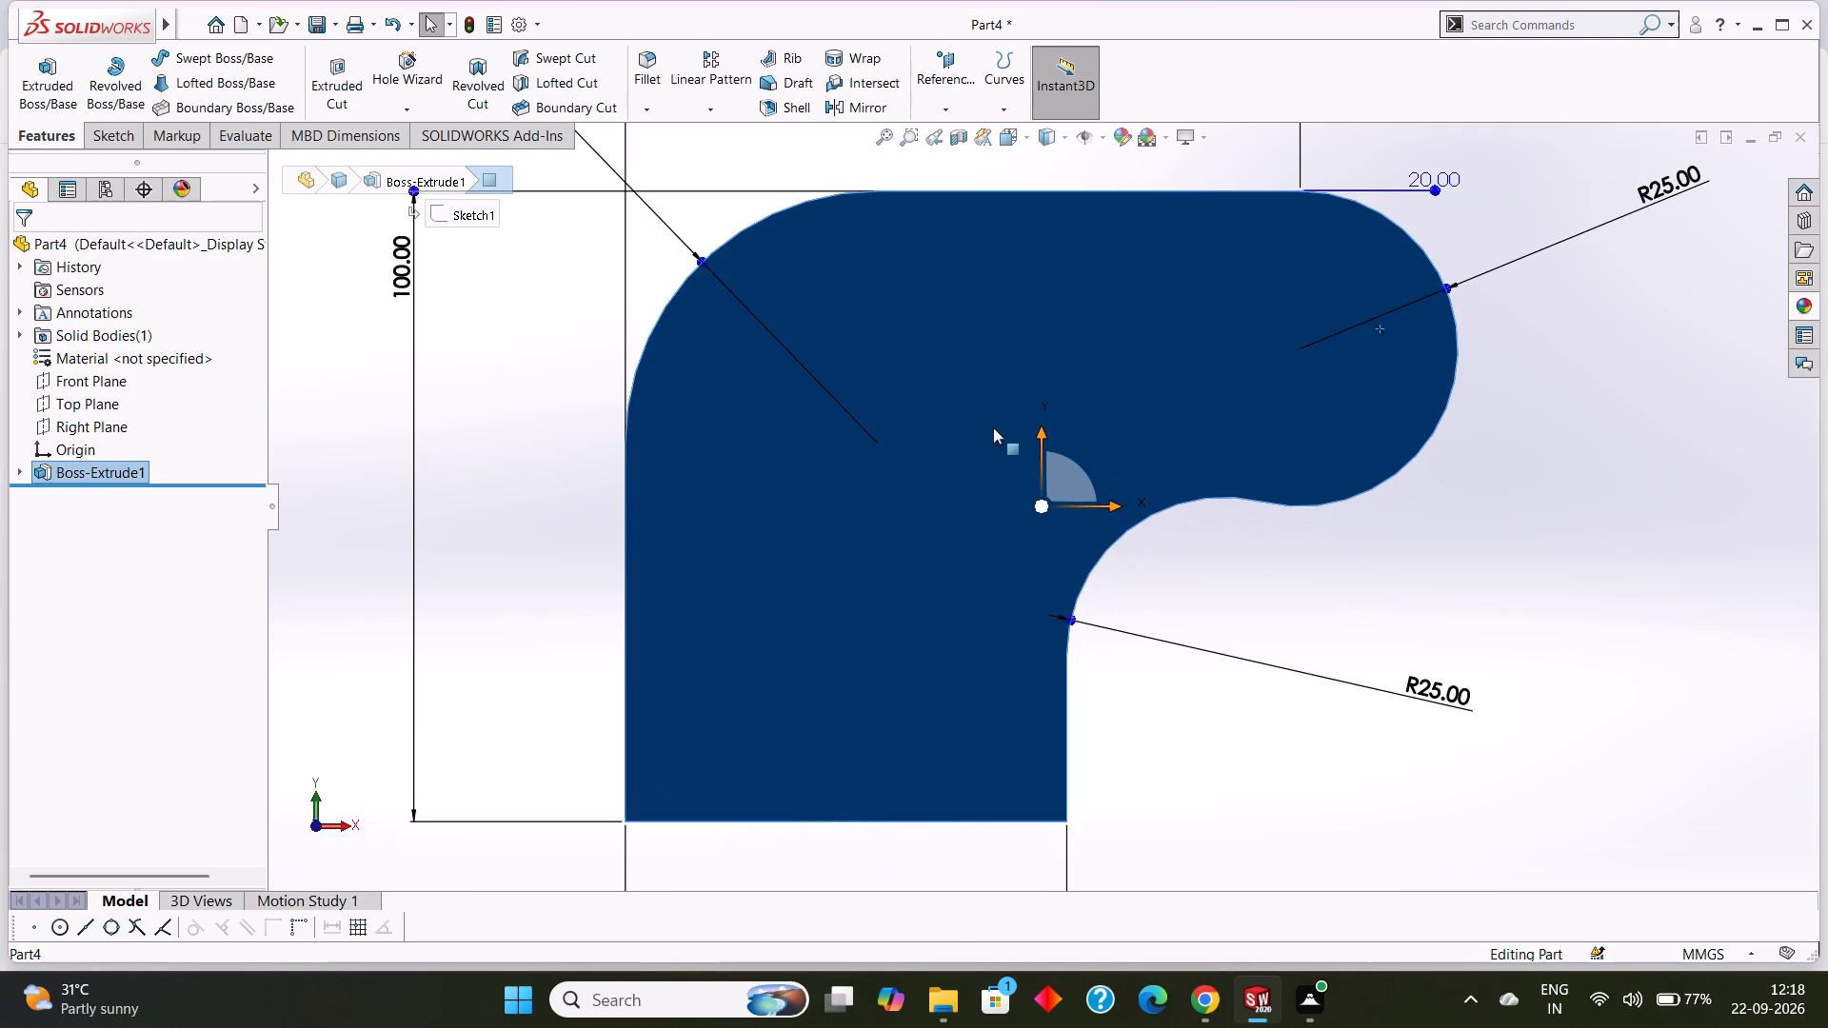
right_click(1096, 337)
left_click(1144, 308)
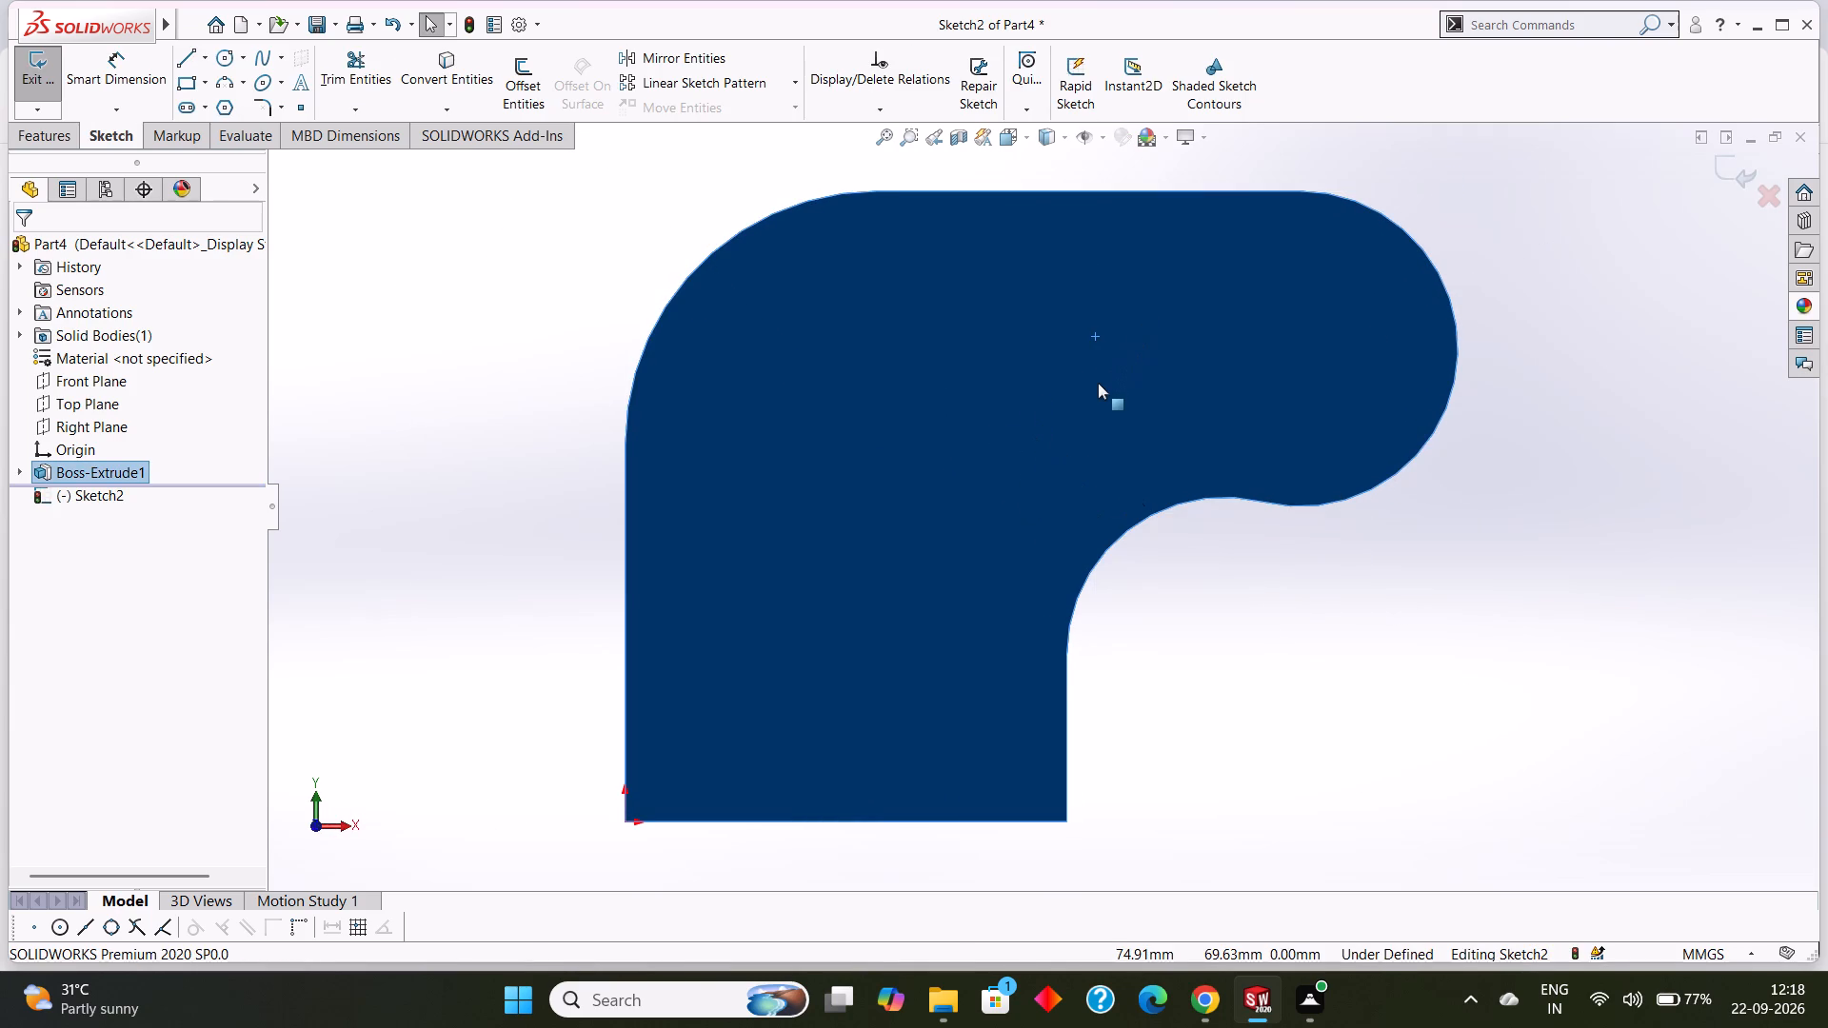
key("Escape")
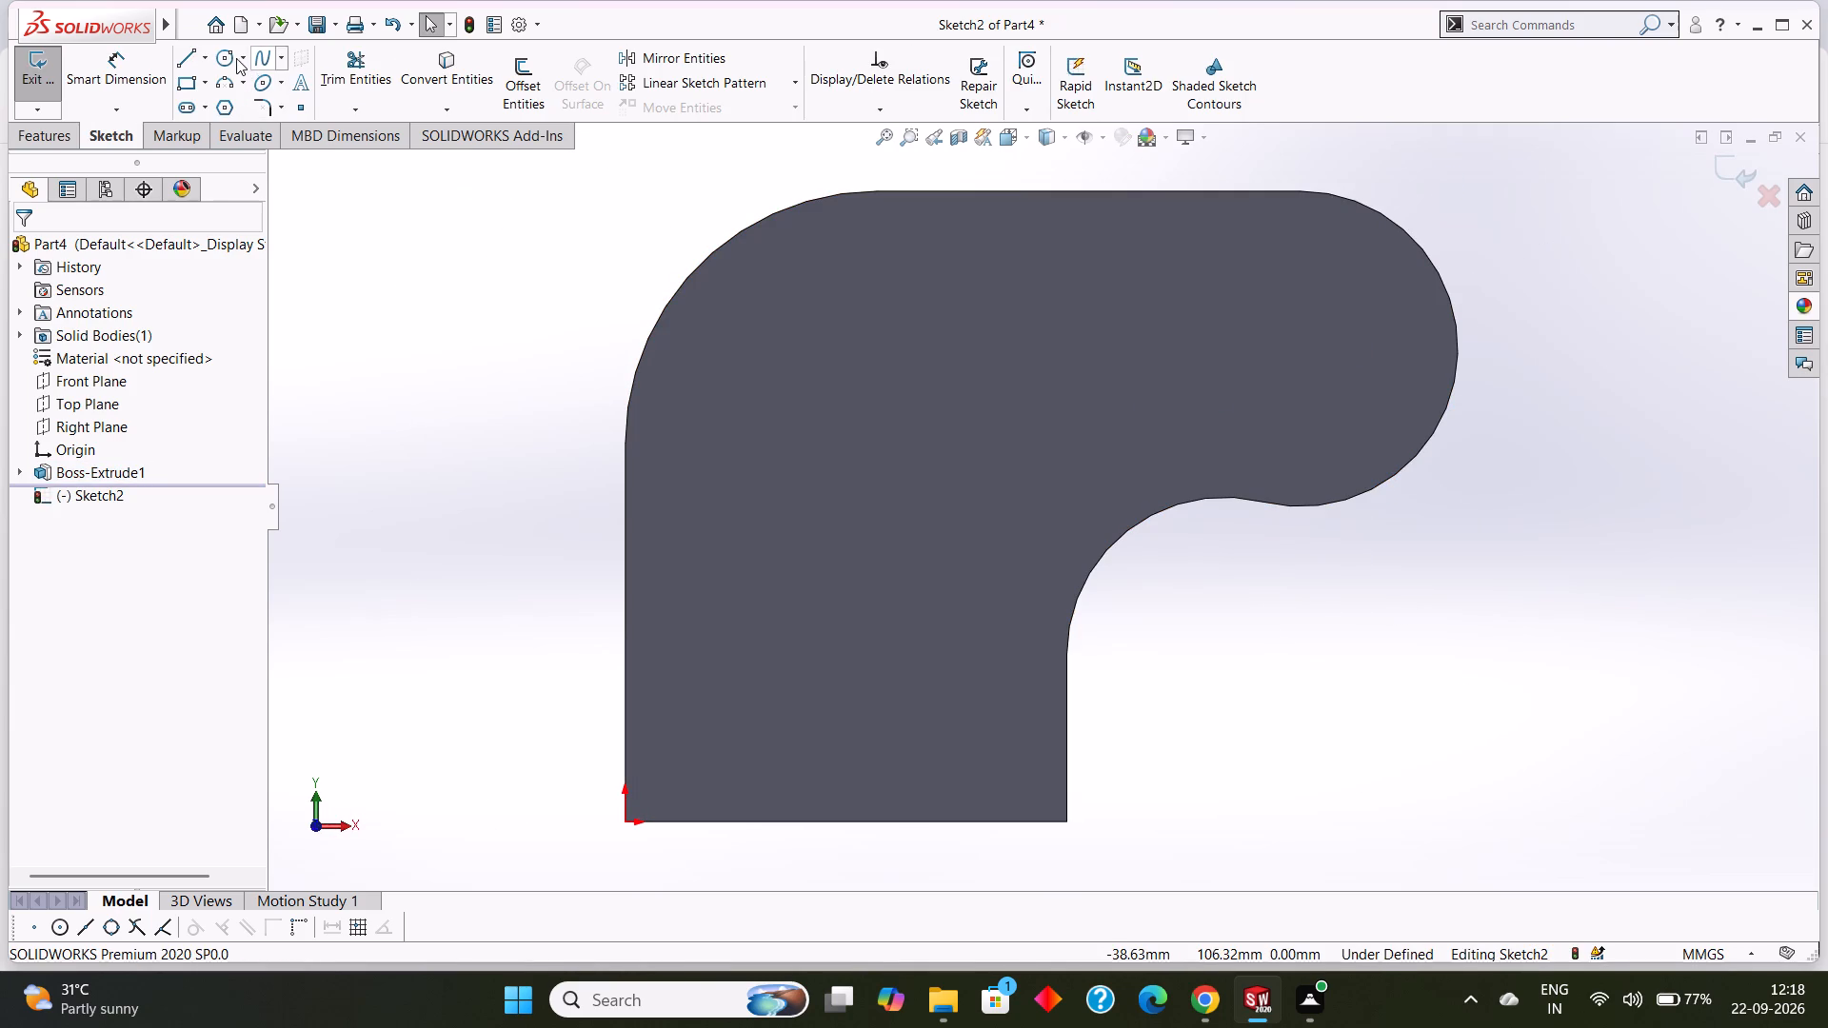
Sketch two concentric circles with radii of about 14 mm and 18.6 mm, centred on the R25 rounded end.
left_click(231, 54)
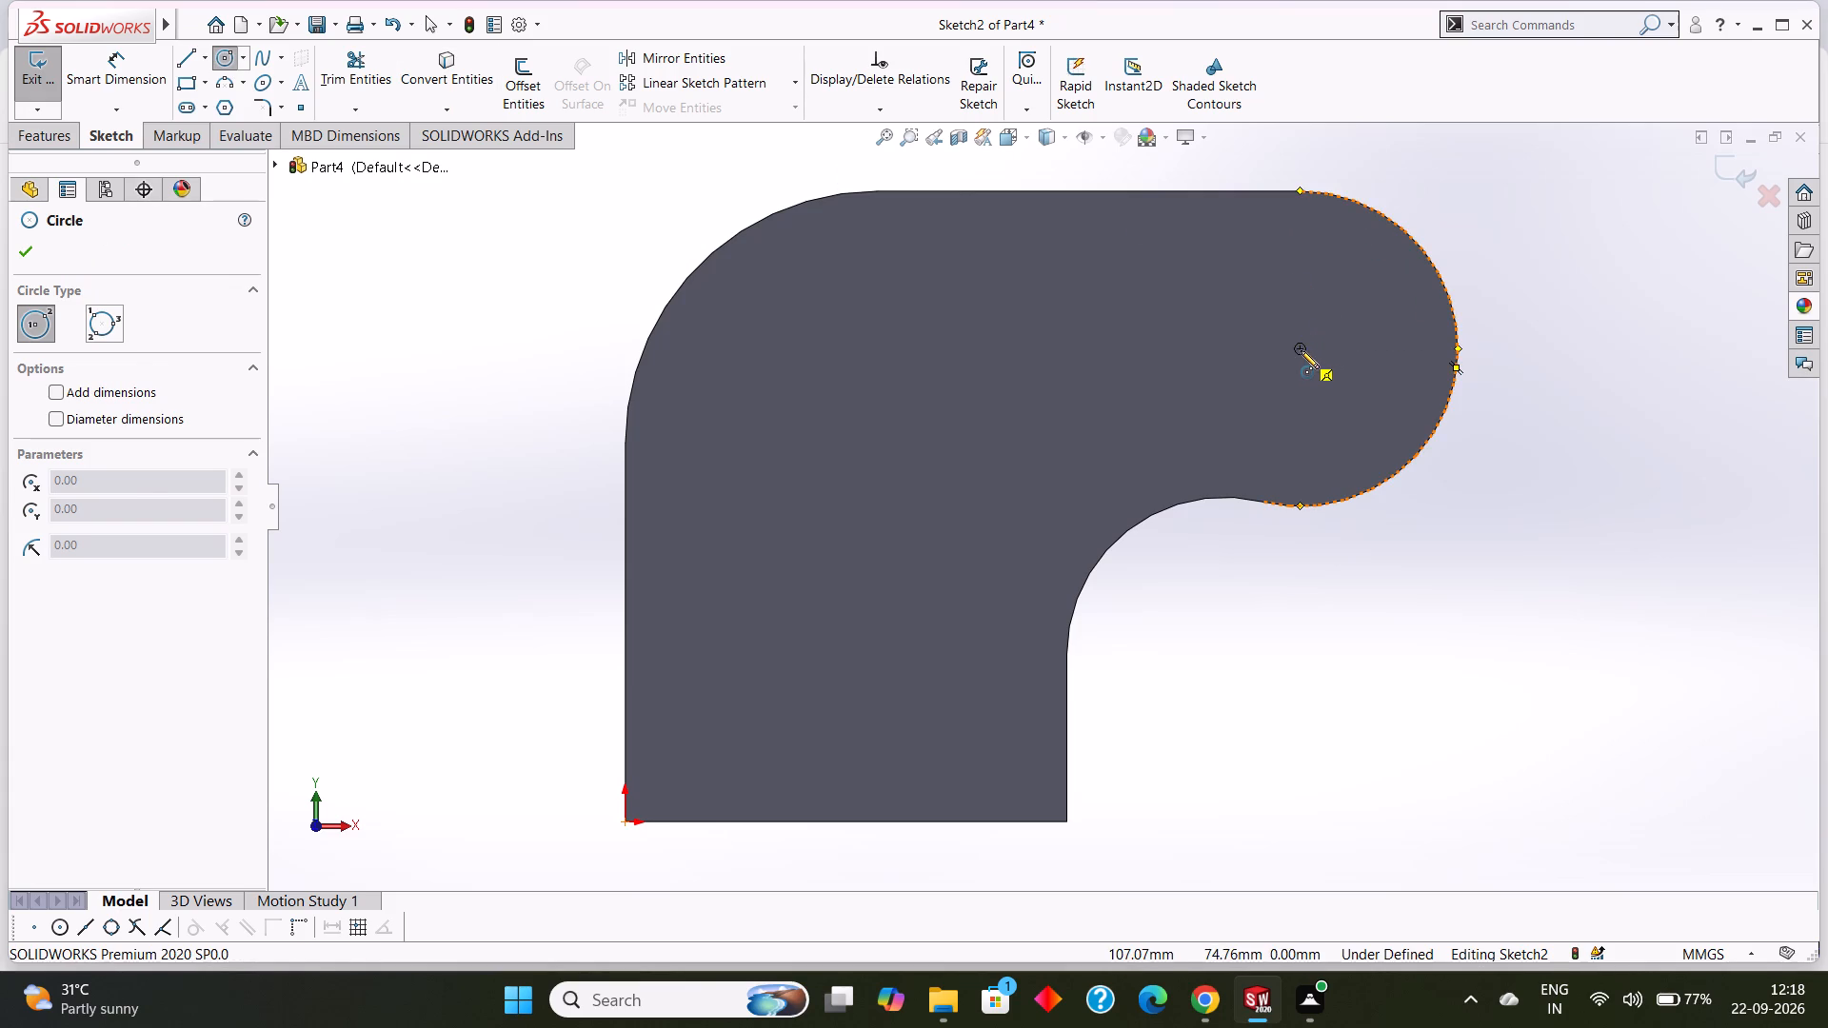
left_click(1301, 350)
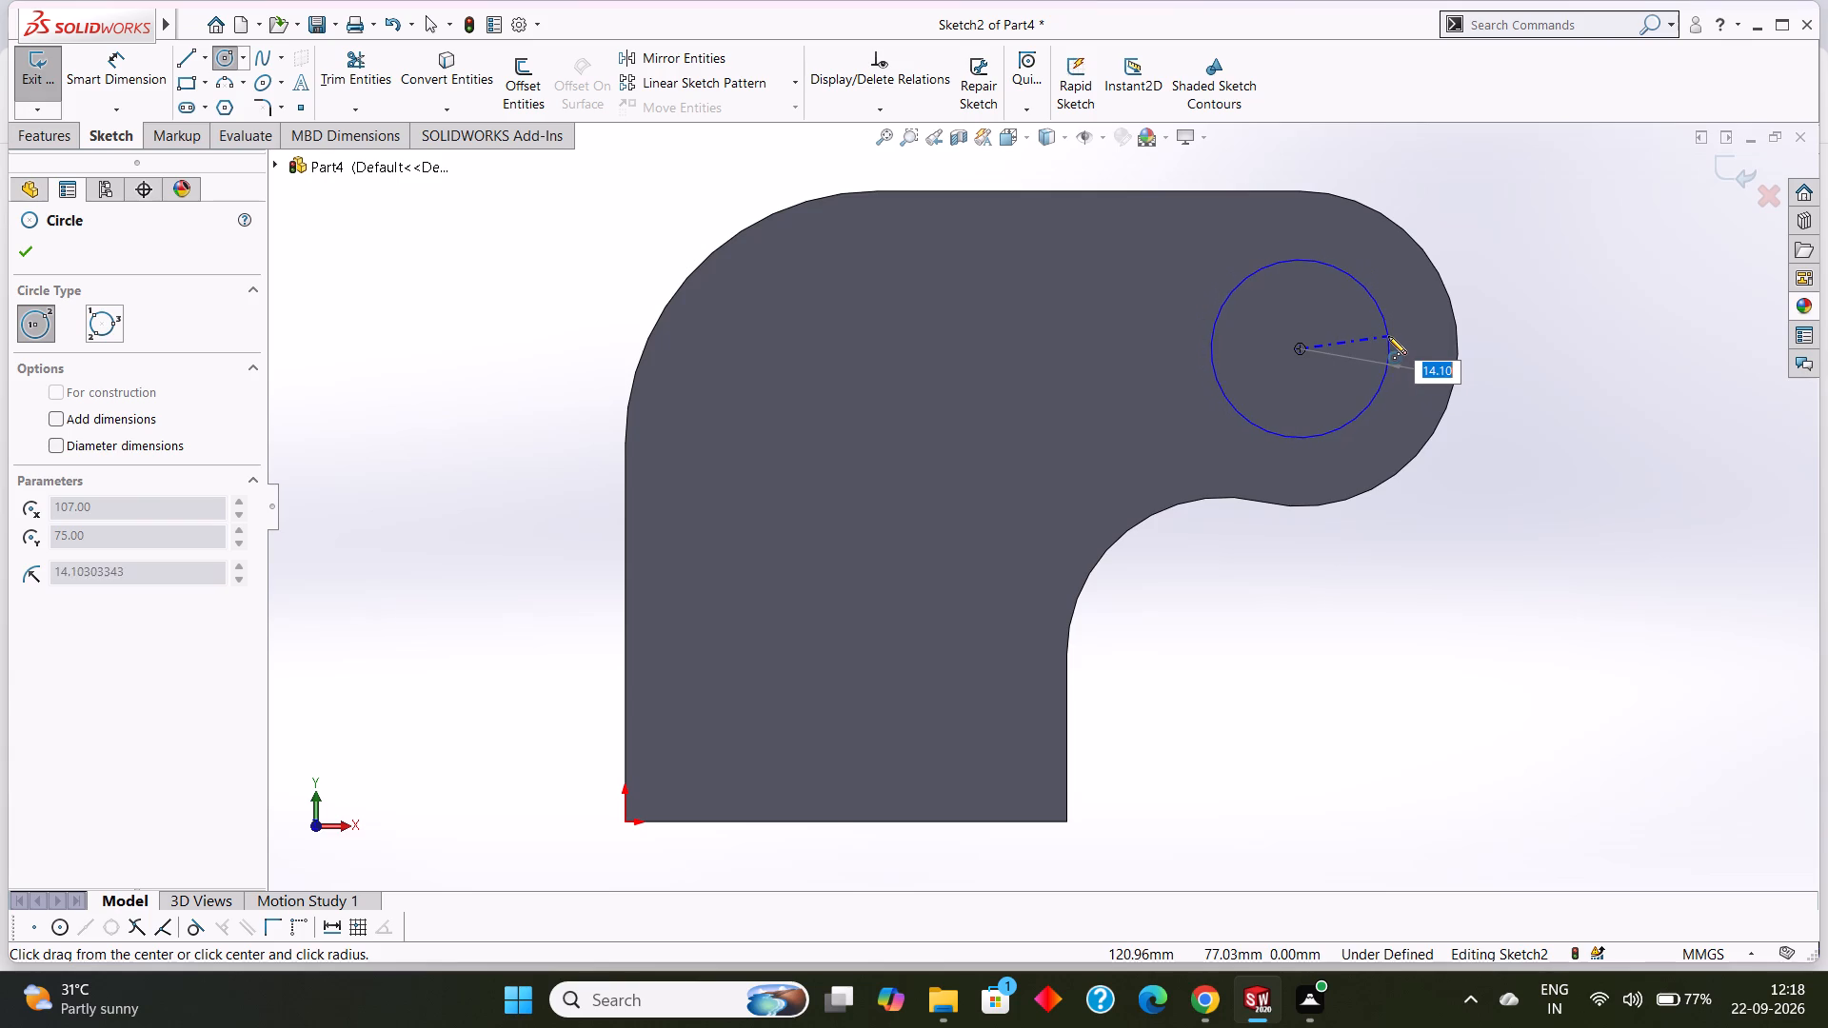
left_click(1388, 348)
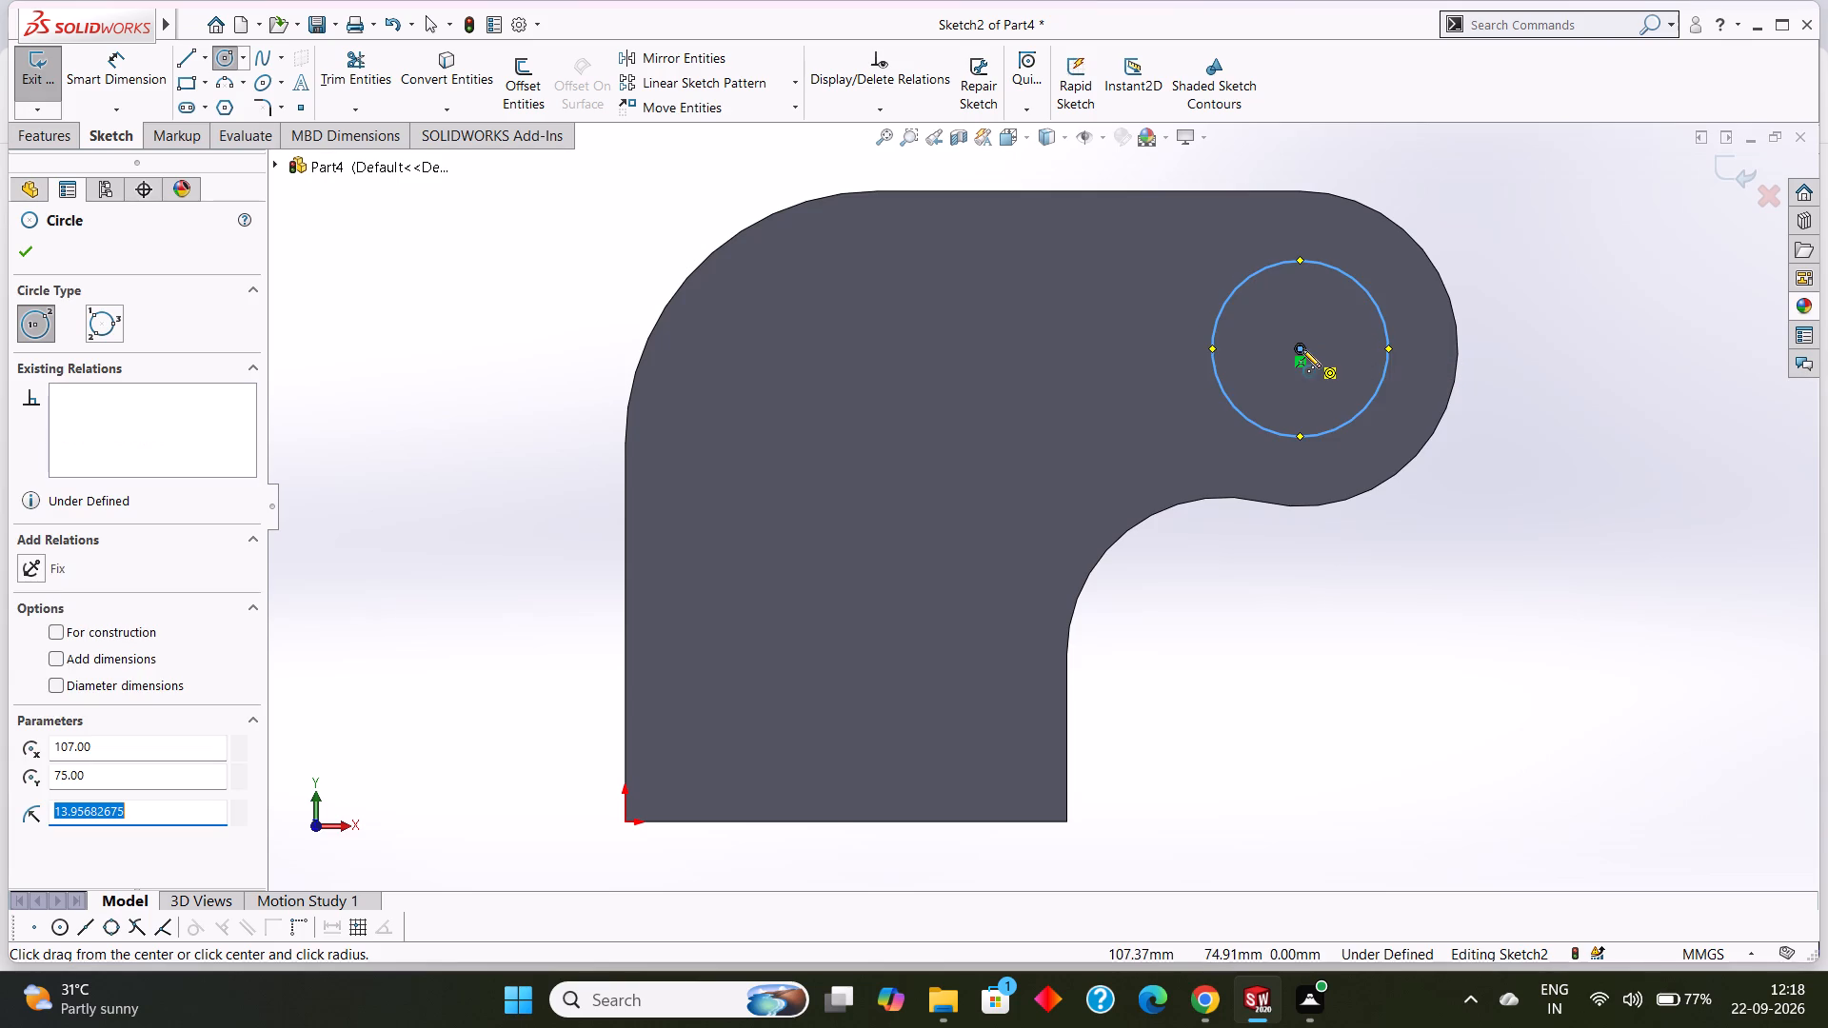
left_click(1298, 348)
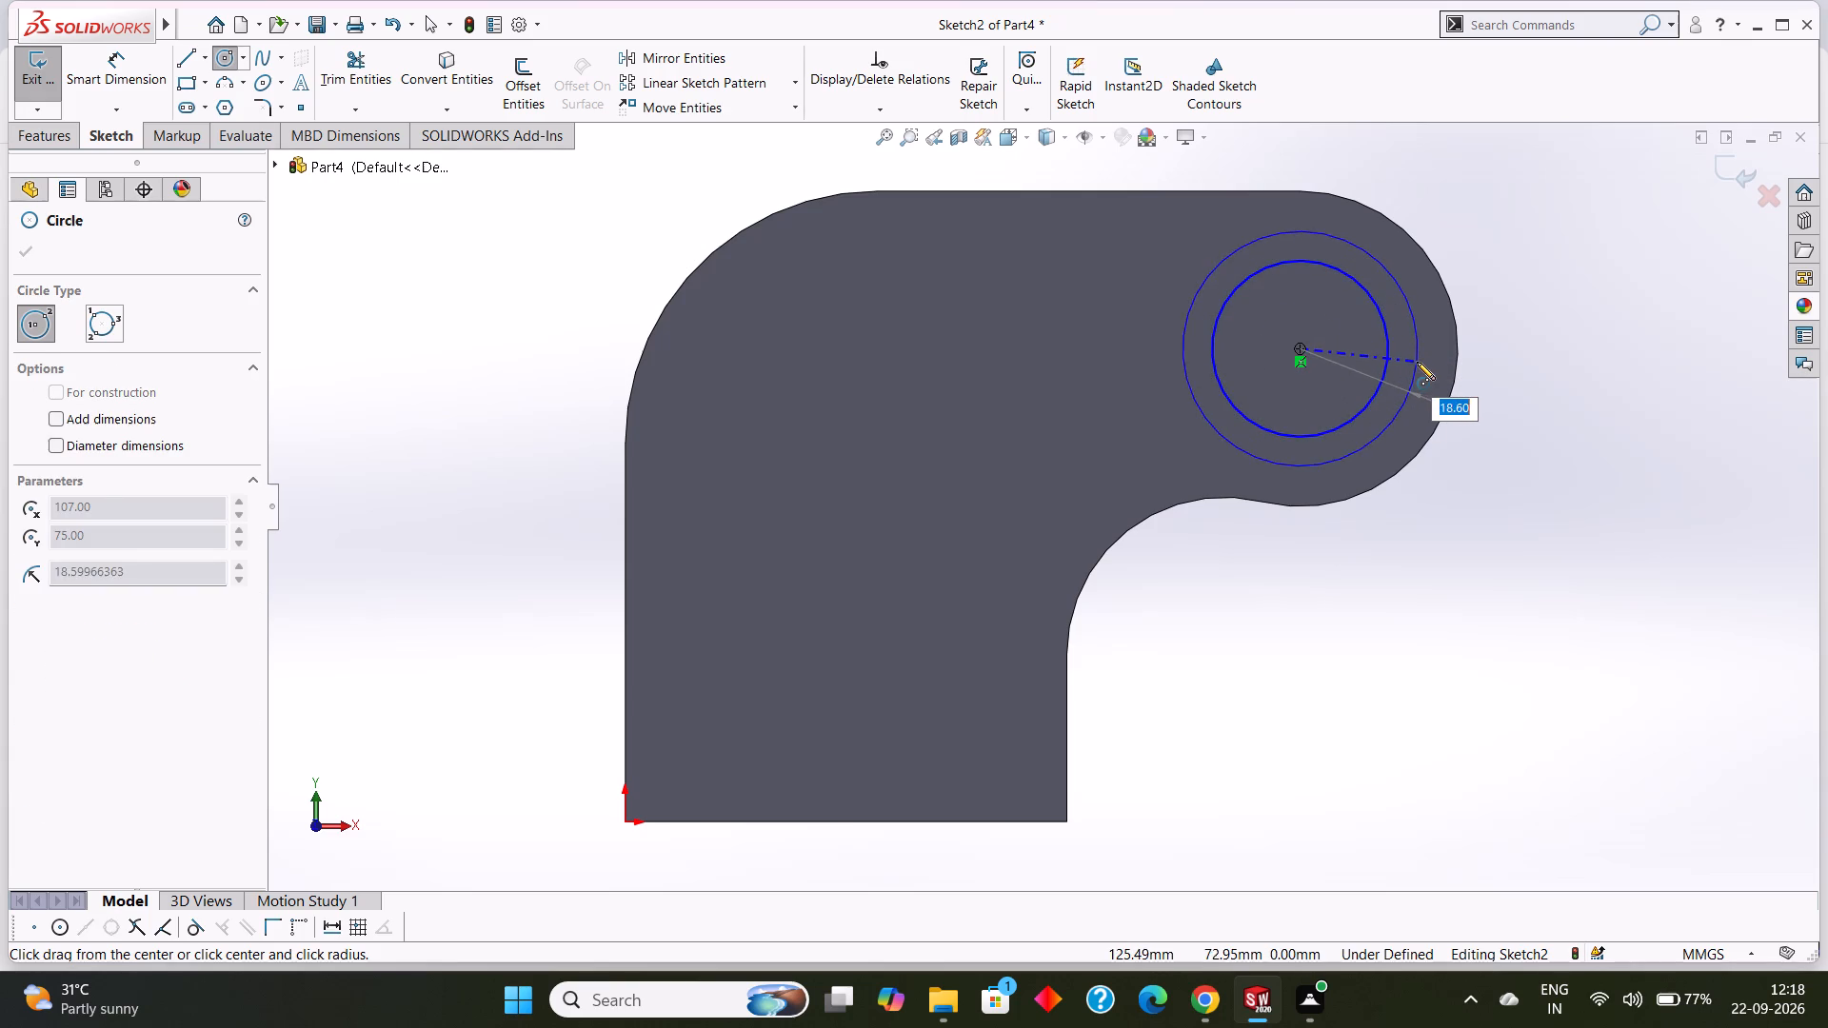
left_click(1417, 362)
left_click(33, 250)
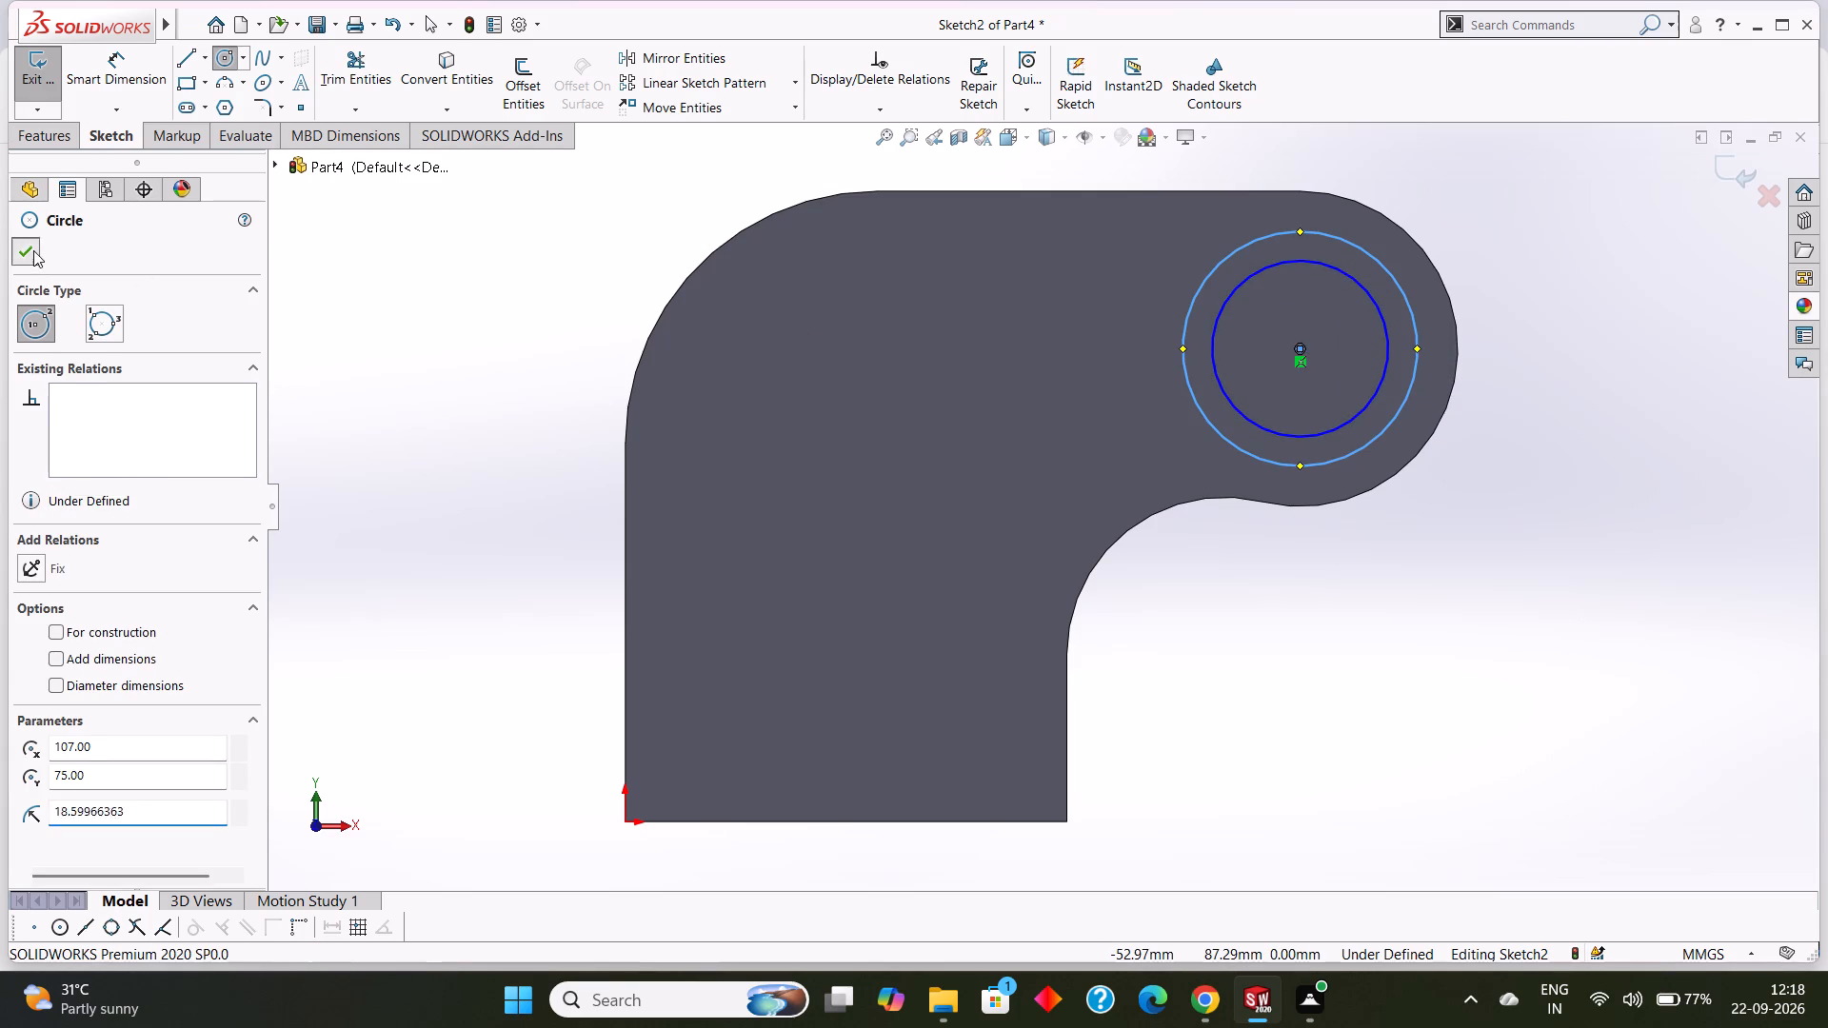
Dimension the inner circle's diameter to 30 mm and the outer circle's diameter to 40 mm.
left_click(120, 63)
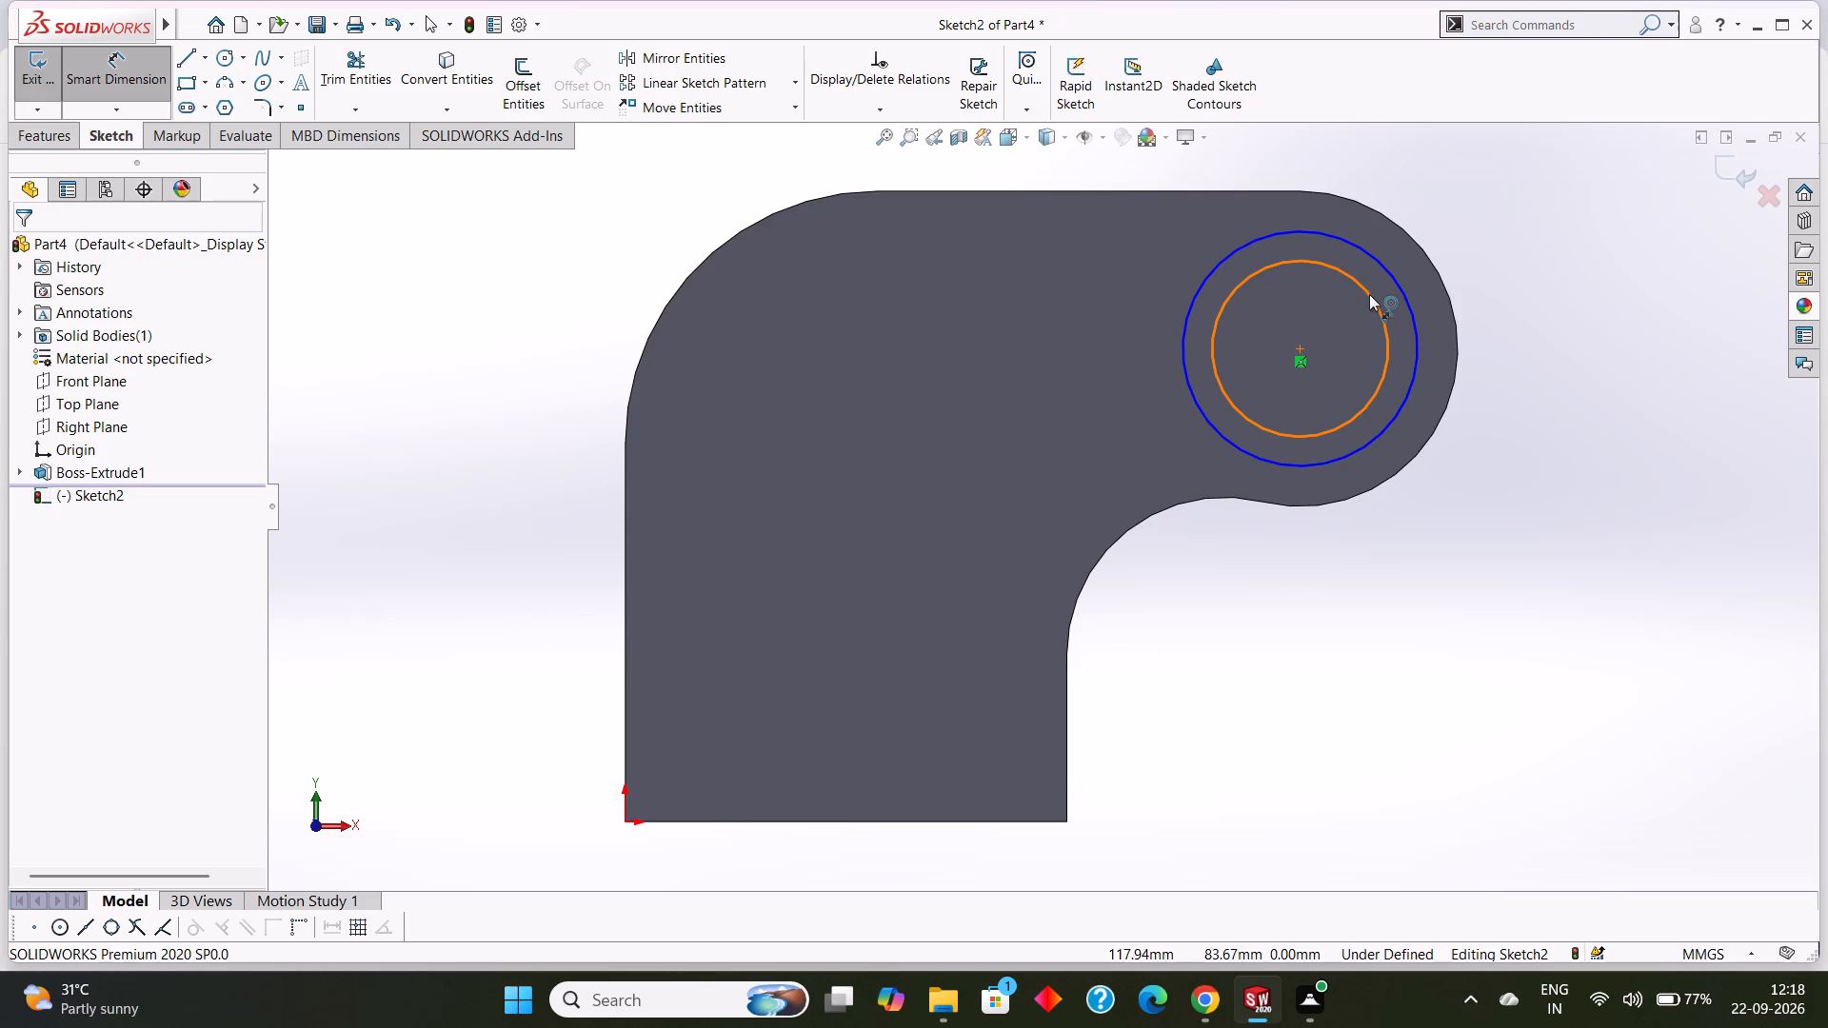
left_click(1369, 294)
left_click(1505, 308)
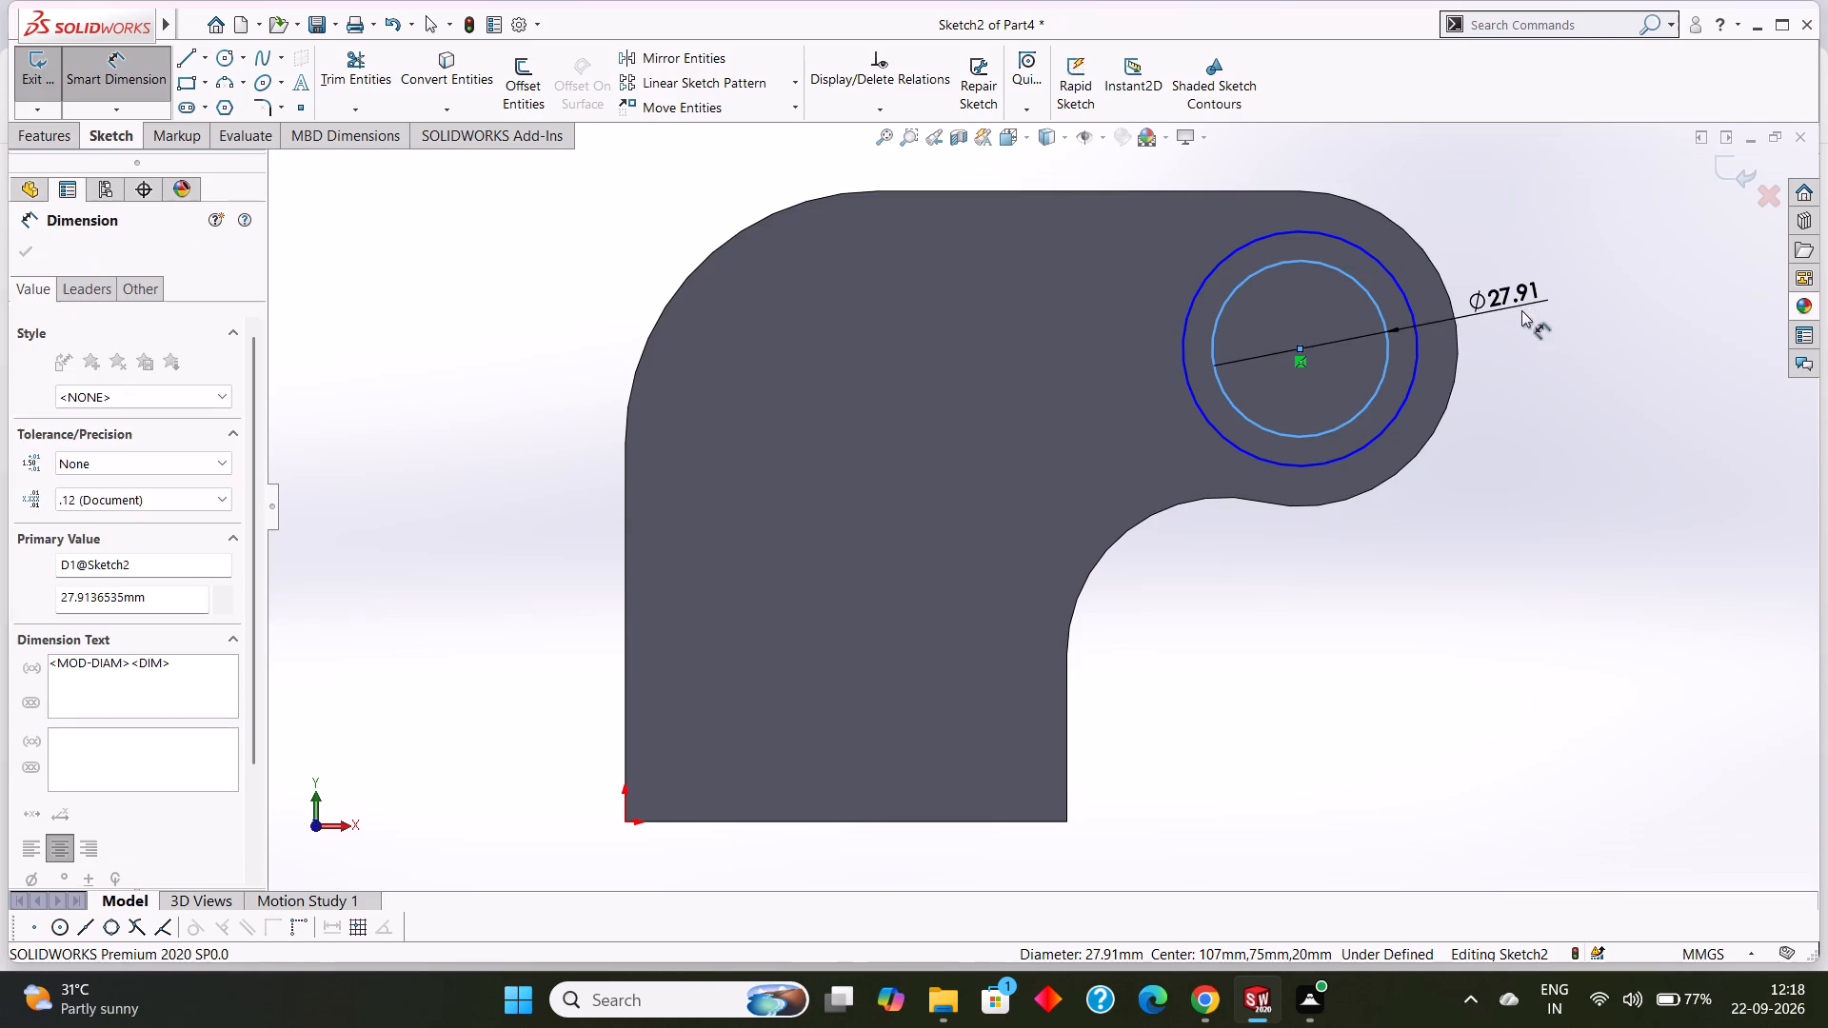
type("30")
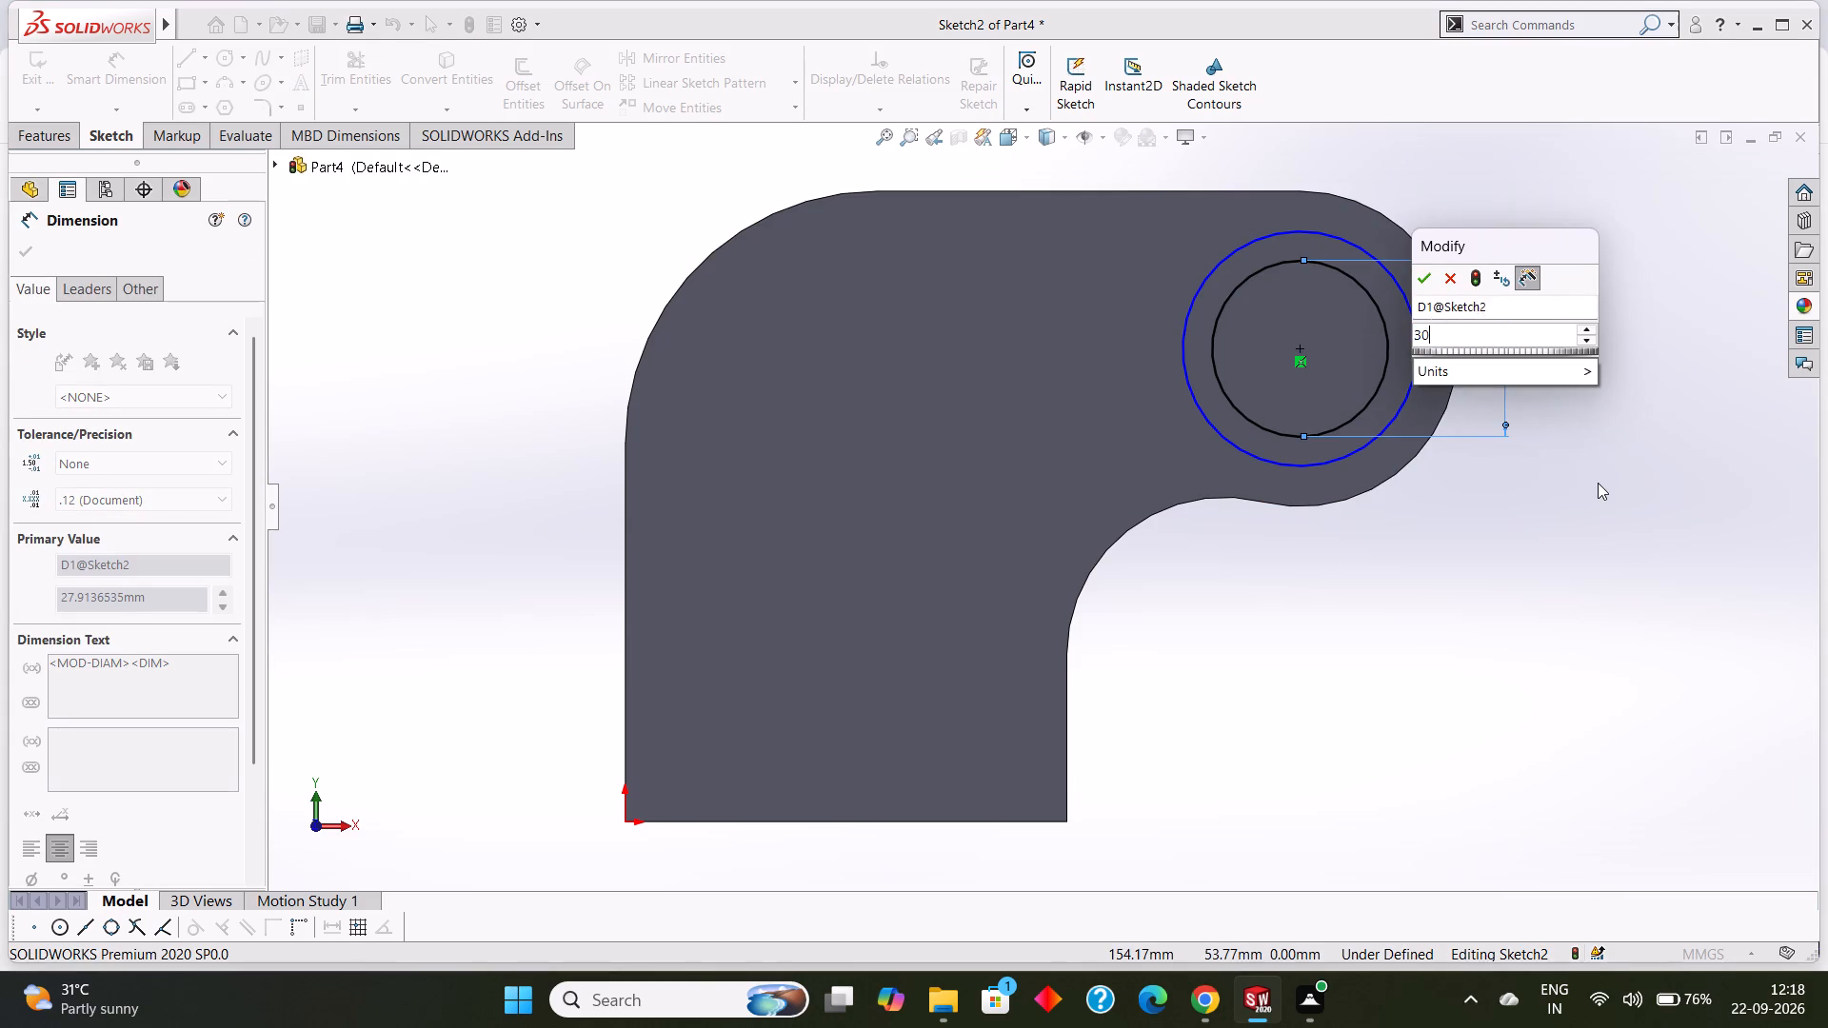
key("Return")
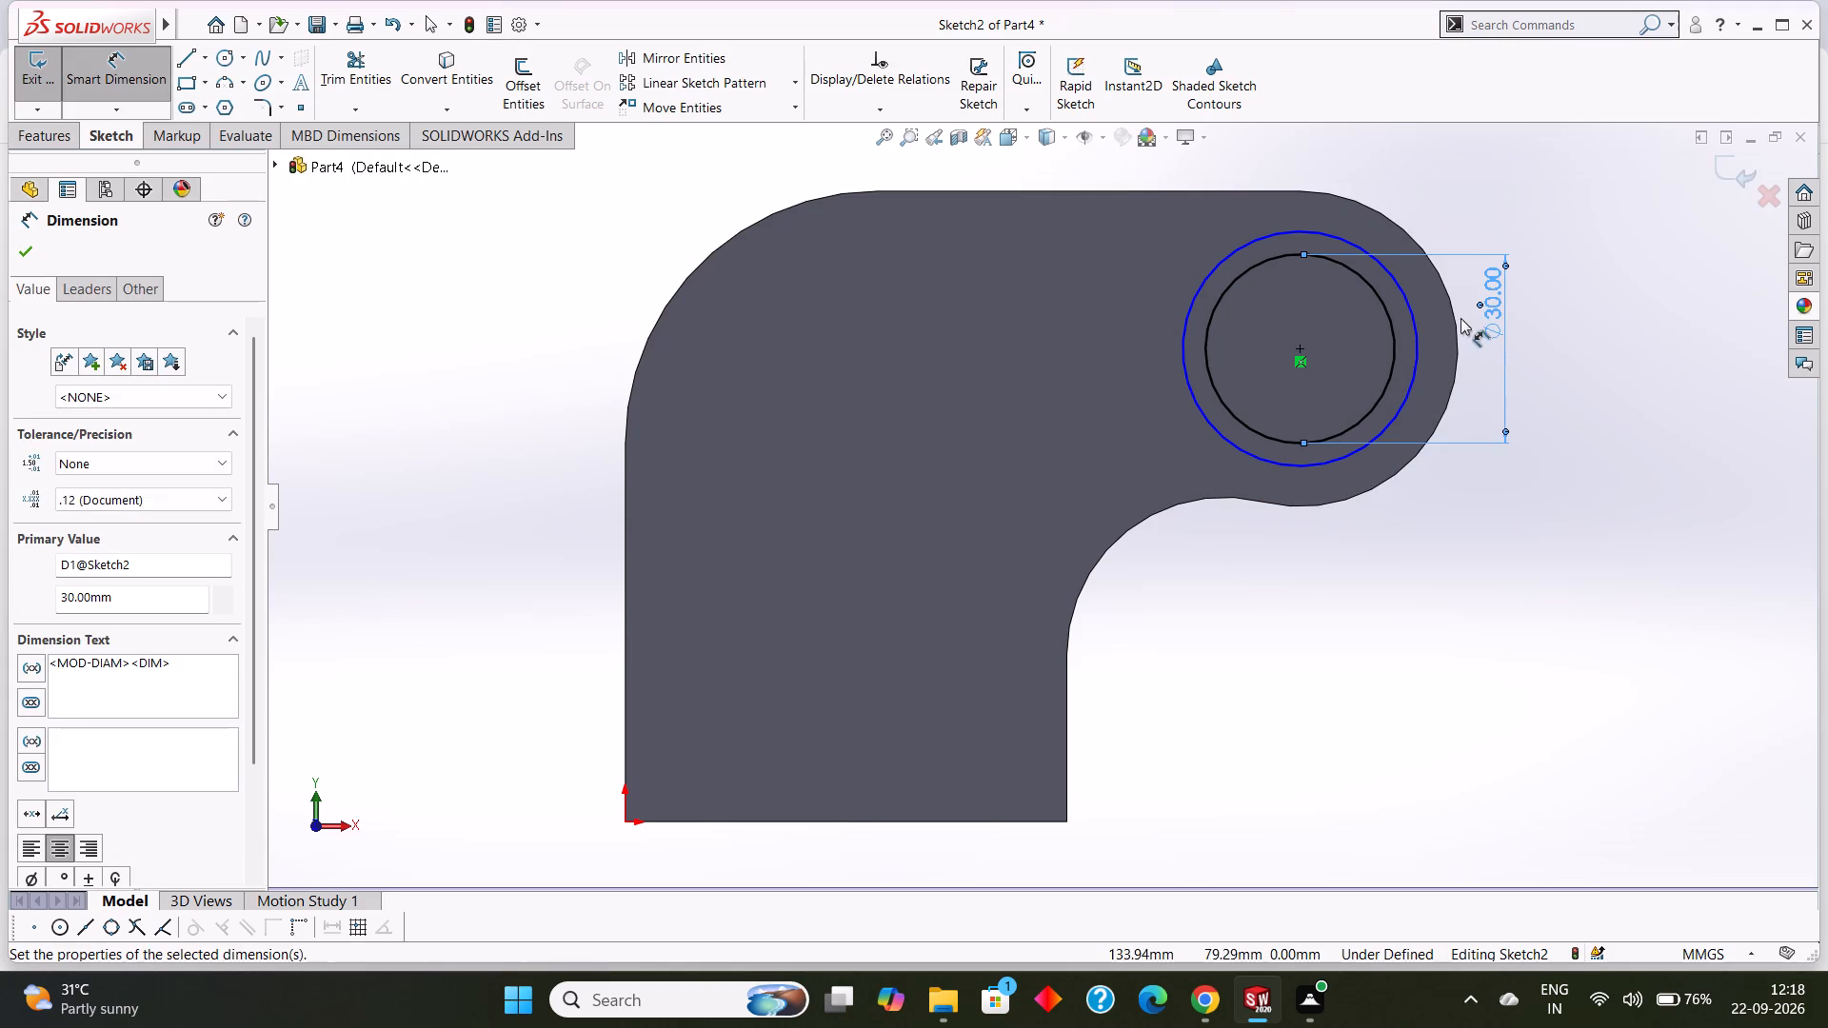
left_click(1401, 287)
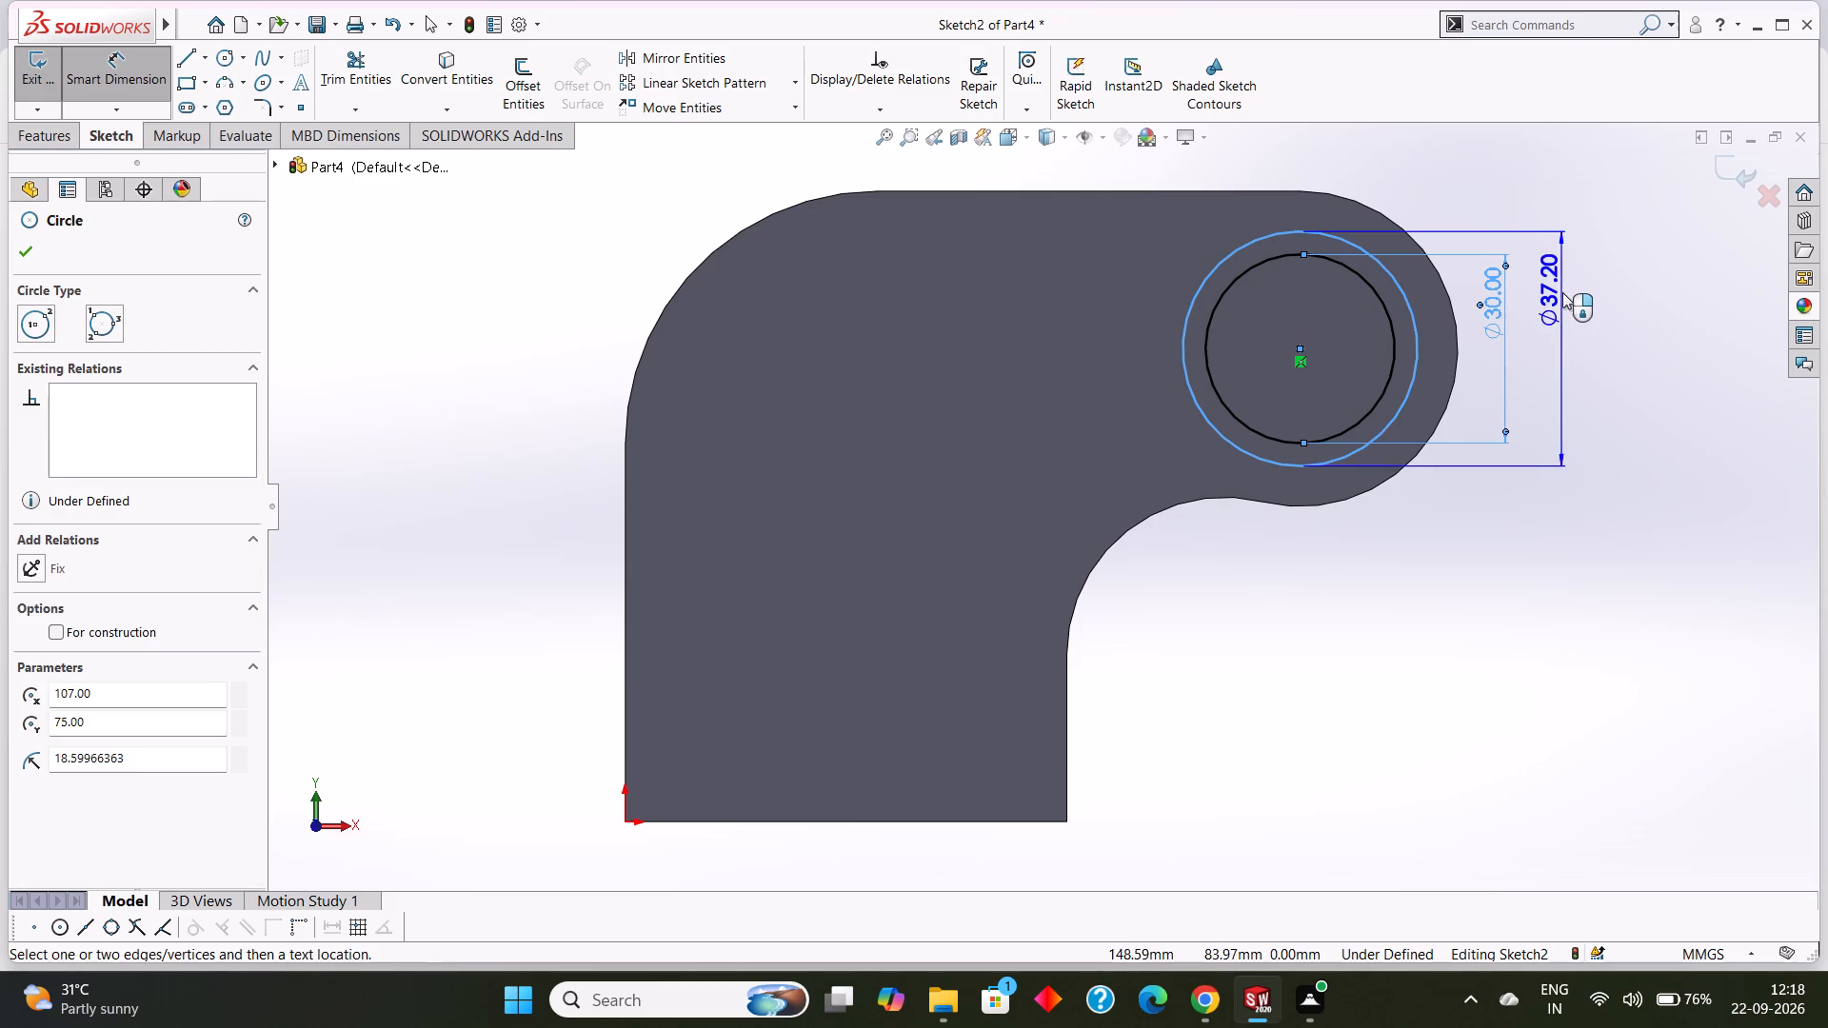
left_click(1581, 307)
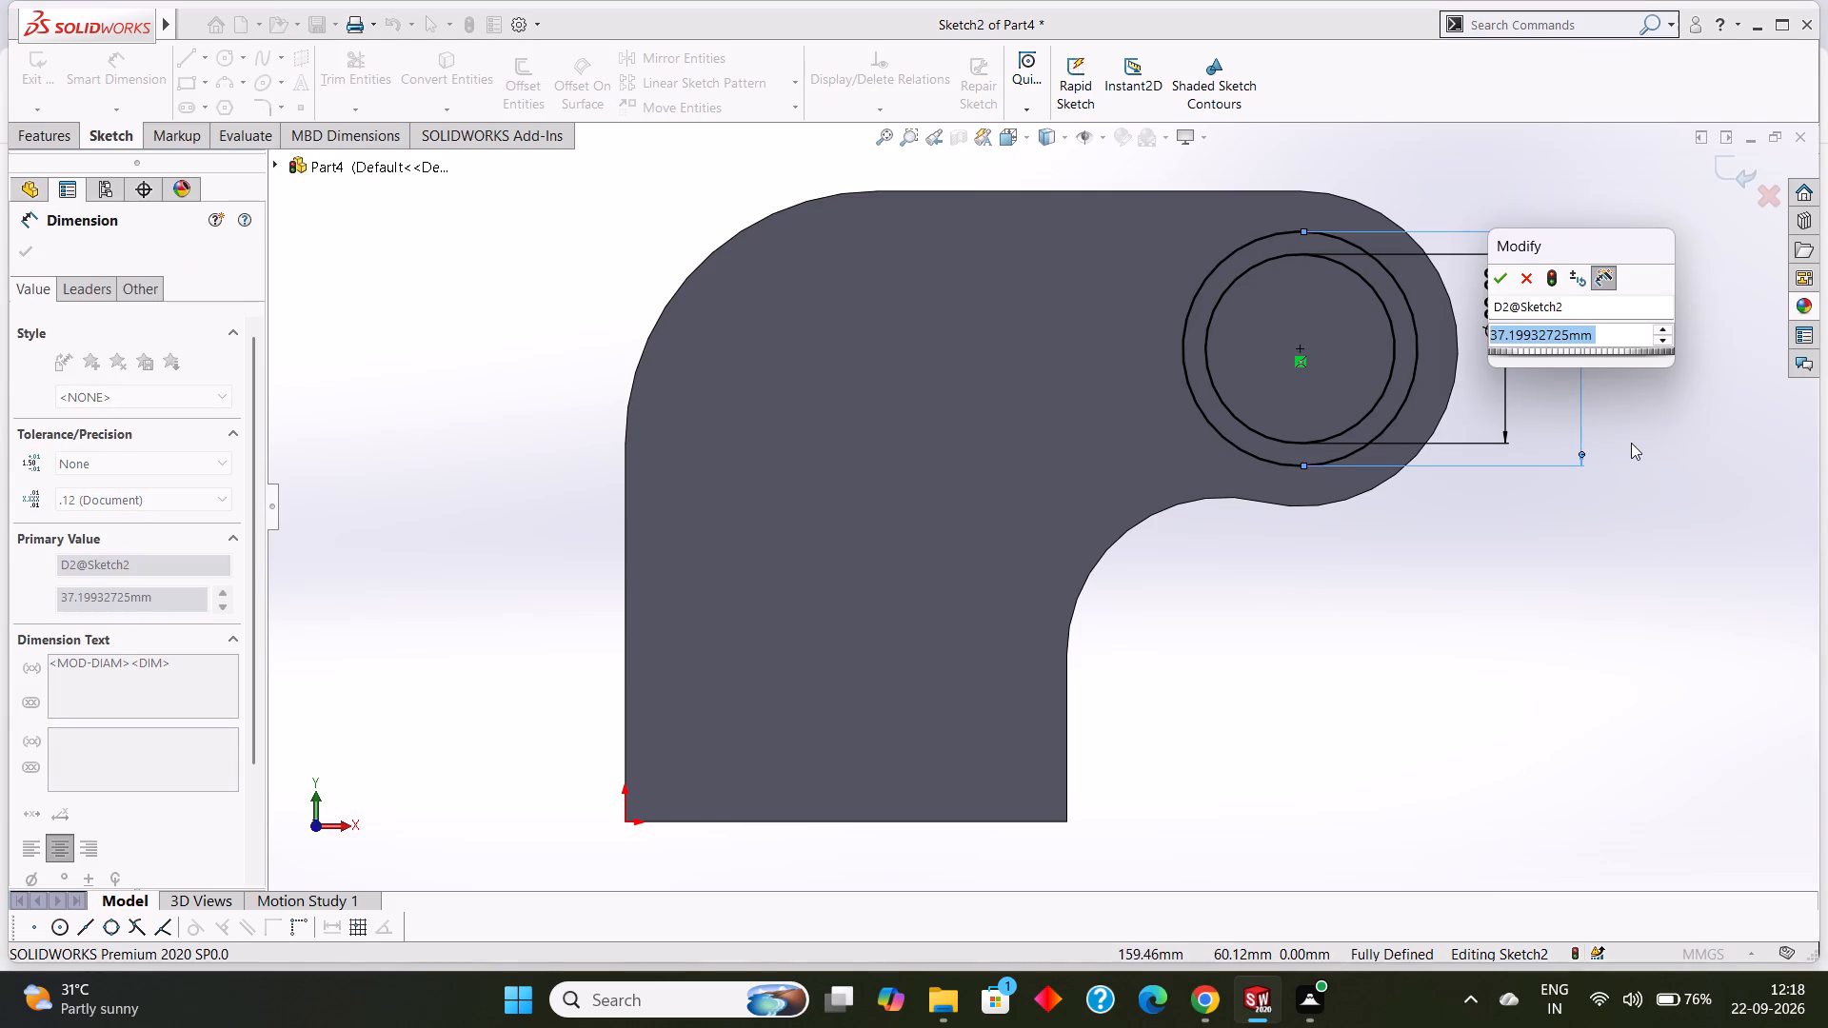
key("BackSpace")
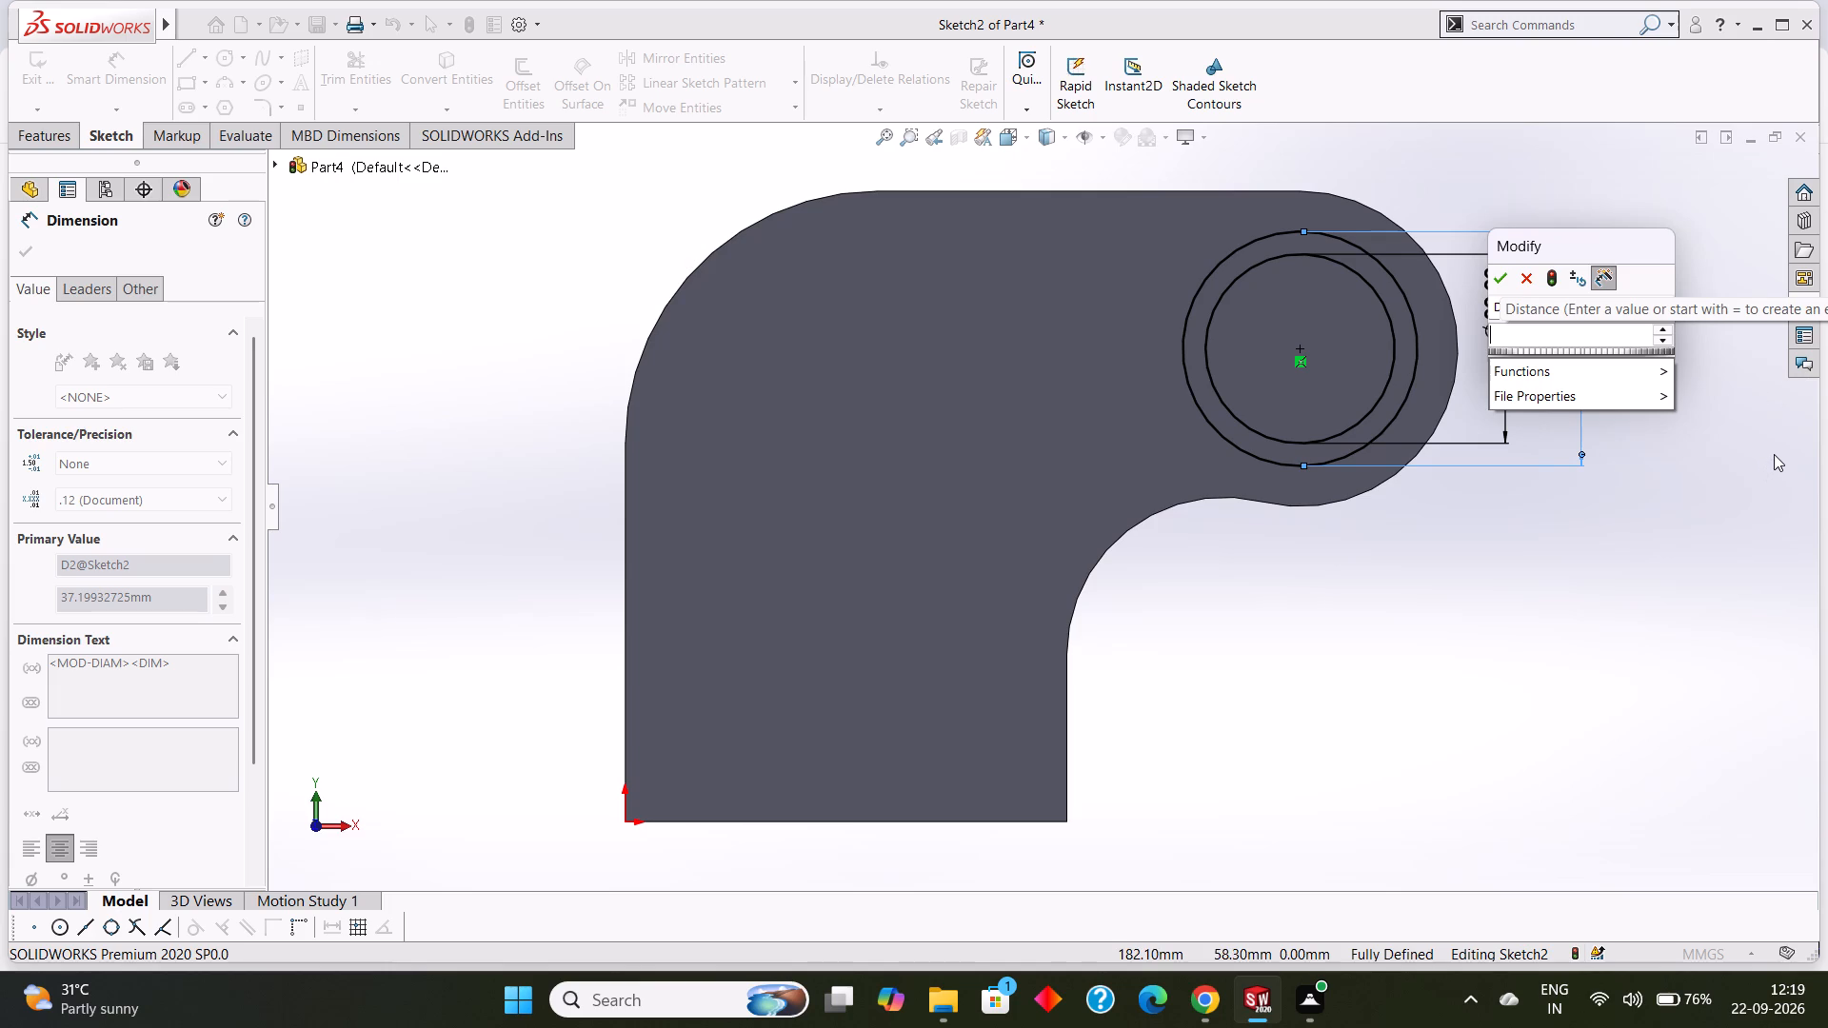
type("40")
key("Return")
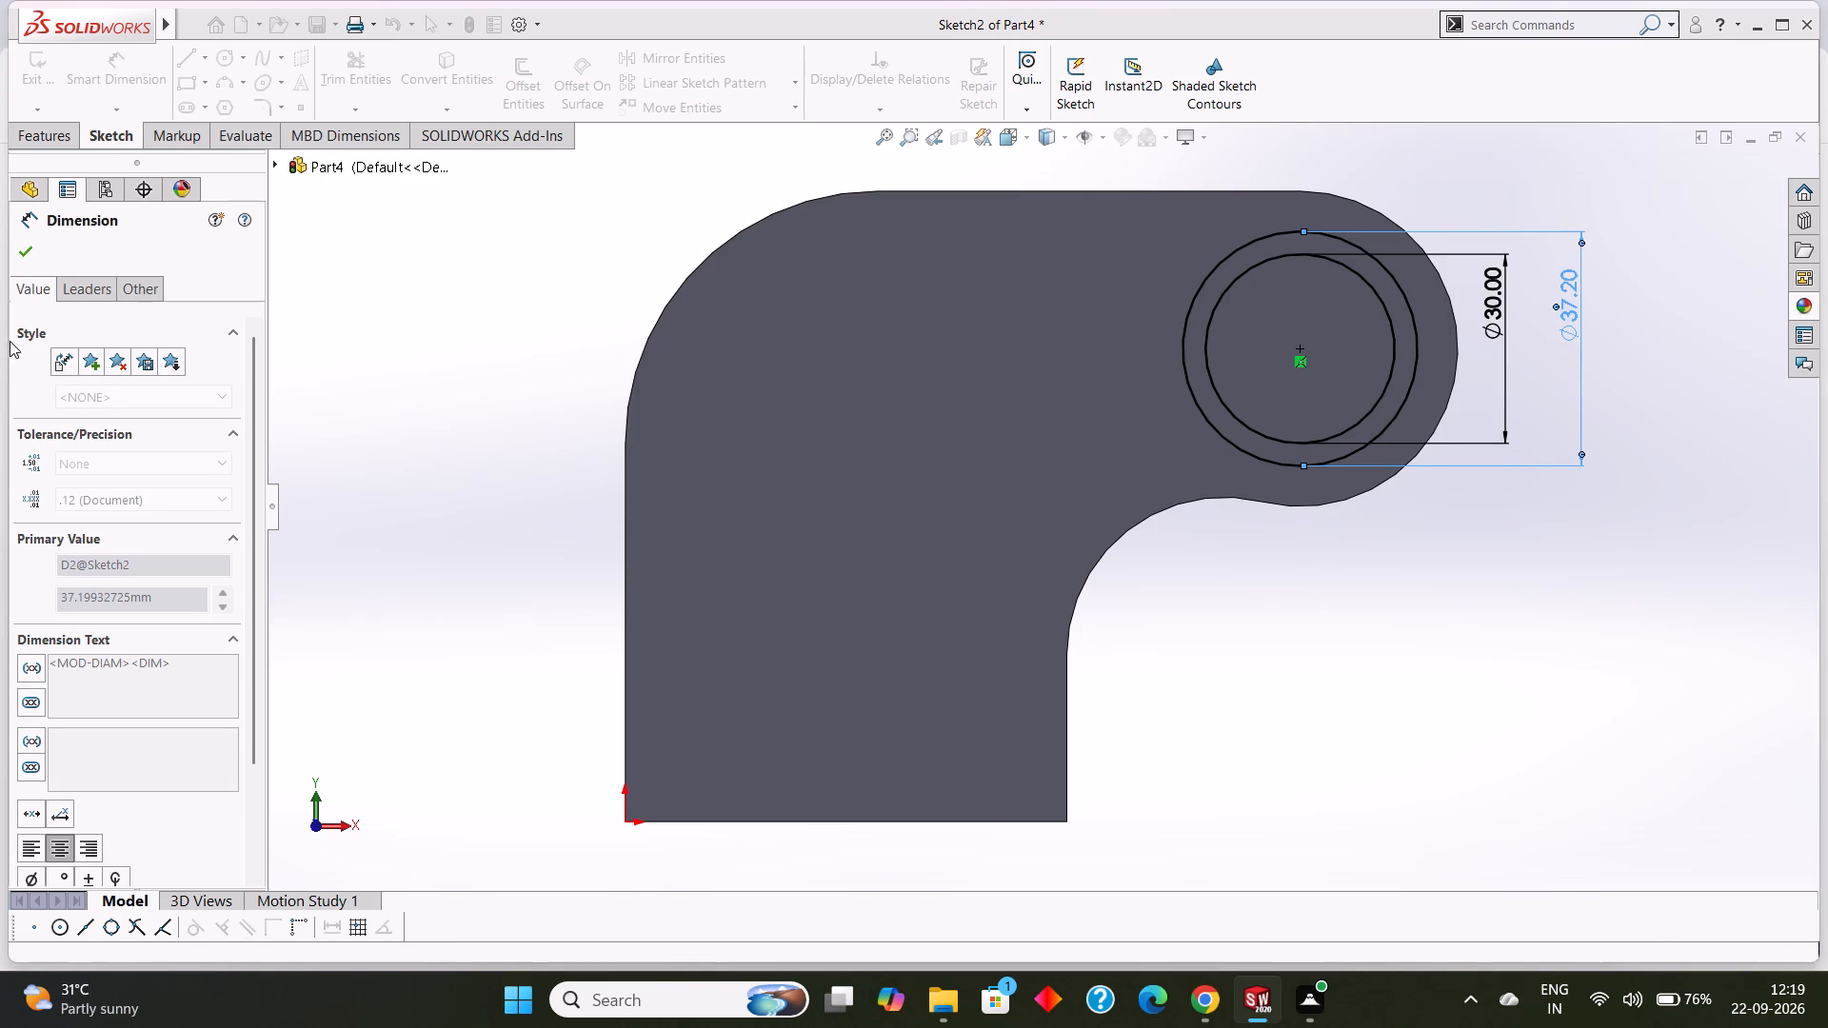
left_click(25, 254)
Examine the two concentric circles and the solid's side faces from several angles.
middle_click_drag(480, 389, 491, 373)
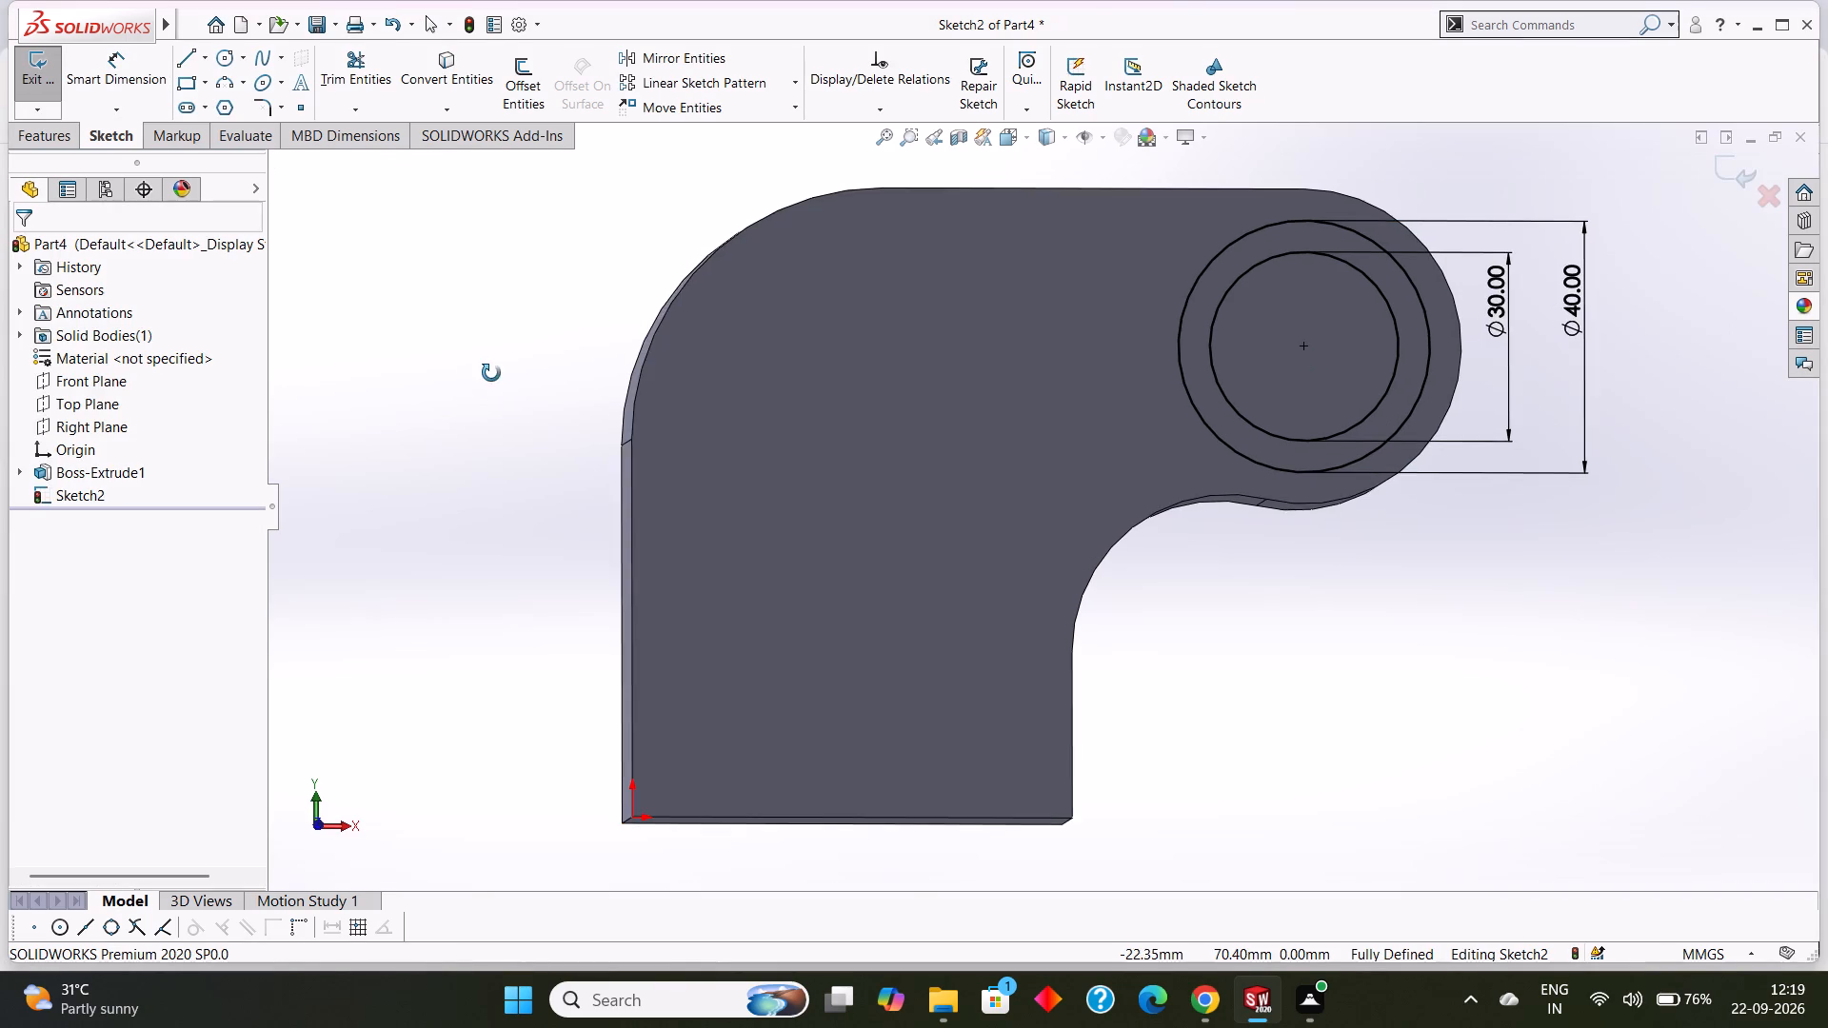
middle_click_drag(491, 373, 526, 372)
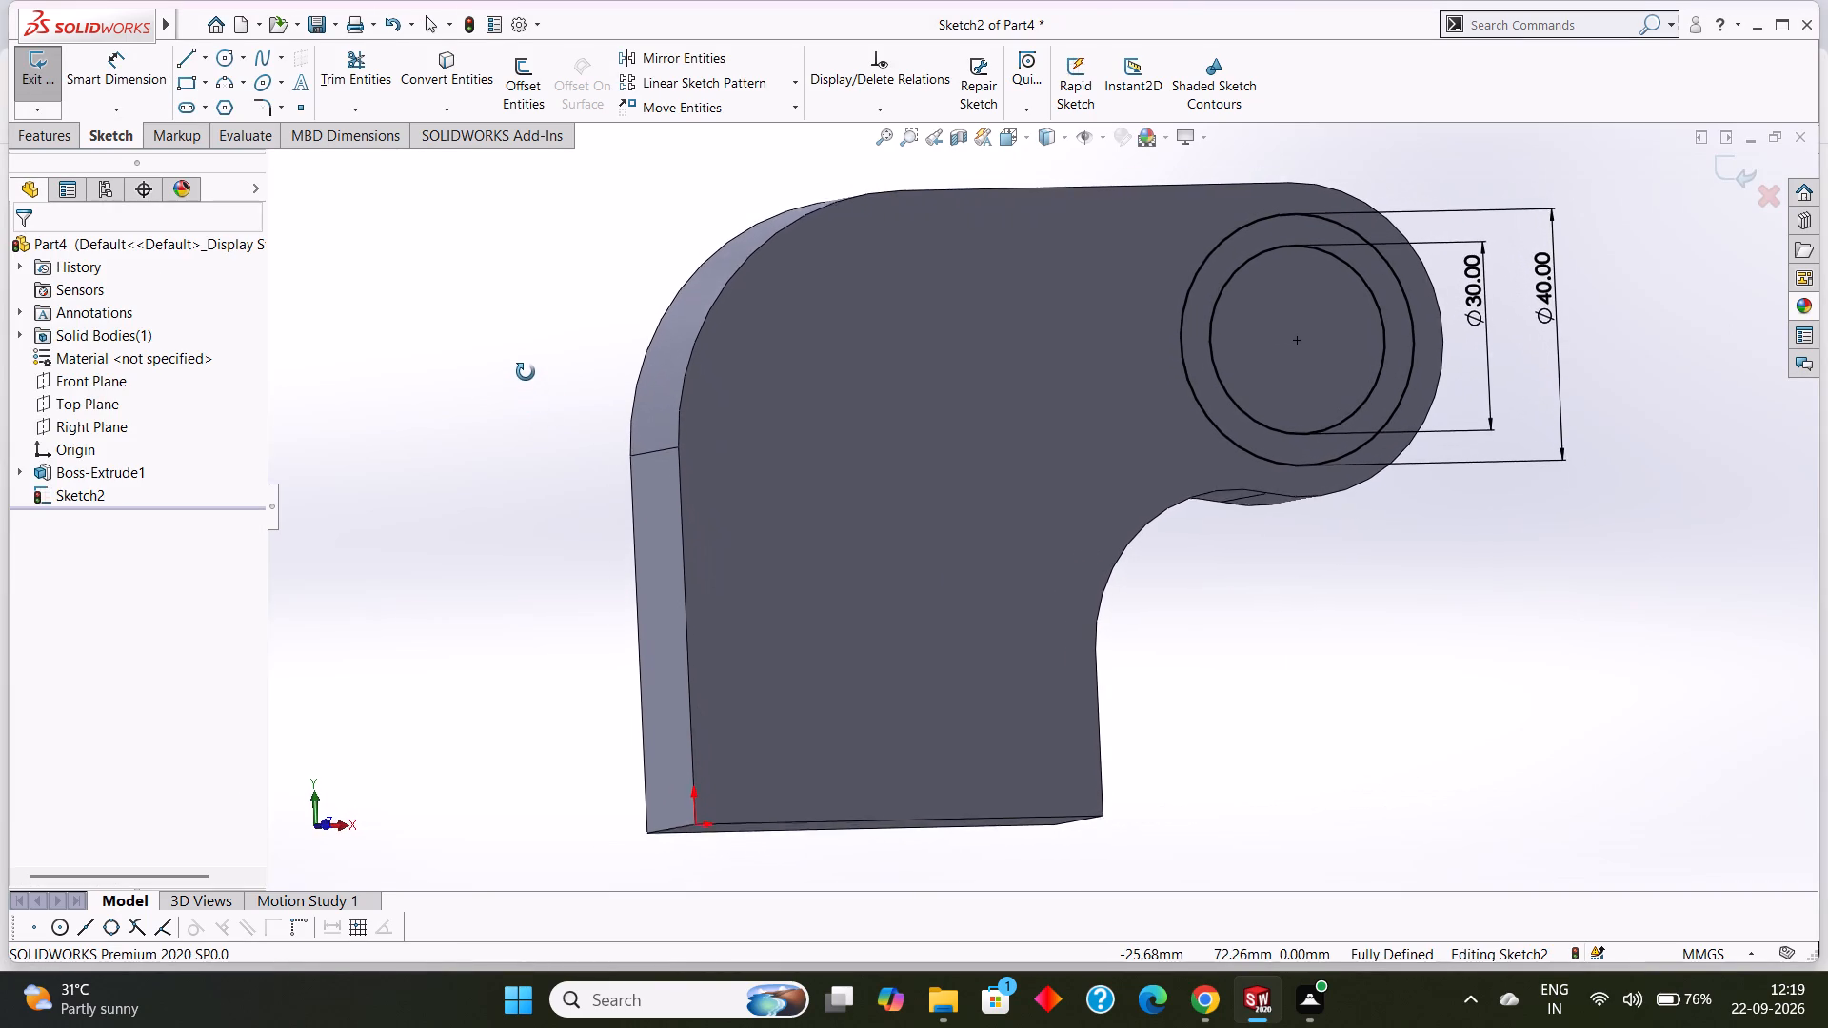
middle_click_drag(526, 372, 508, 381)
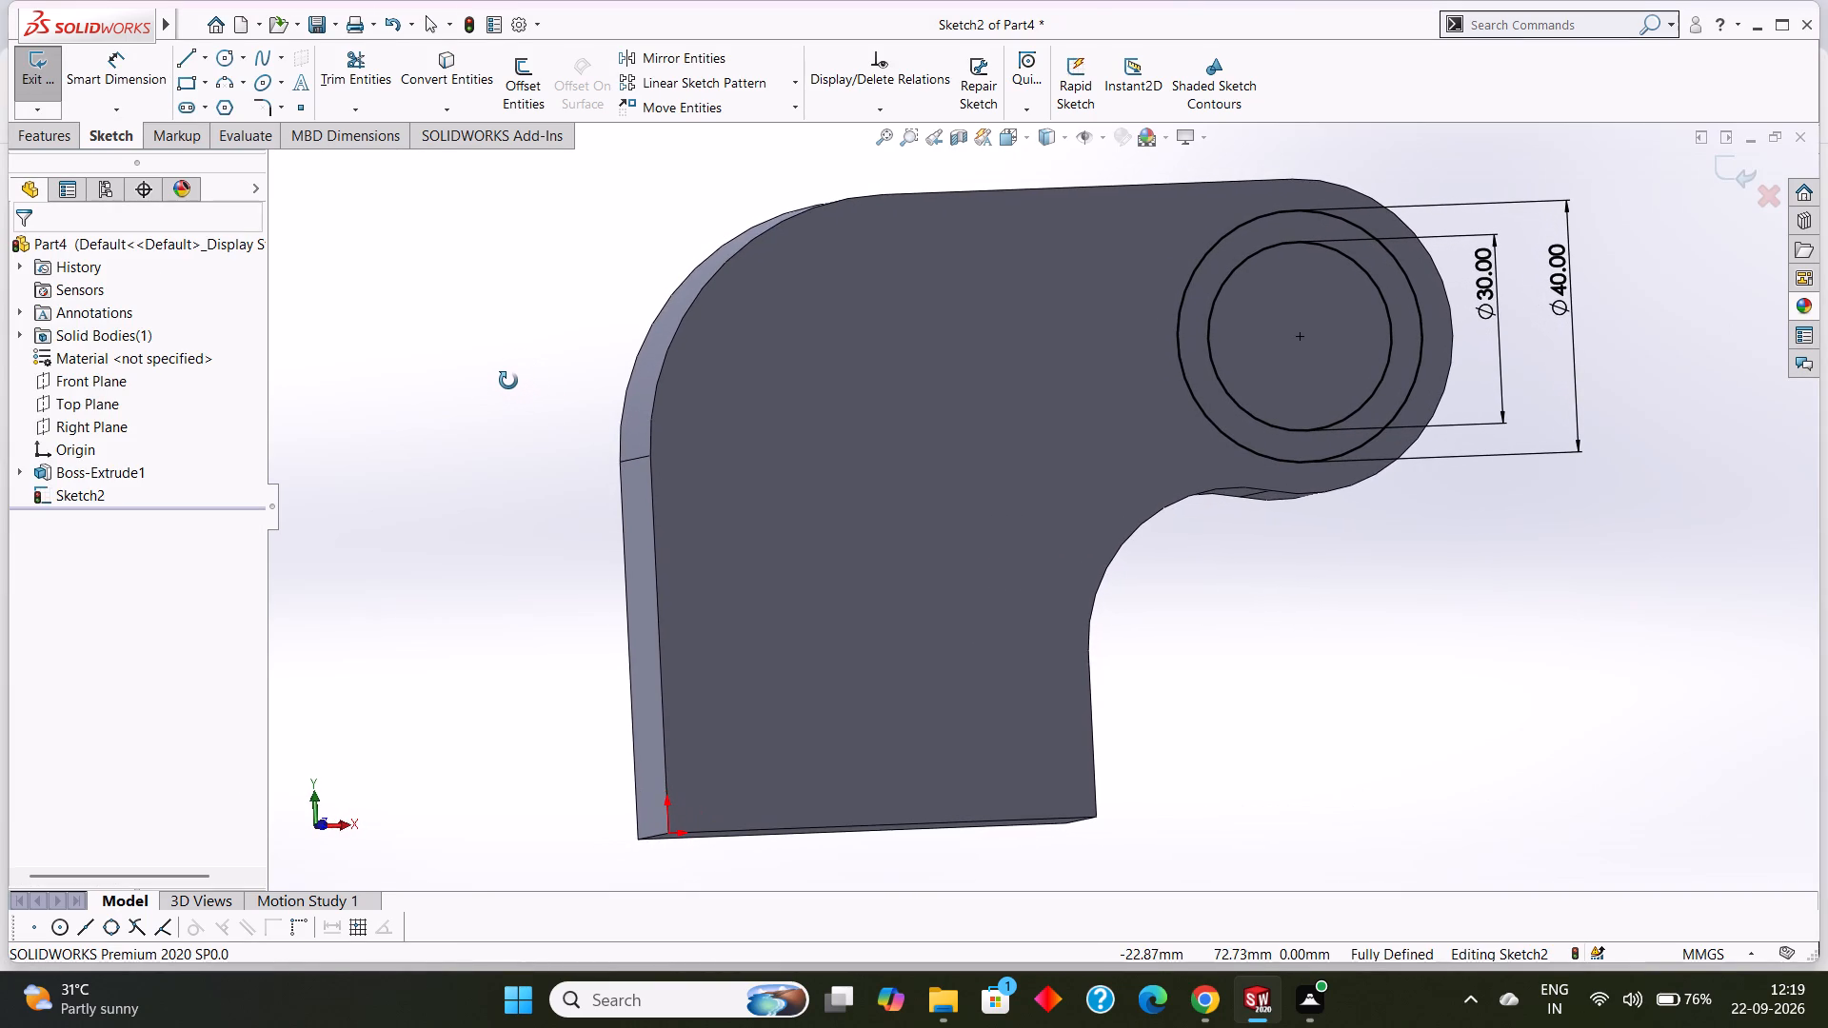
middle_click_drag(508, 381, 517, 411)
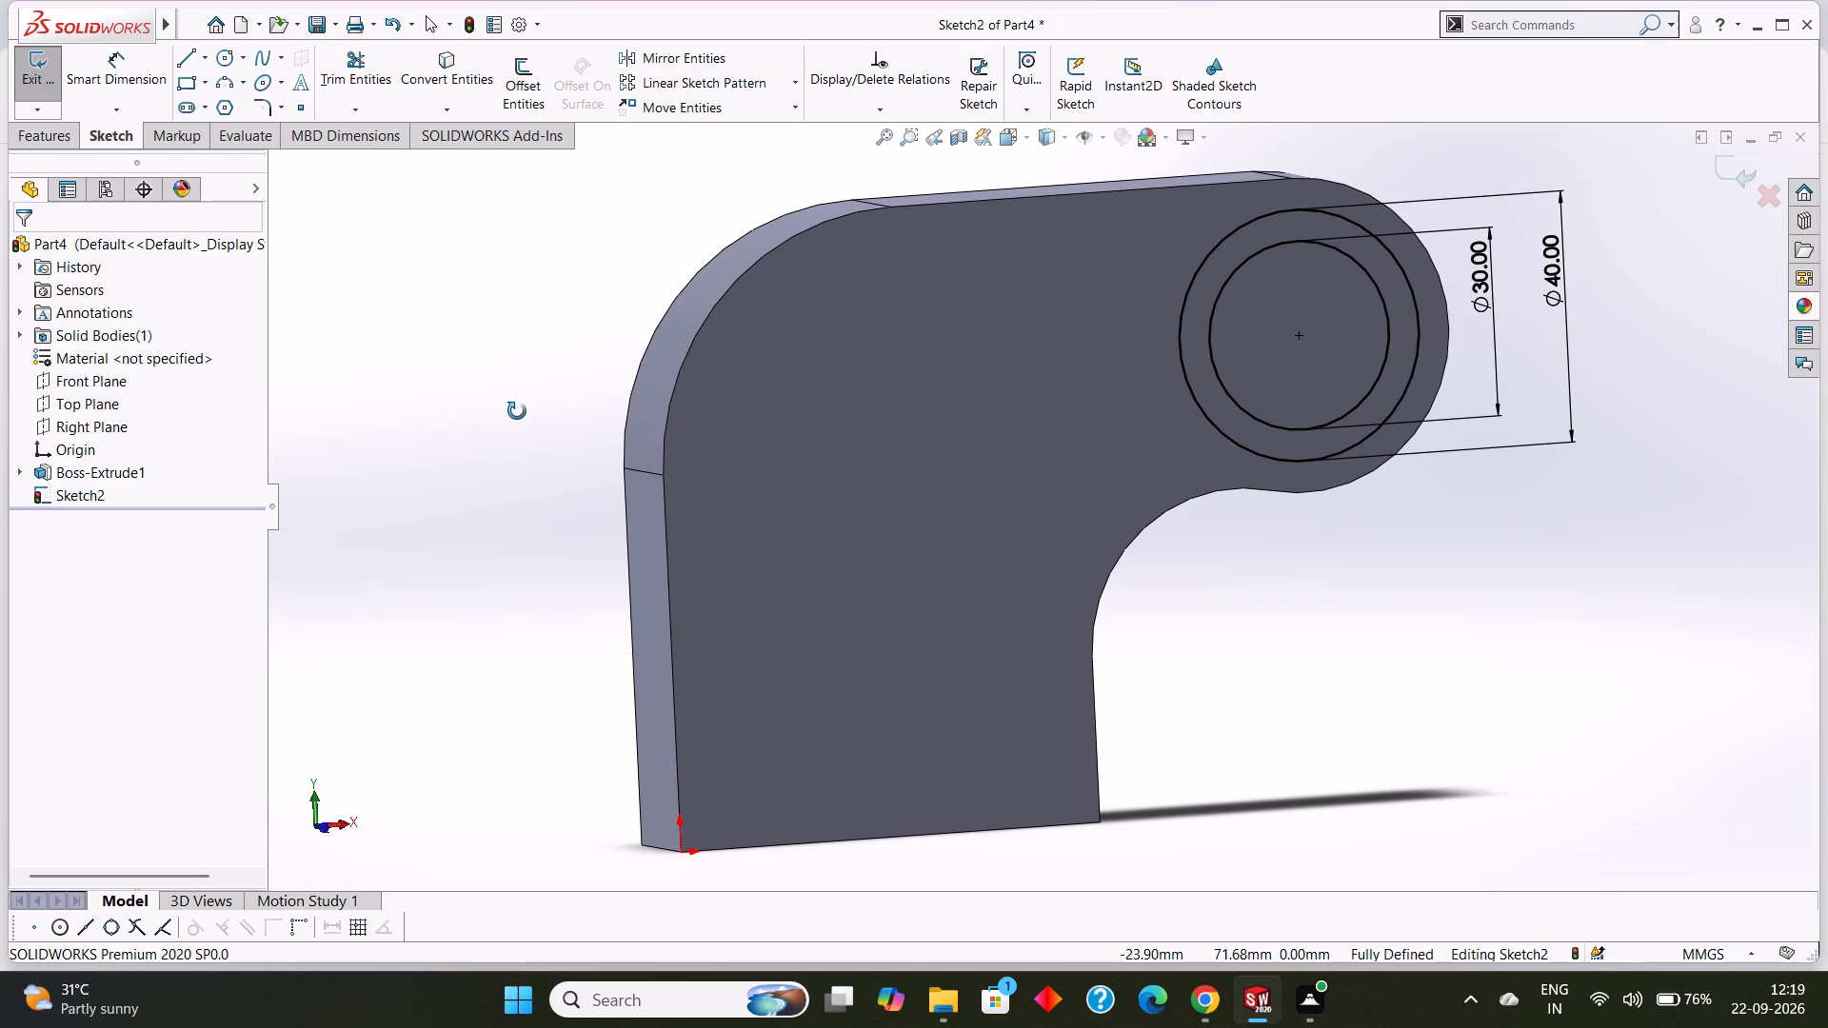
middle_click_drag(517, 411, 517, 408)
middle_click_drag(517, 408, 517, 397)
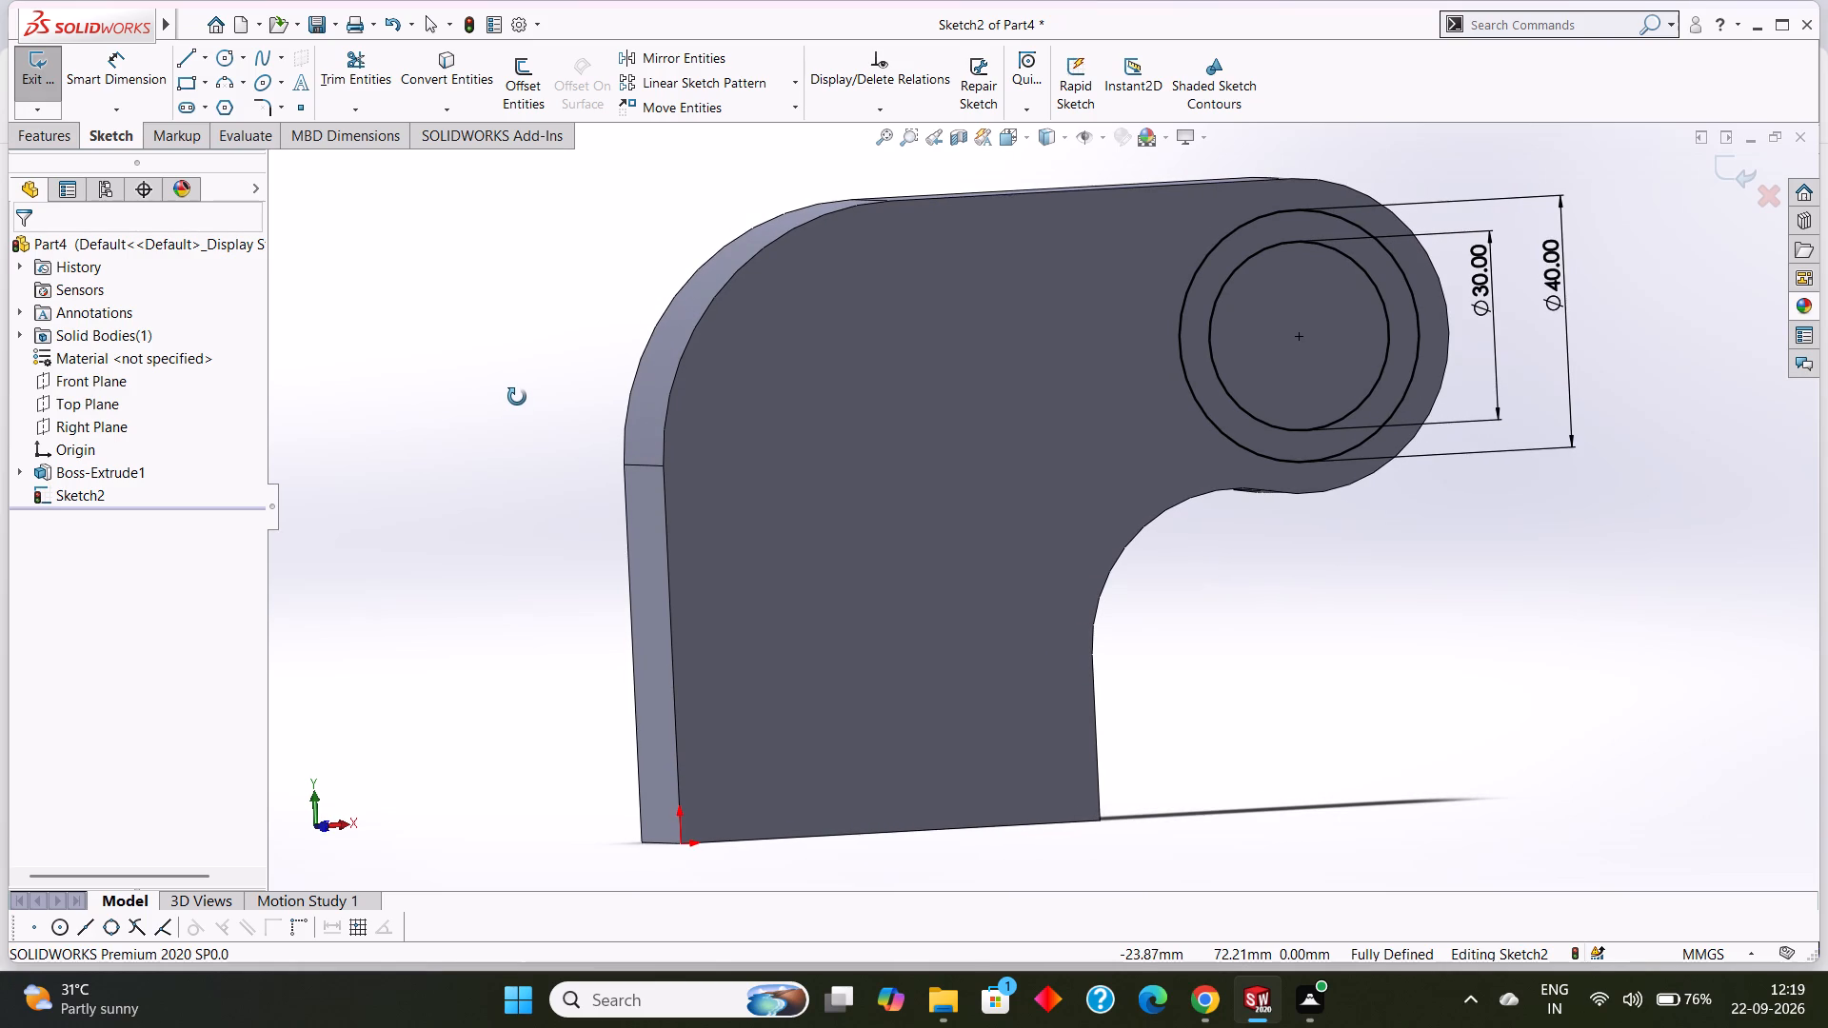
middle_click_drag(517, 397, 515, 385)
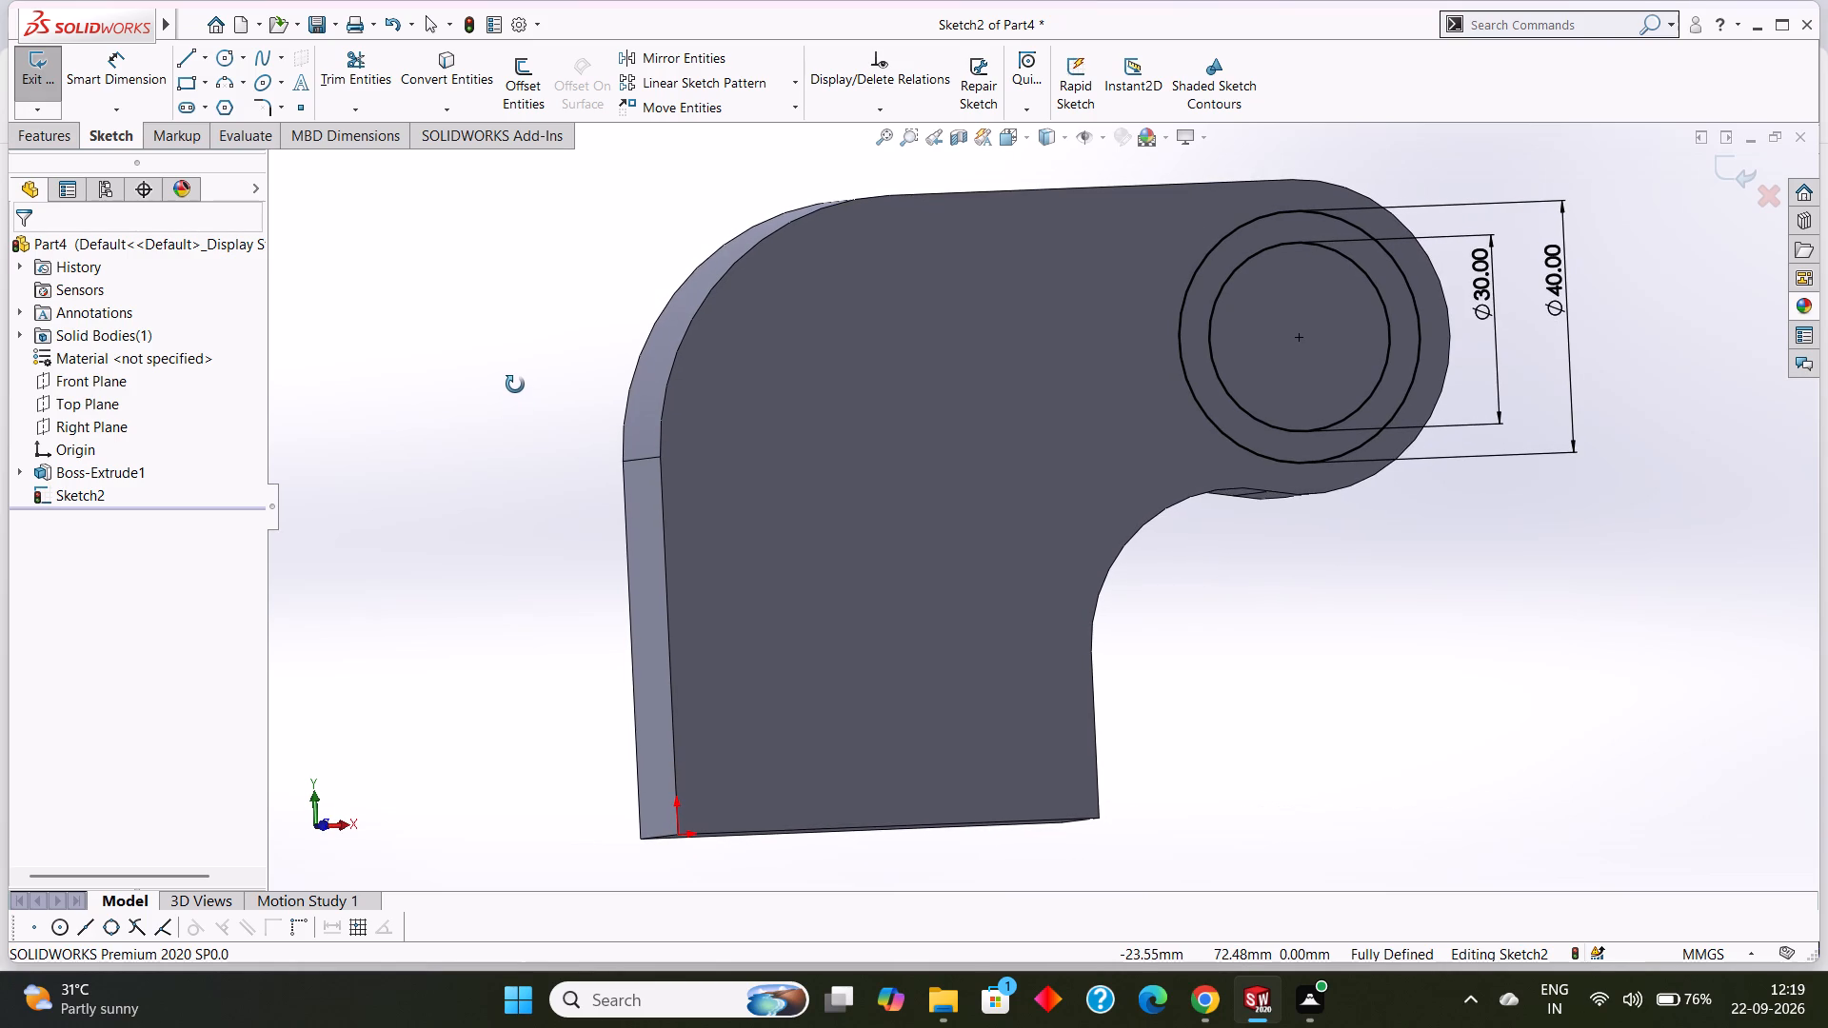
middle_click_drag(515, 385, 511, 379)
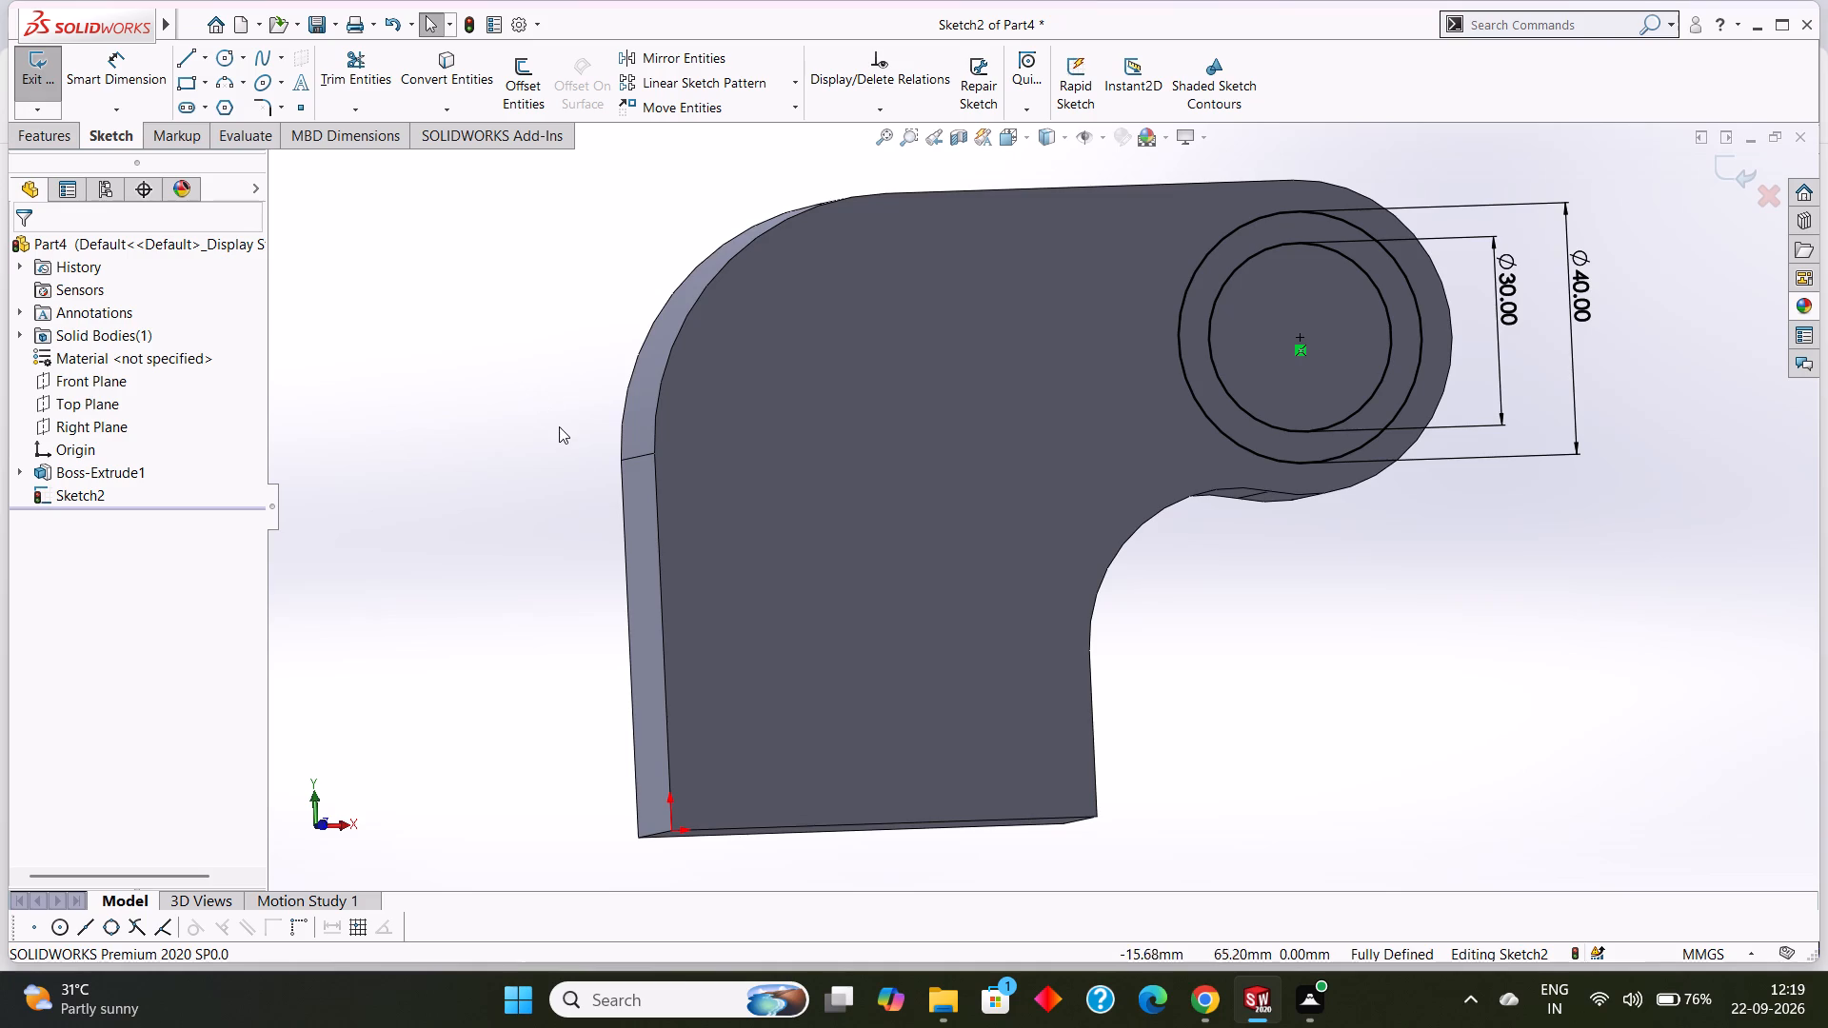
middle_click_drag(560, 427, 539, 448)
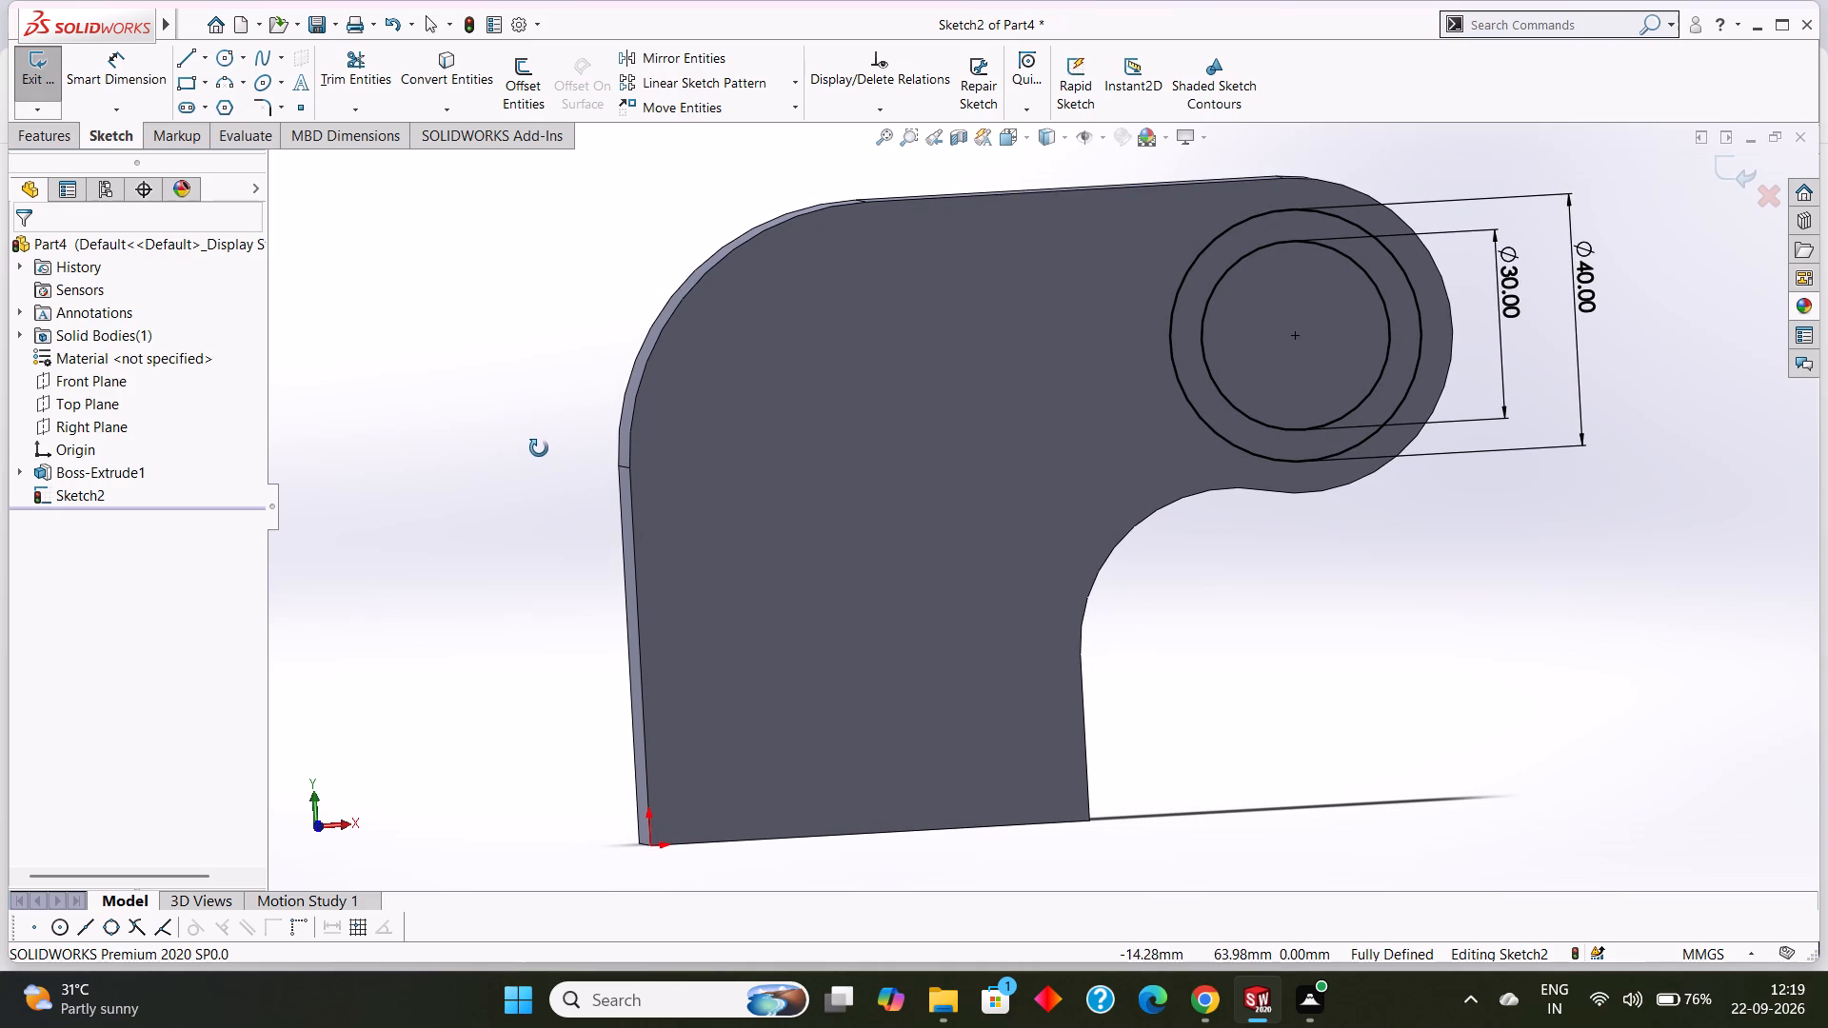
middle_click_drag(539, 448, 544, 455)
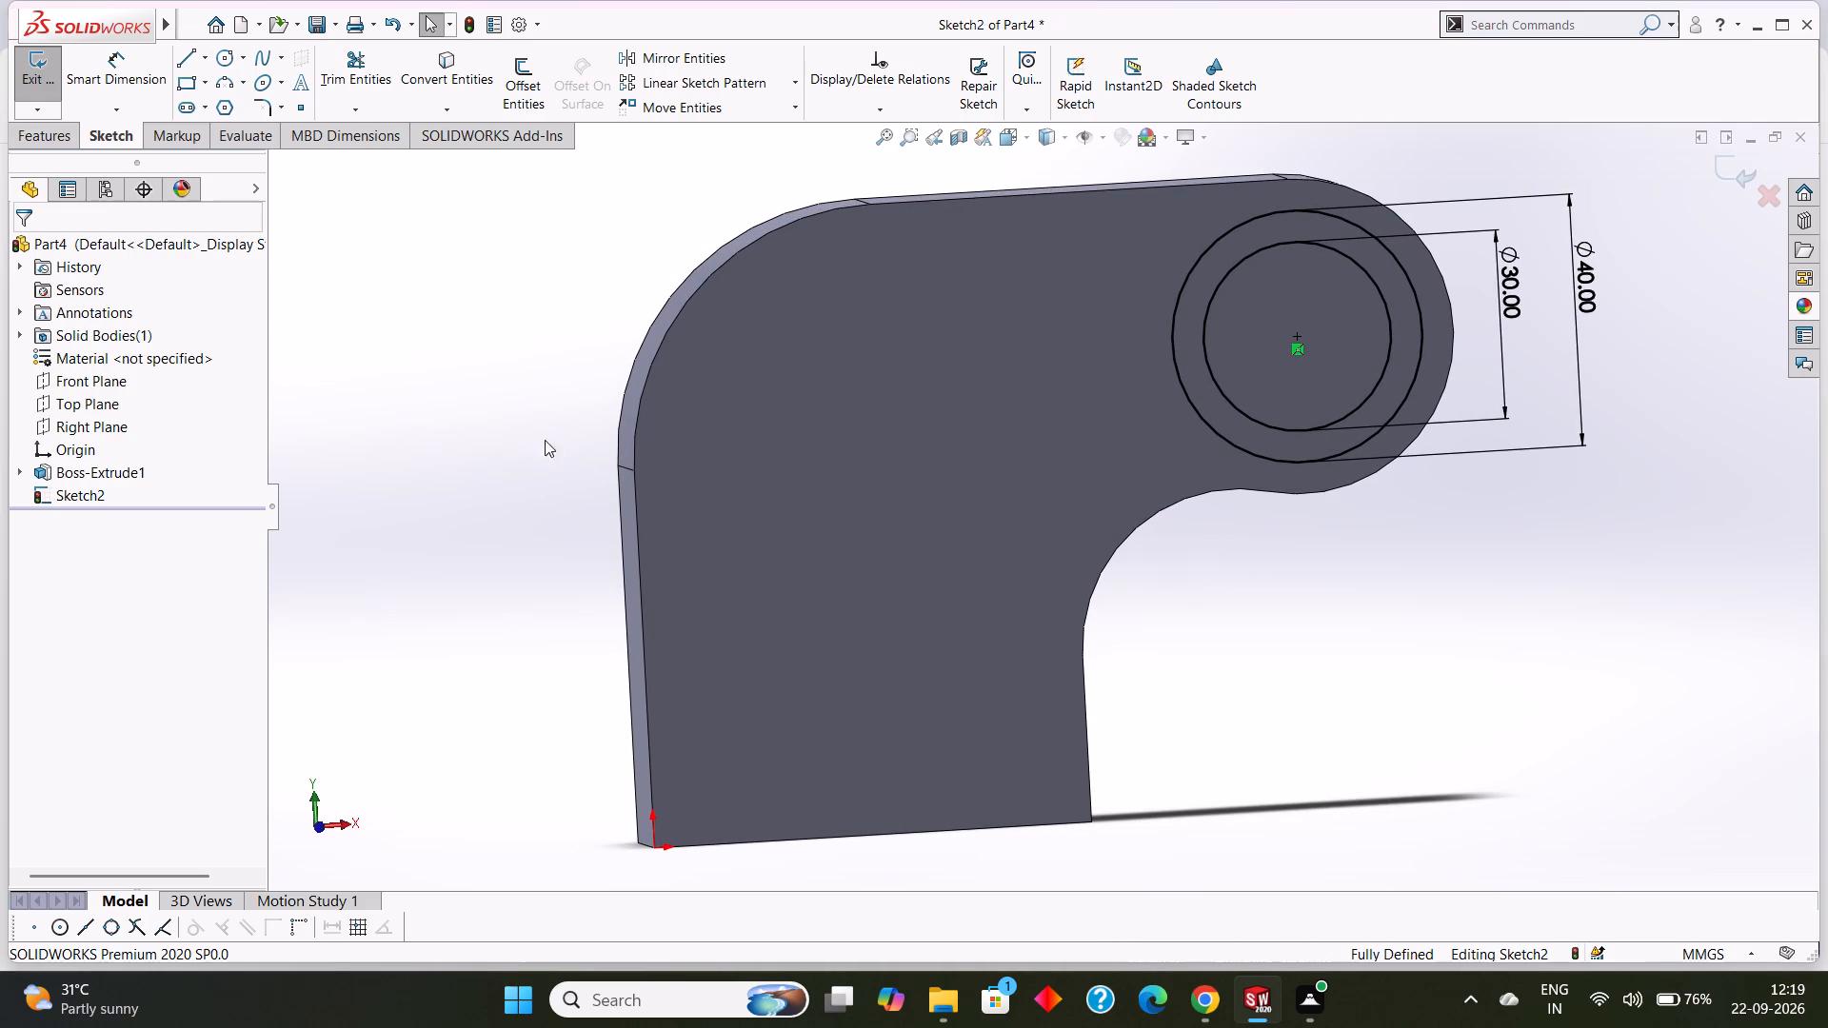
Extrude the ring between the Ø30 and Ø40 circles as a boss with a blind depth of 25 mm.
left_click(70, 135)
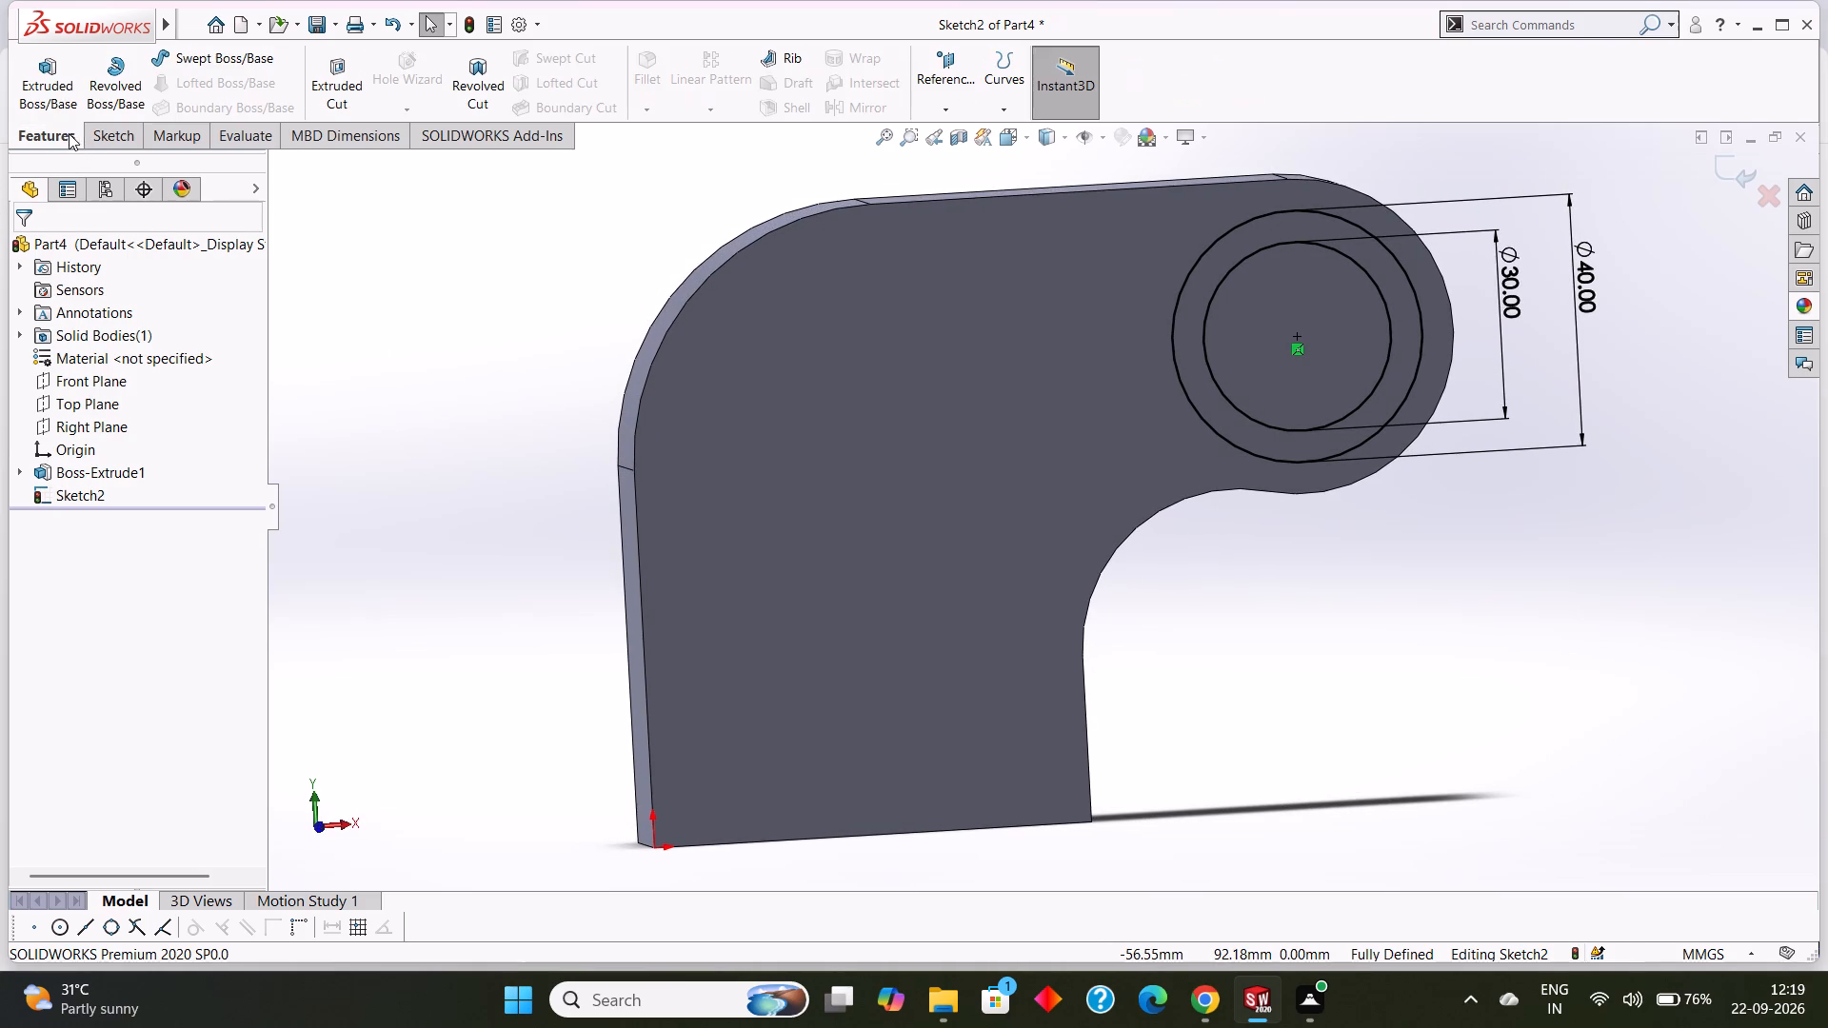
left_click(58, 97)
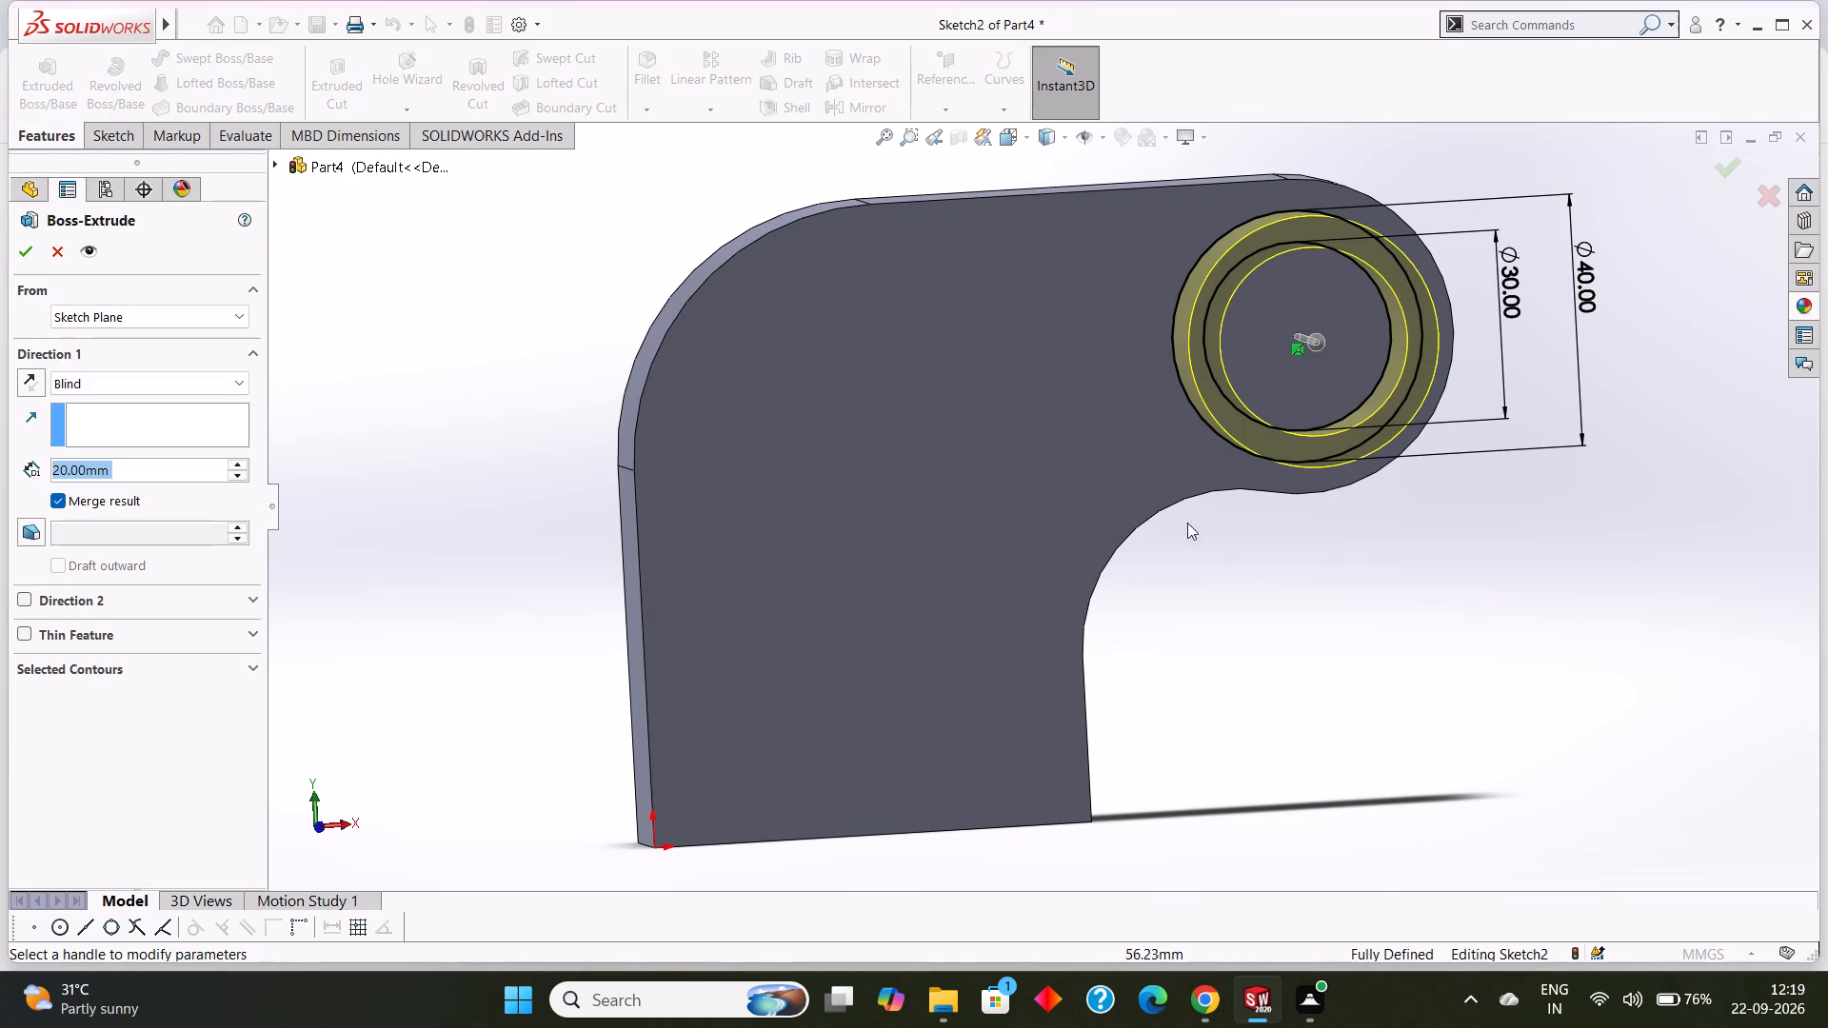
middle_click_drag(1586, 494, 1503, 591)
scroll(1503, 591, "down", 1)
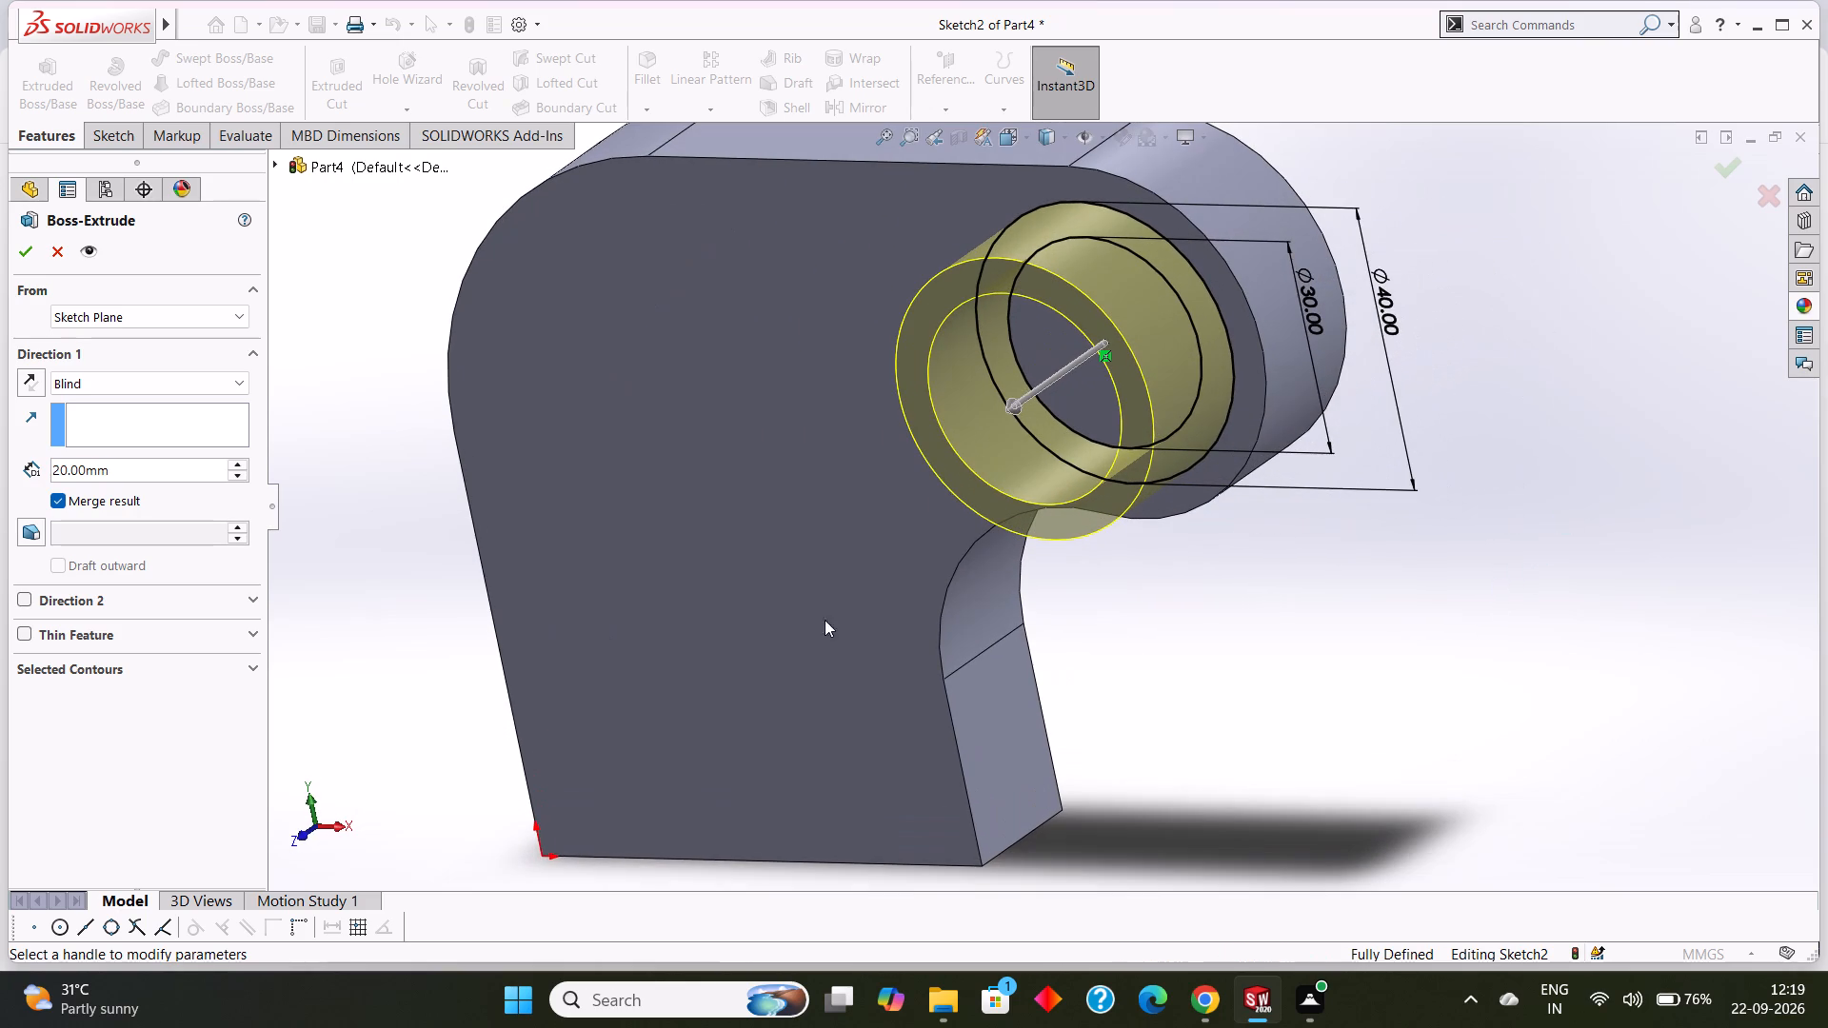
left_click(134, 473)
left_click_drag(135, 473, 15, 482)
left_click(161, 462)
left_click_drag(161, 475, 48, 476)
left_click(47, 475)
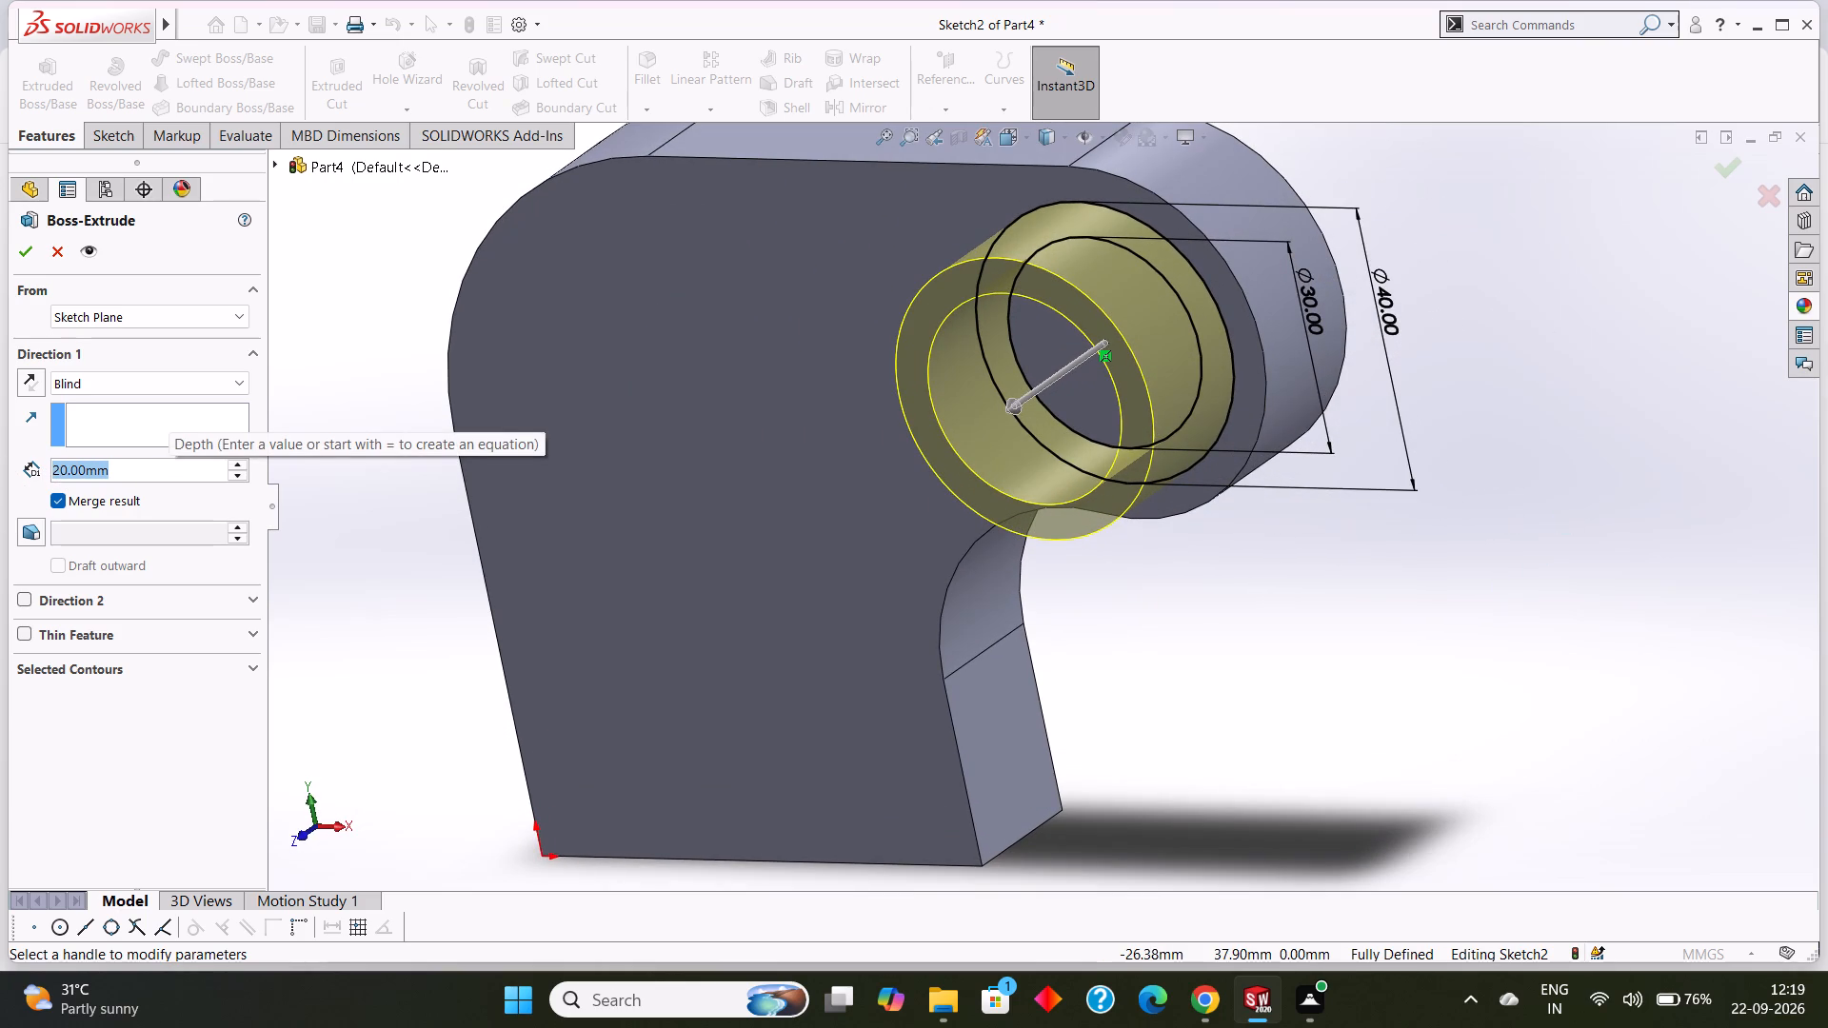
key("2")
key("5")
key("Return")
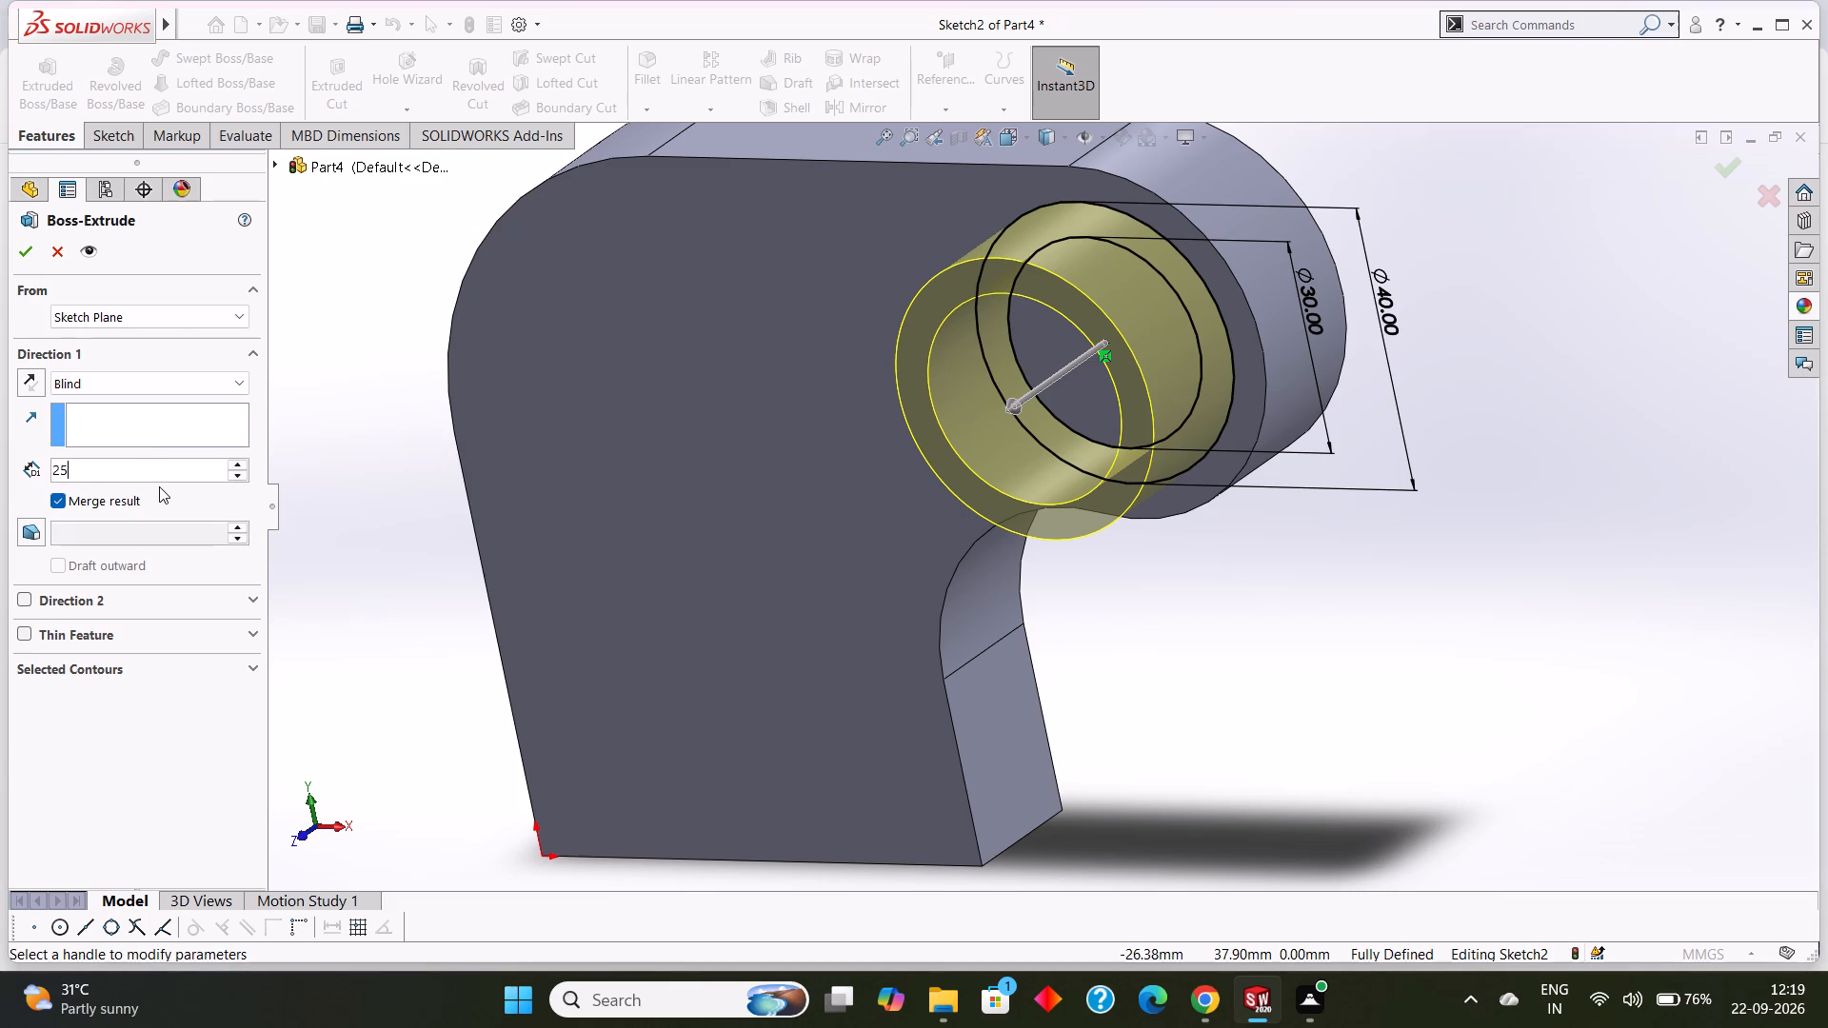
left_click(17, 245)
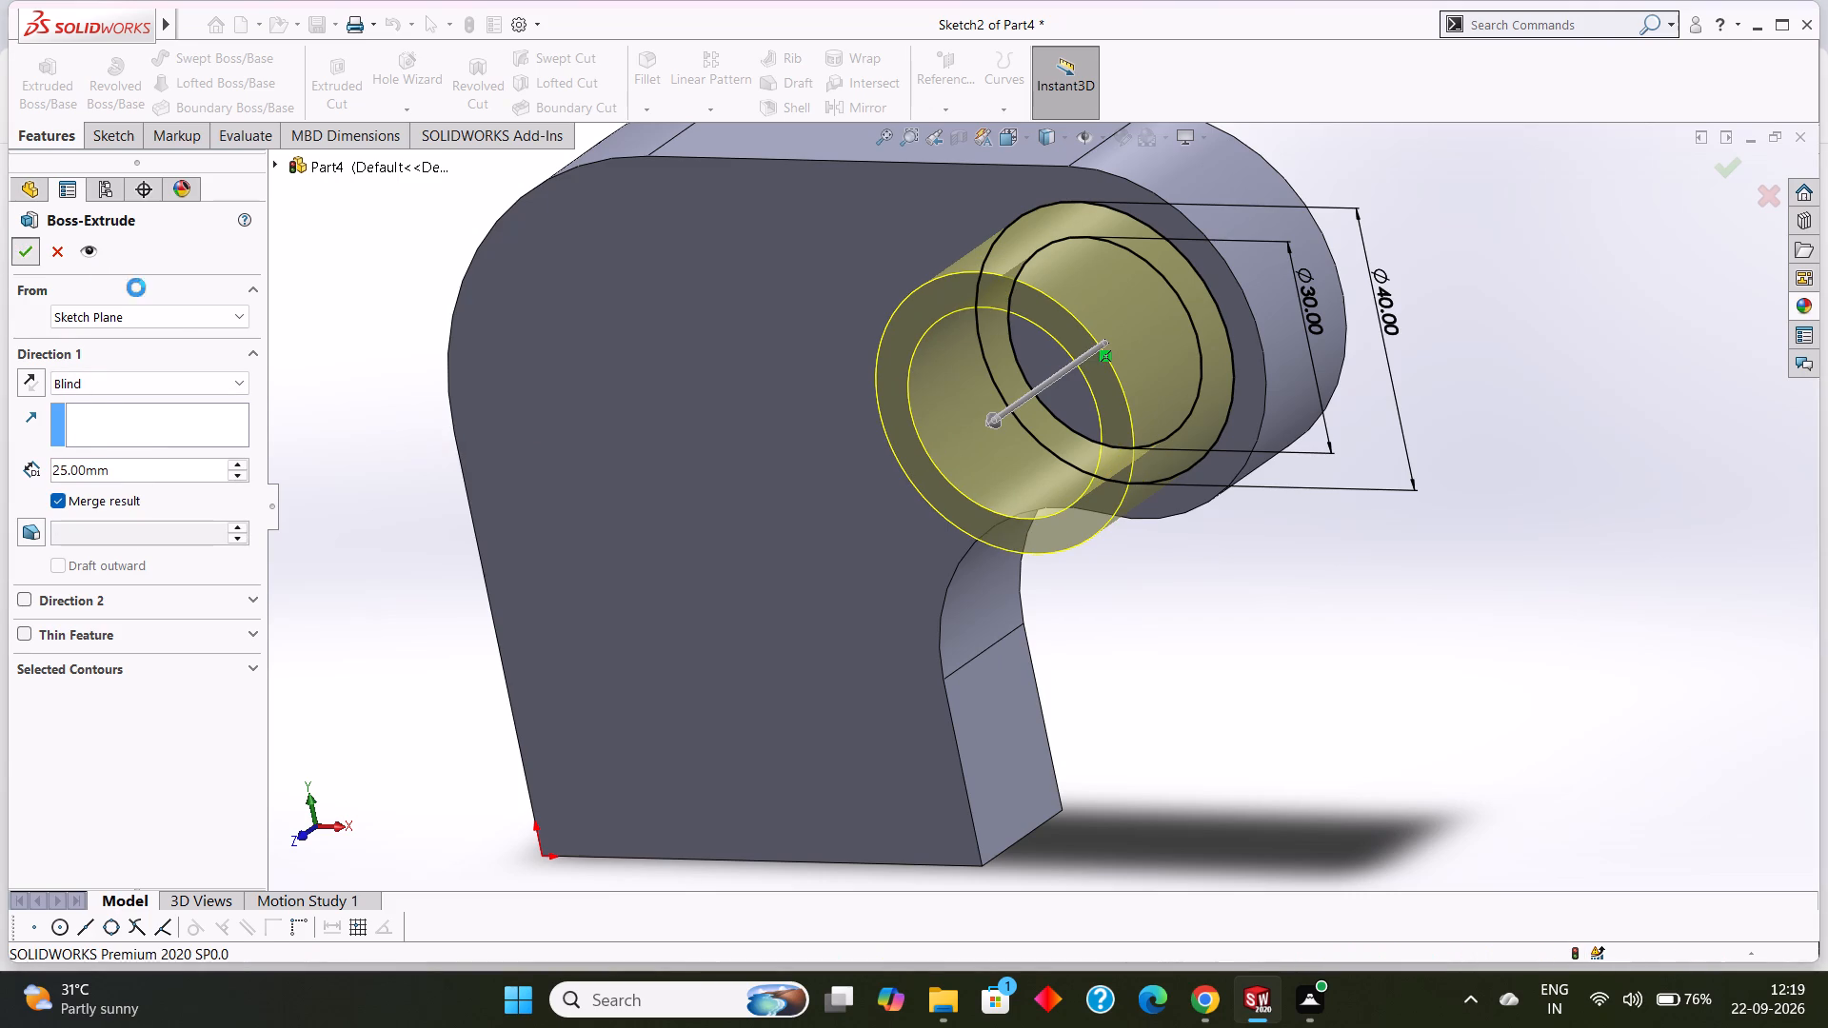
left_click(1480, 653)
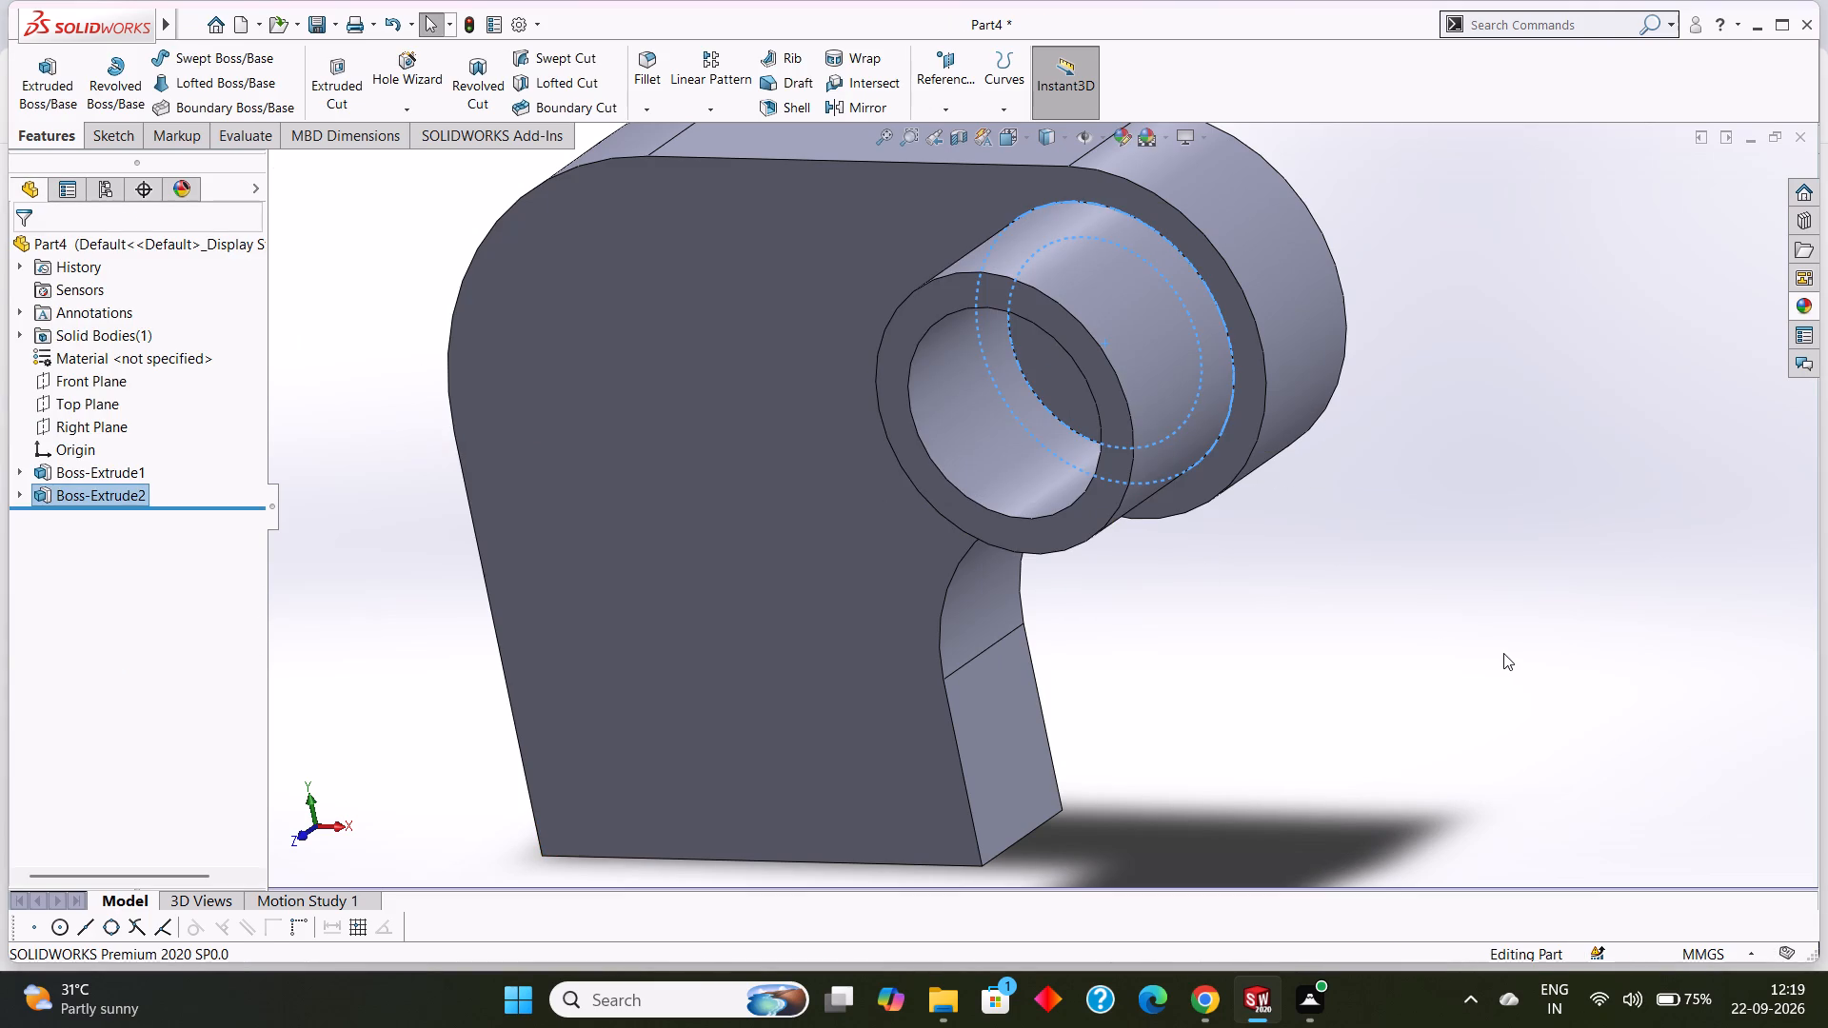
Start a new sketch on the plate's large front face, with the view oriented normal to it.
middle_click_drag(1504, 653, 1554, 591)
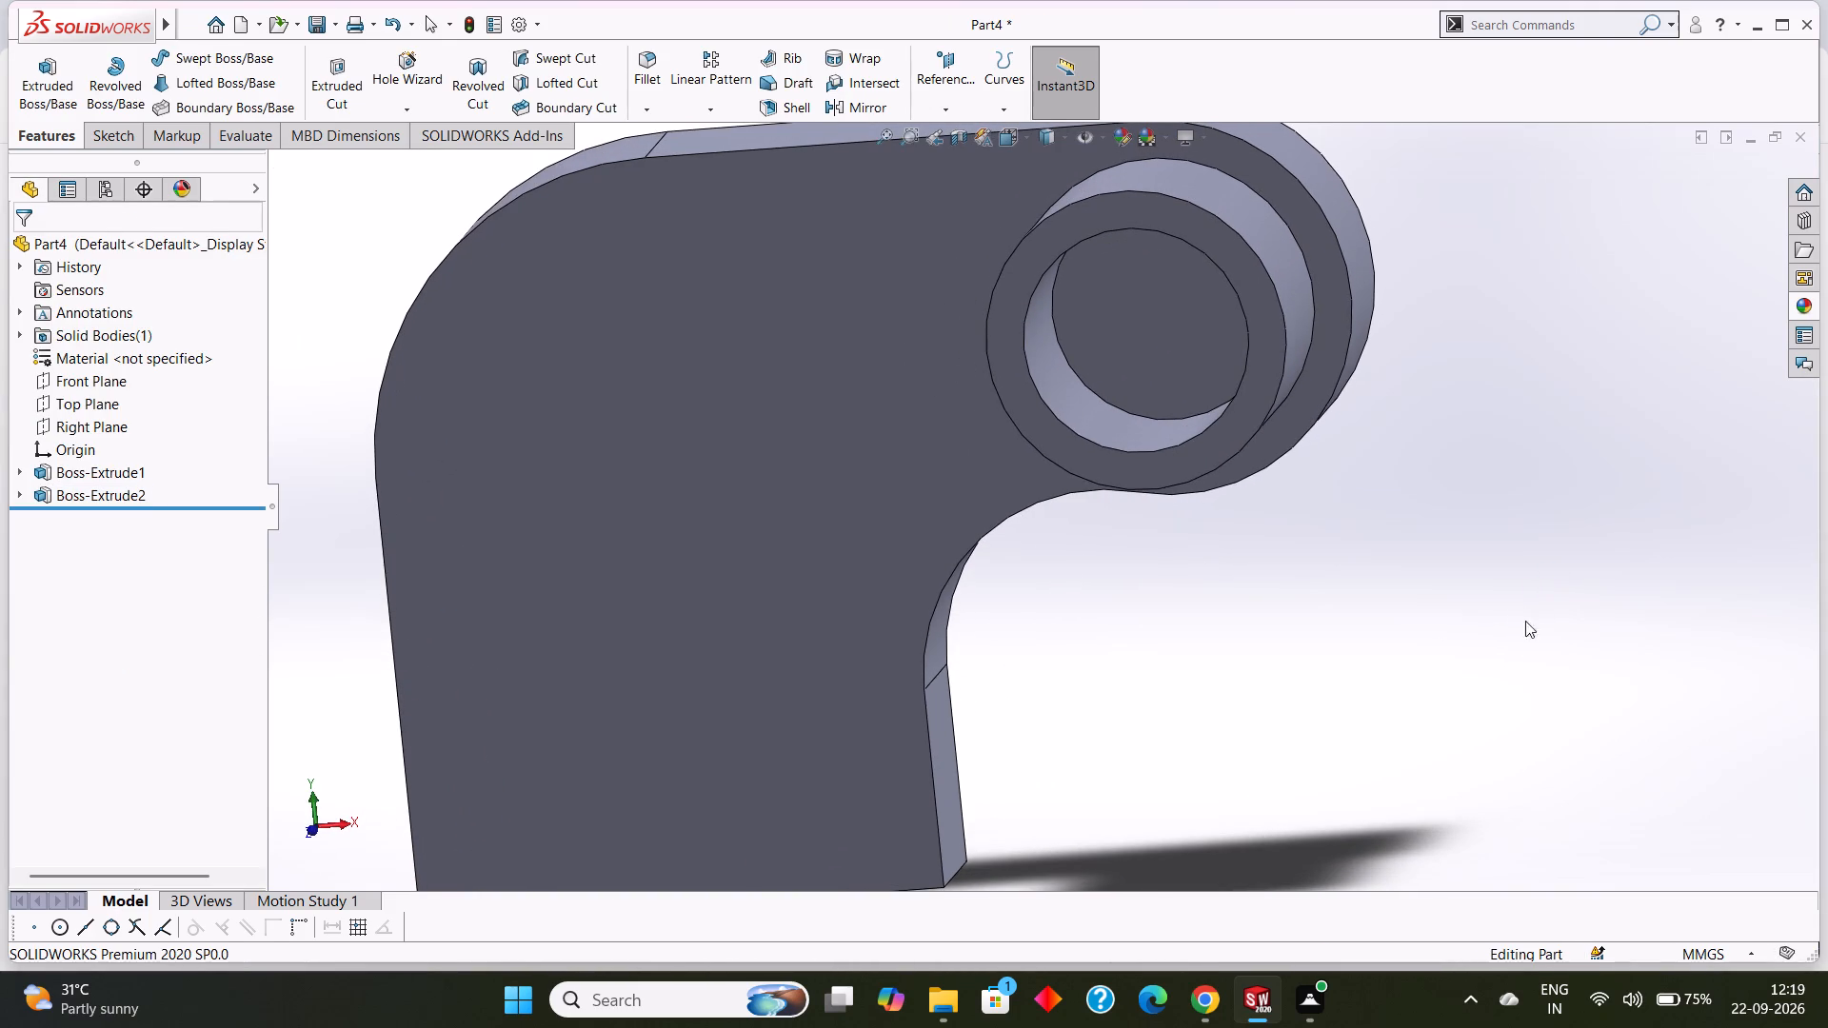
scroll(1520, 640, "up", 2)
scroll(1462, 690, "up", 1)
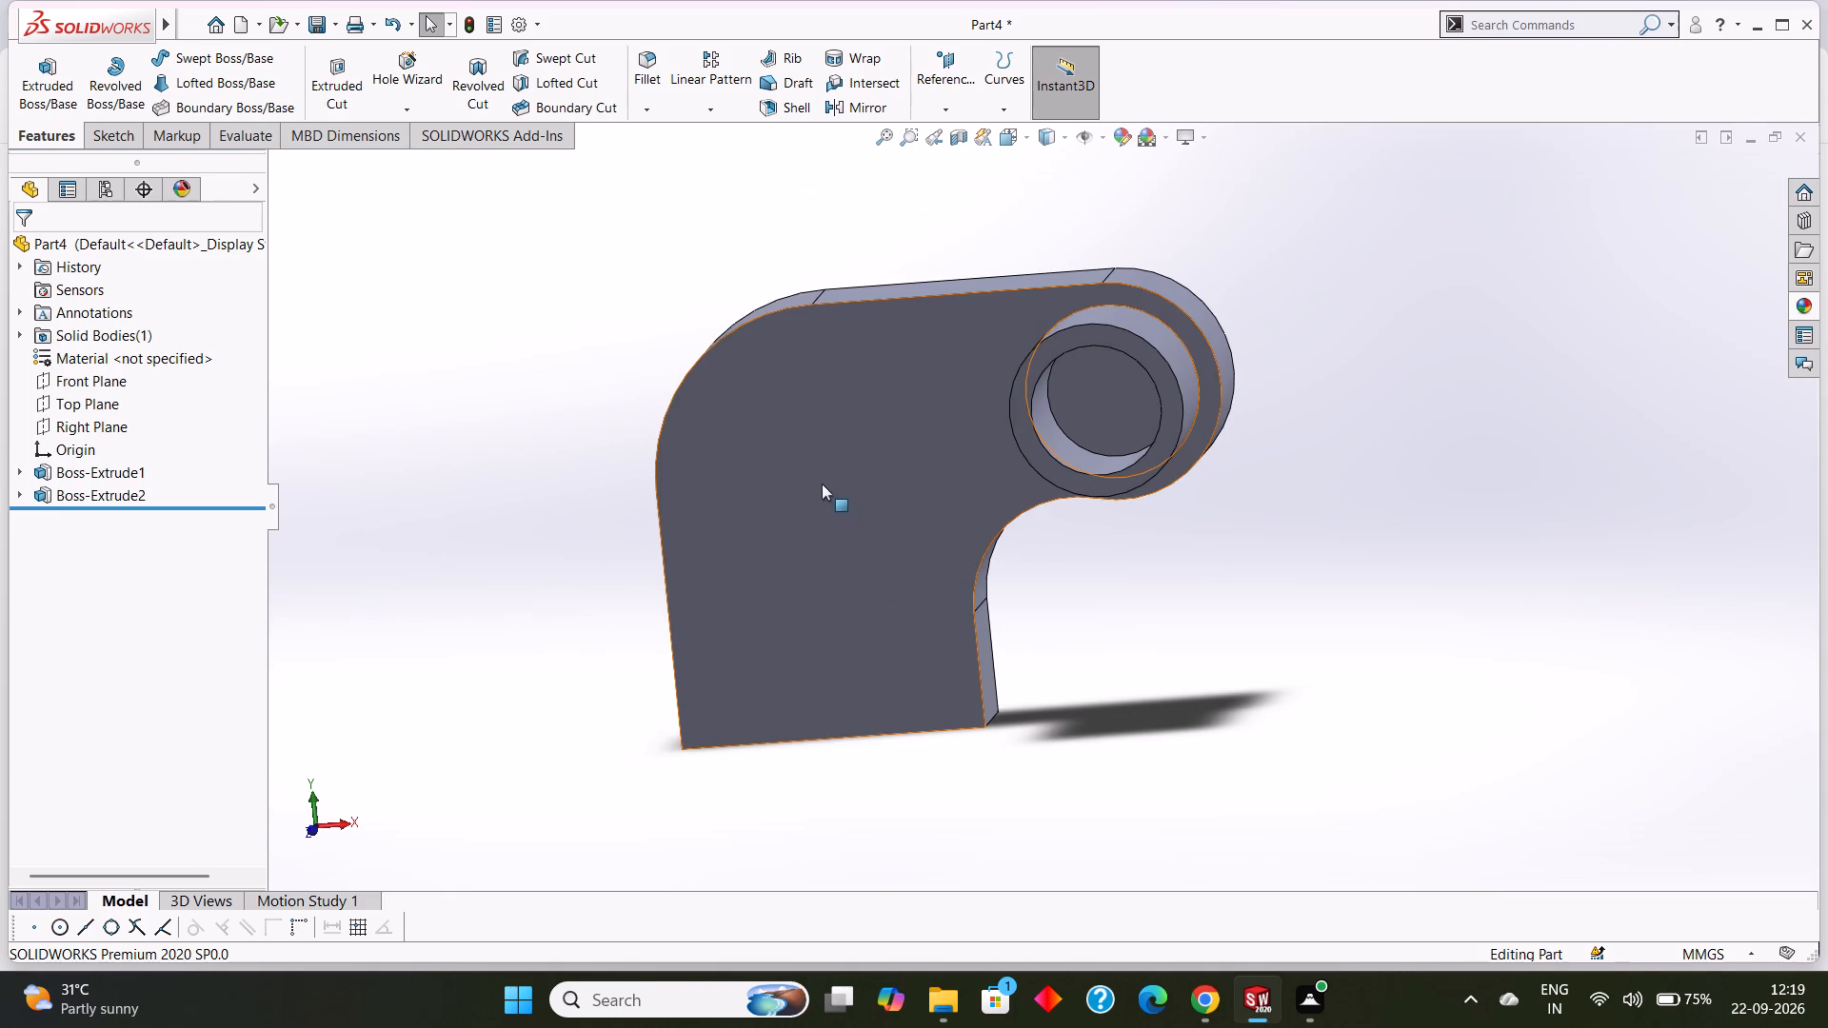
left_click(812, 470)
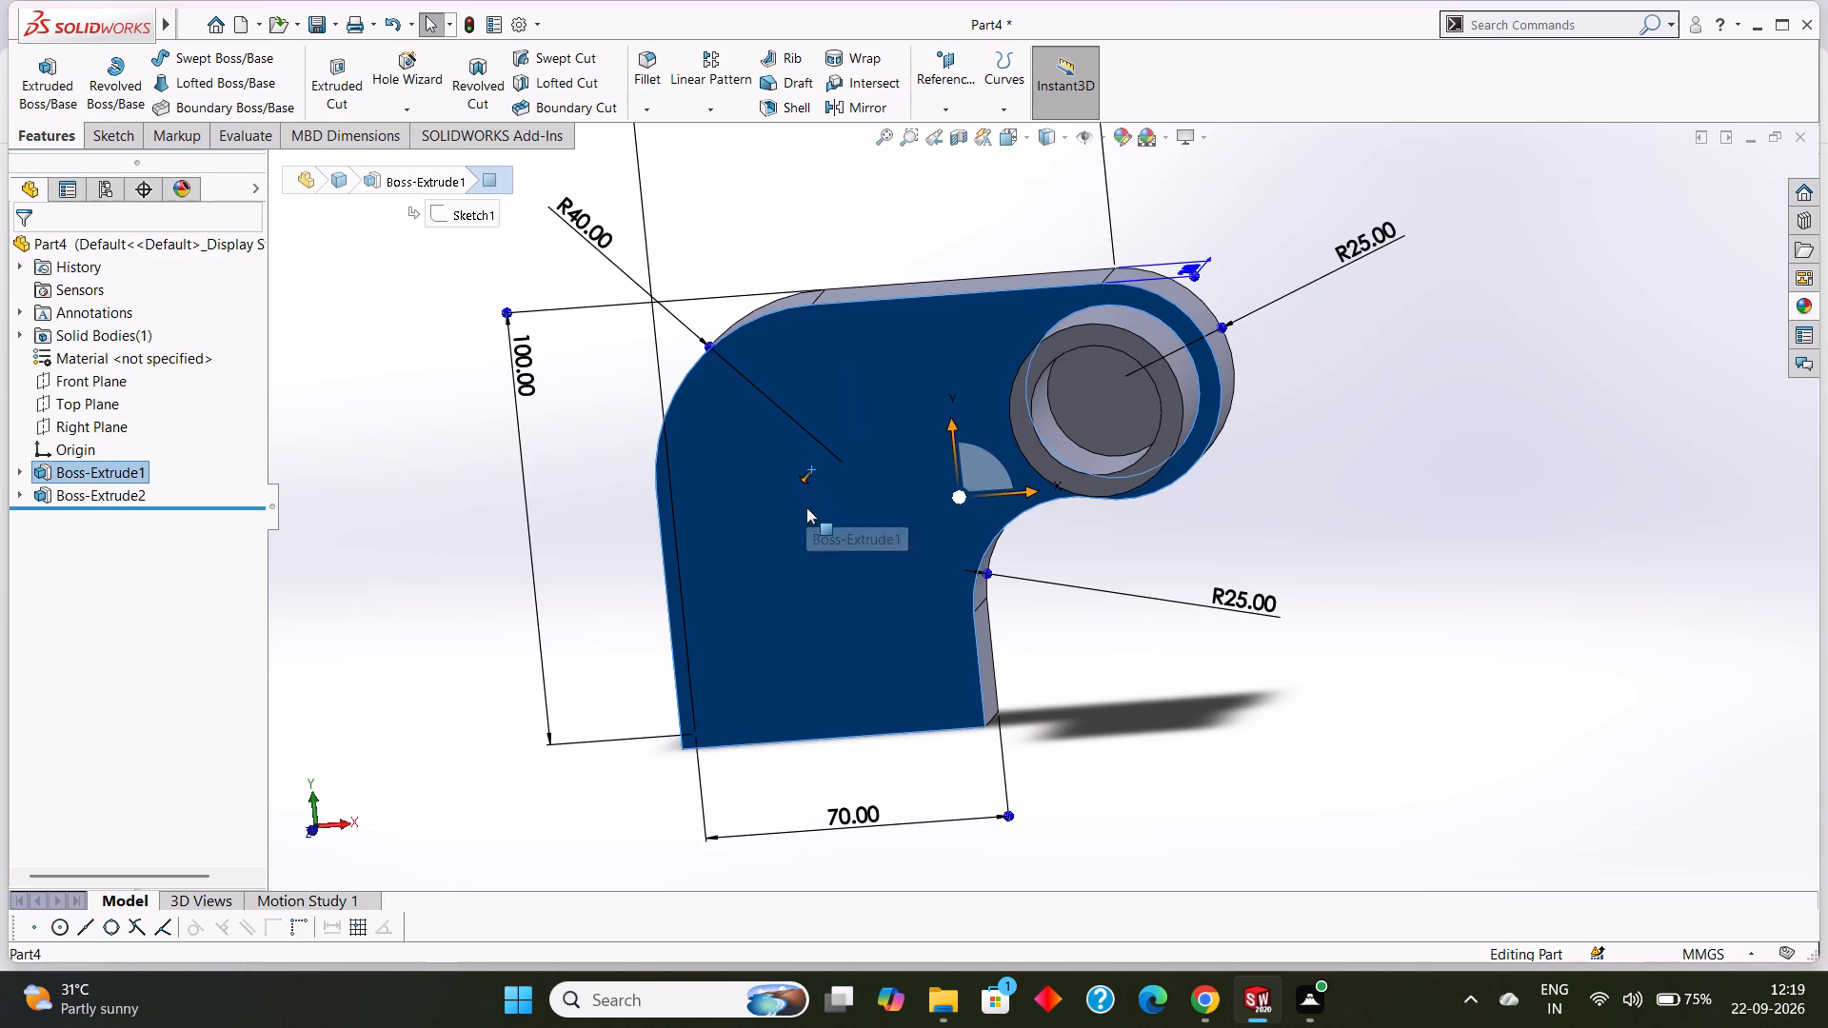
key("ctrl+8")
right_click(792, 391)
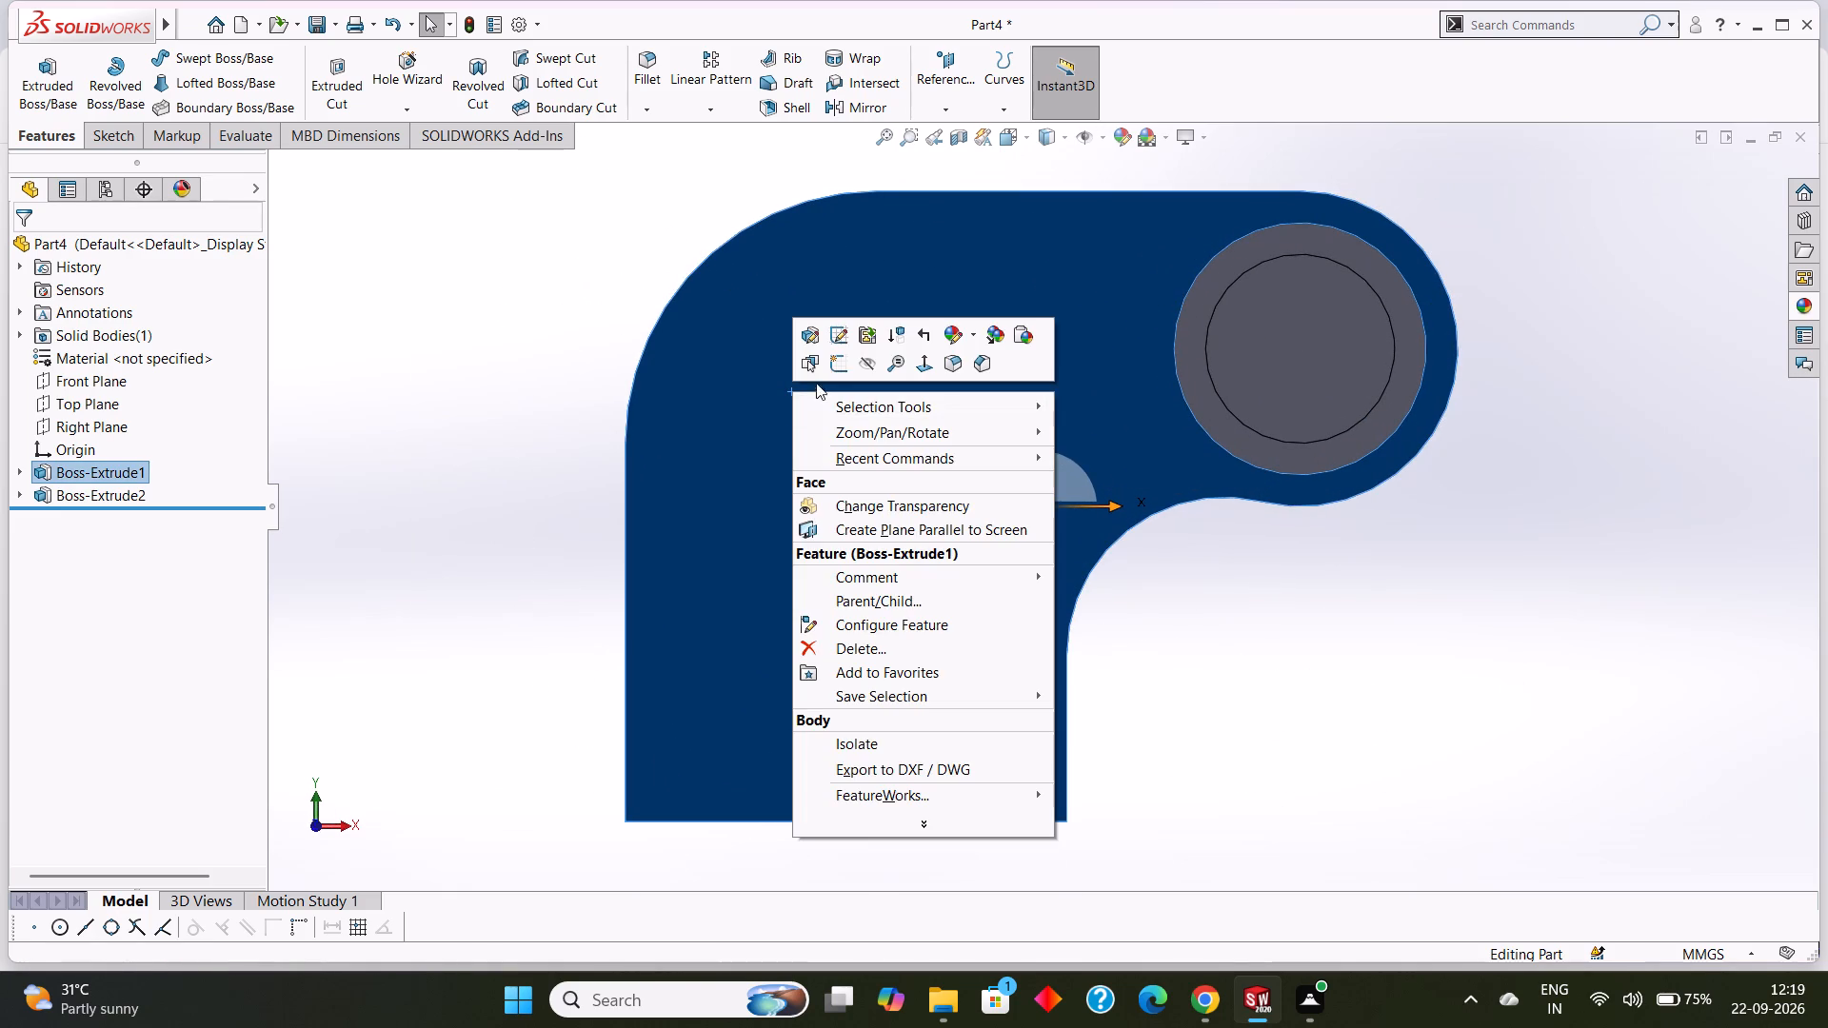
left_click(834, 370)
key("Escape")
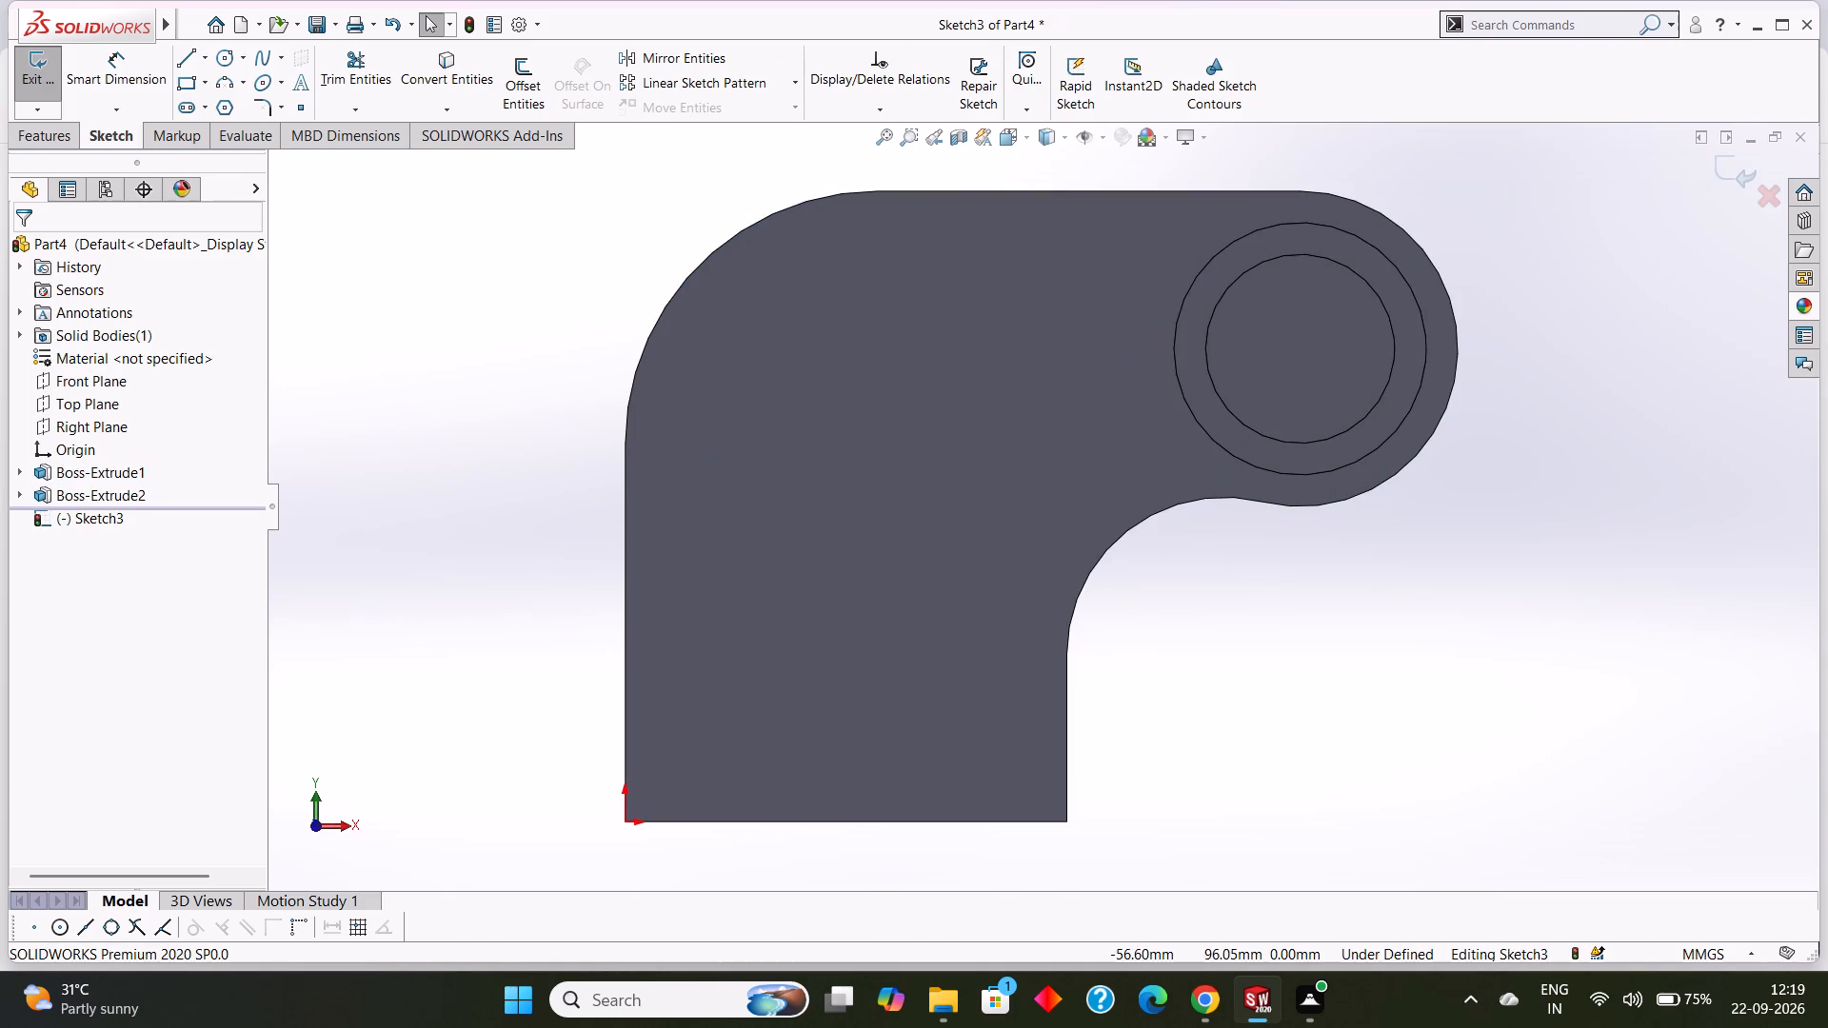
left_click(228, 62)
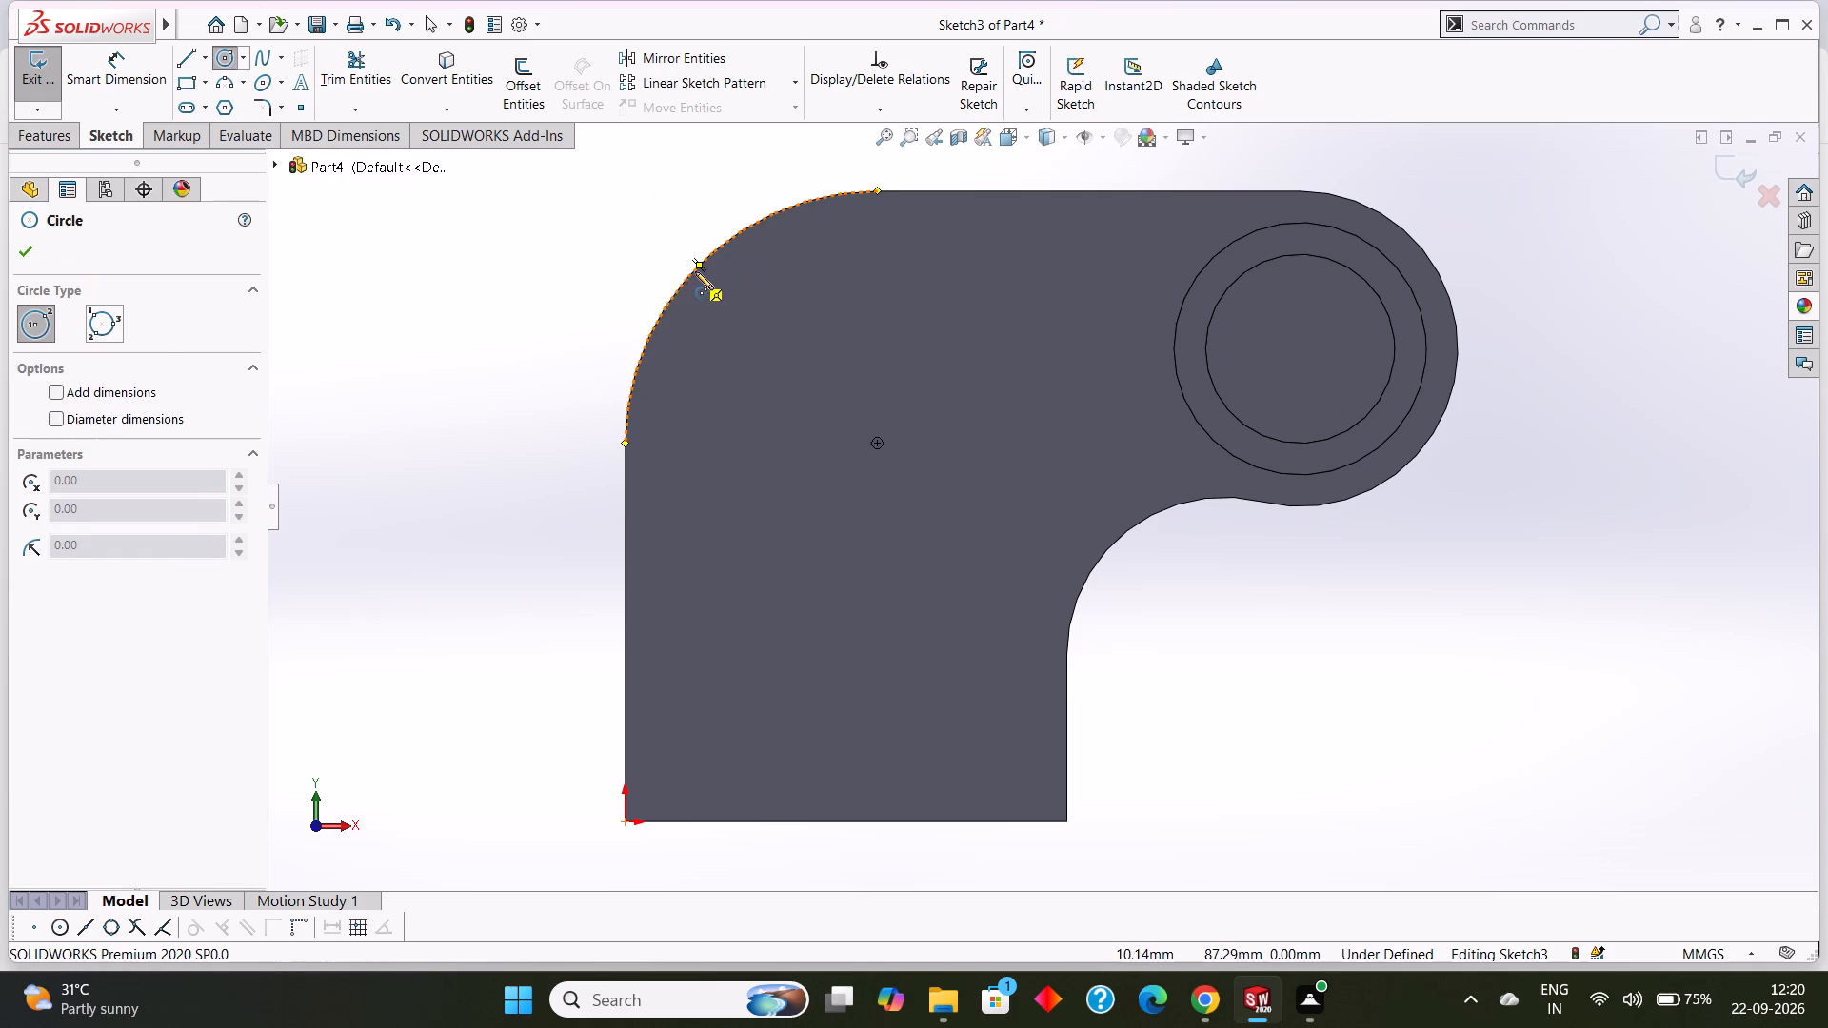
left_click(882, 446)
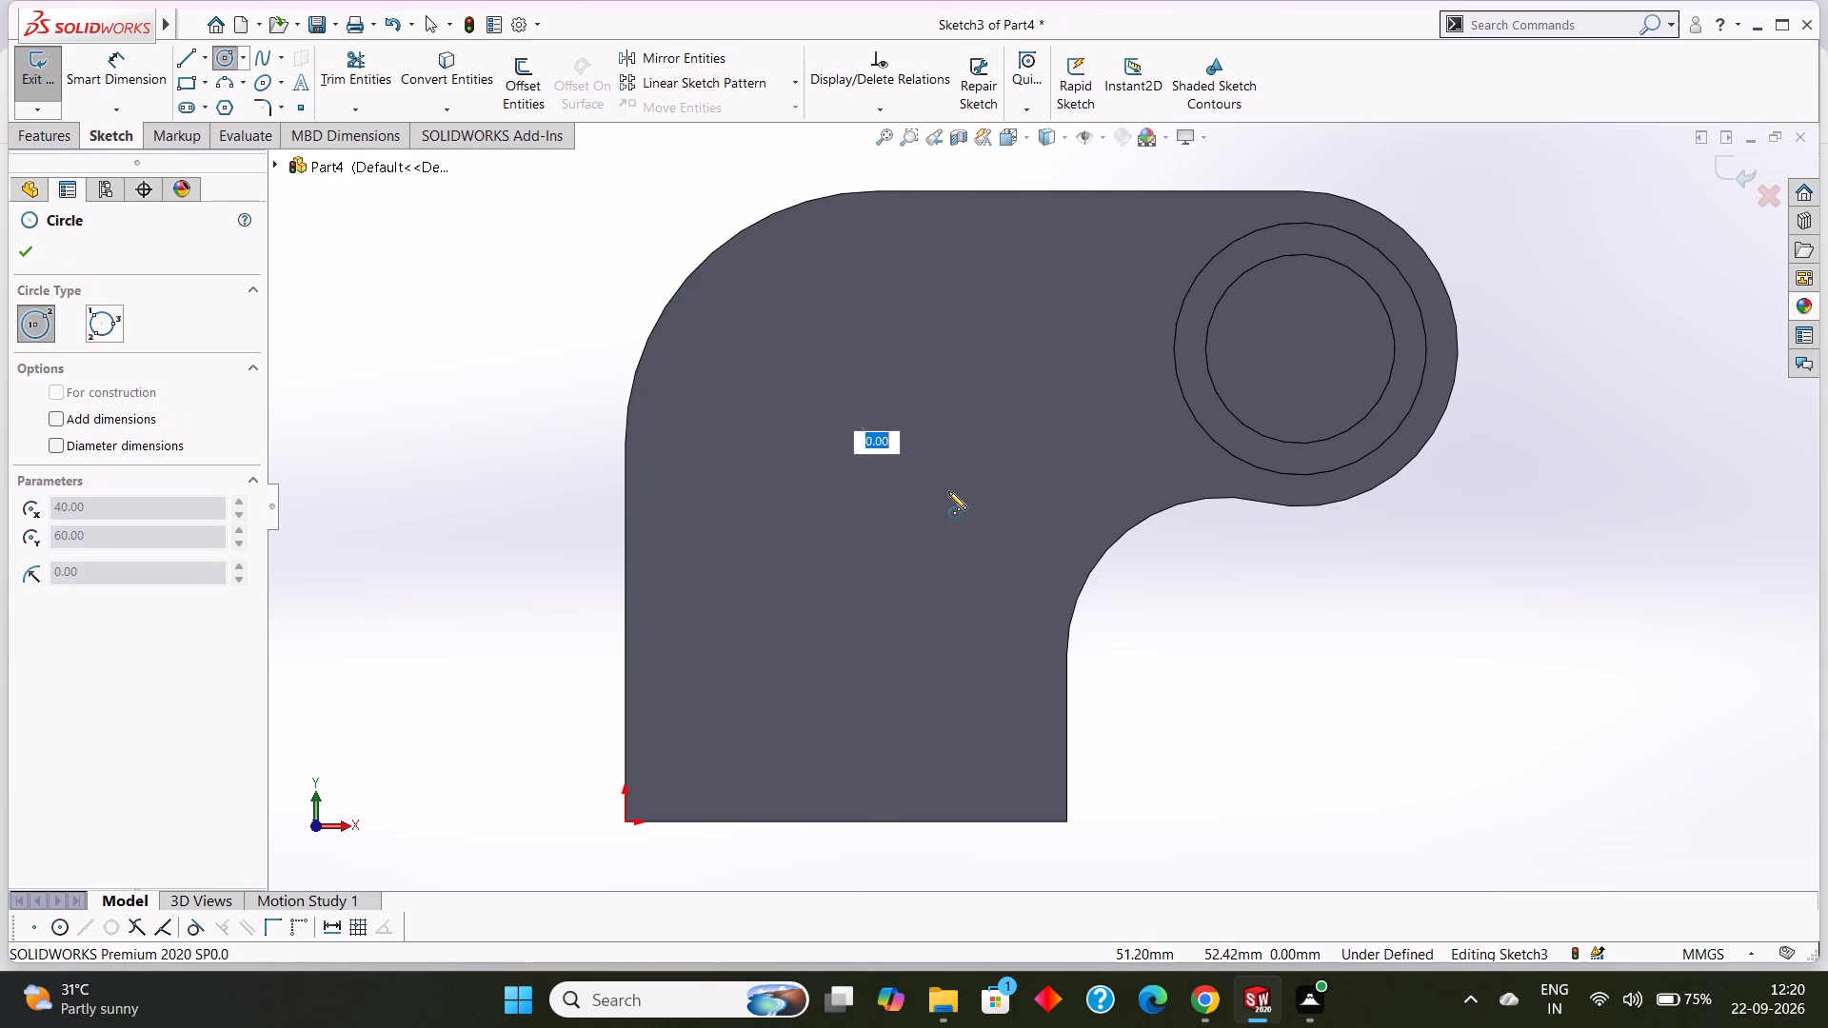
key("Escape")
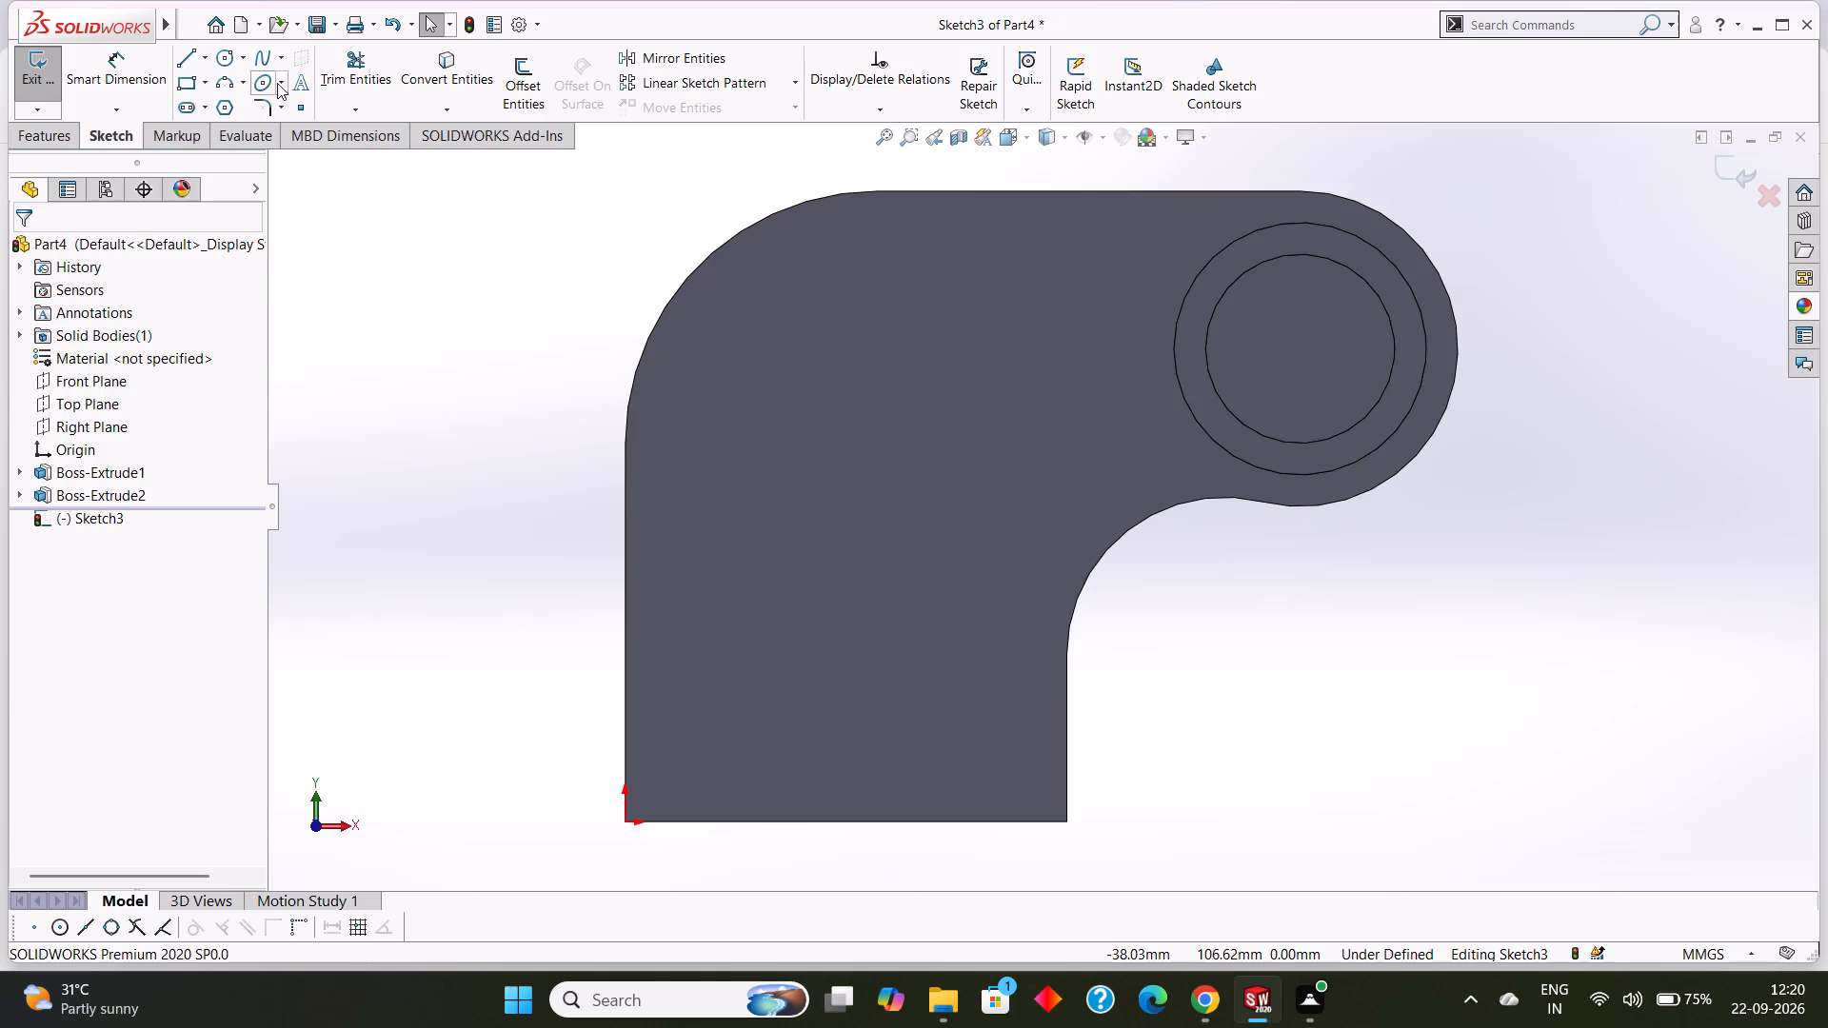
Sketch a circle with a radius of about 21.4 mm, centred on the centre of the R40 corner arc.
left_click(234, 58)
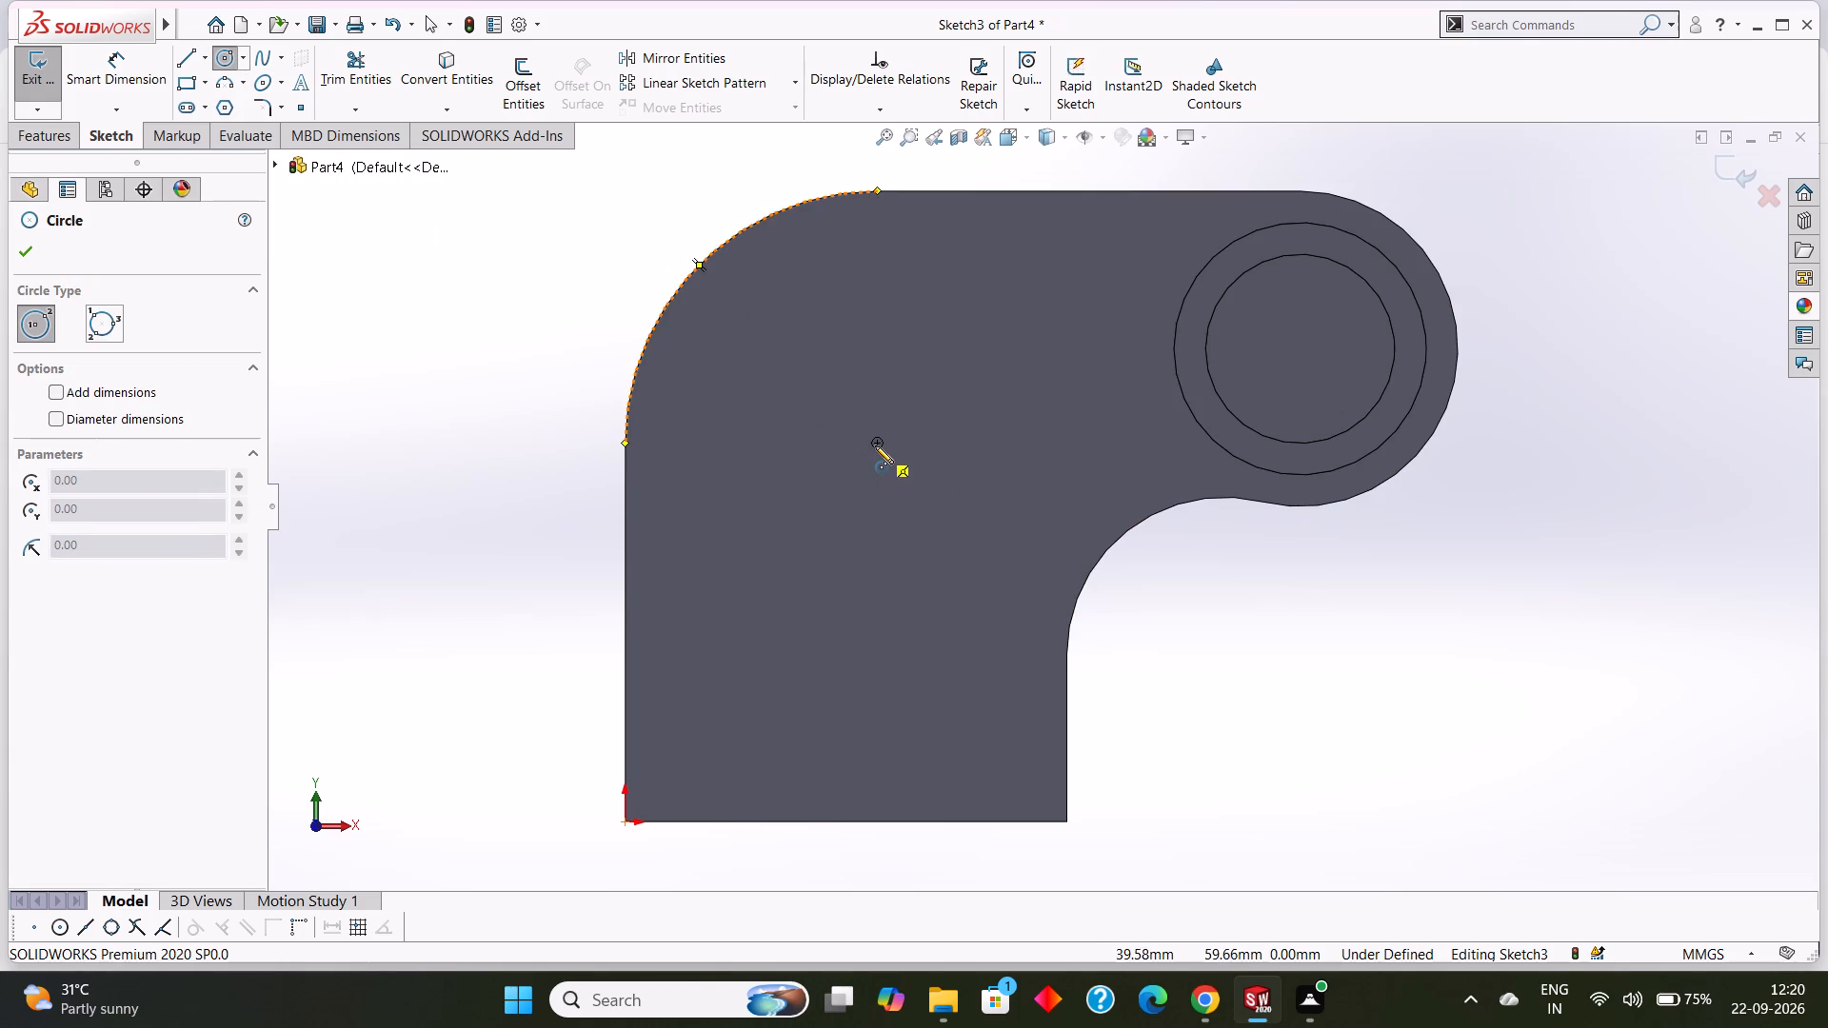
left_click(875, 445)
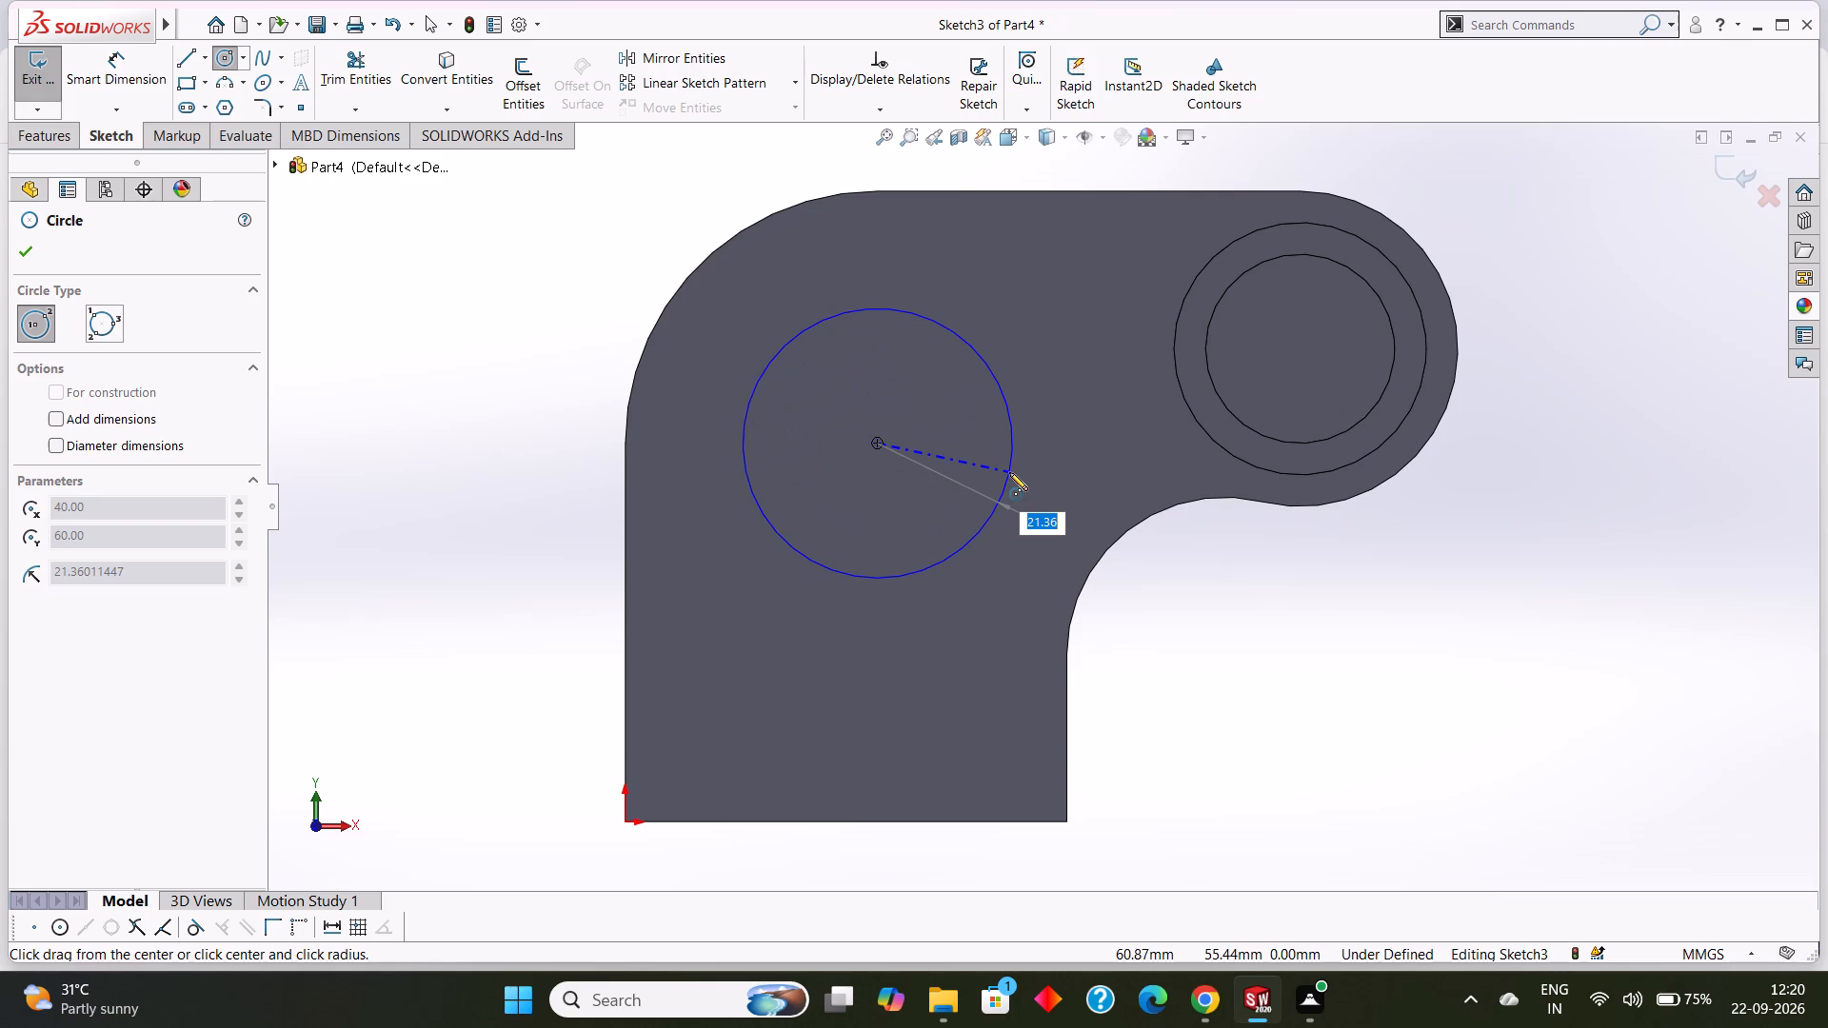
left_click(1009, 472)
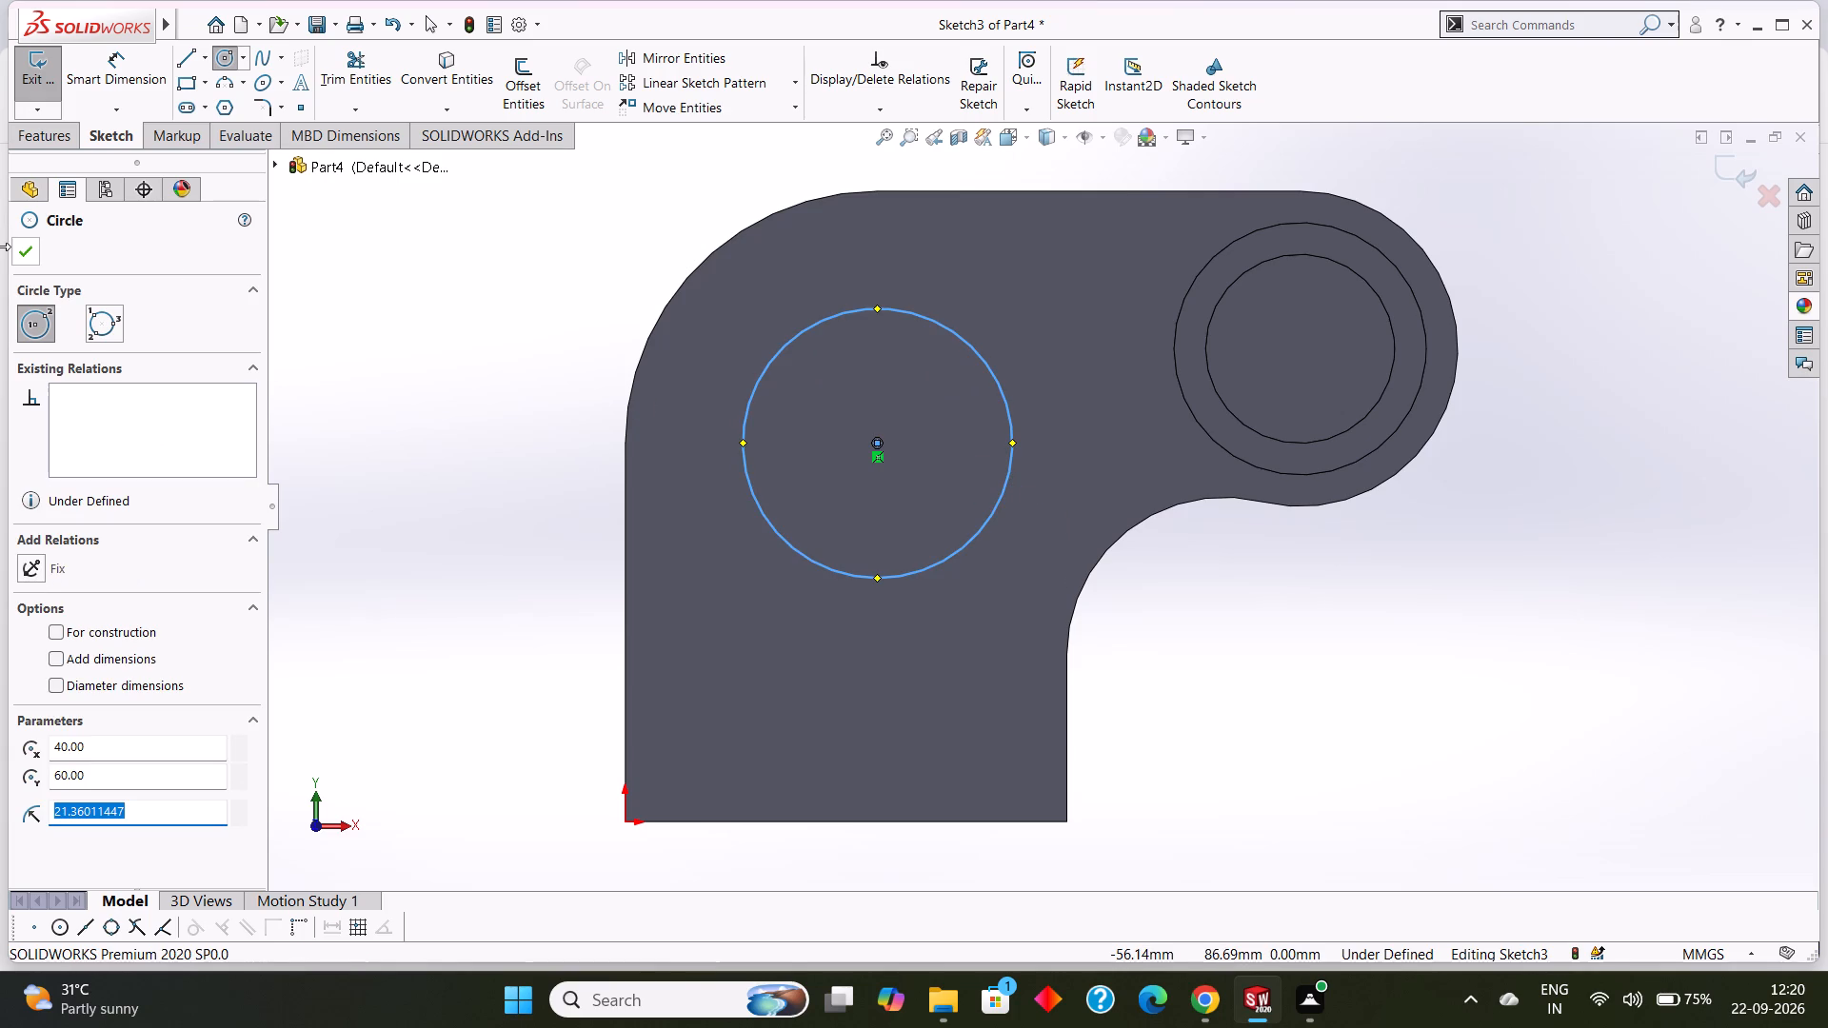
left_click(14, 252)
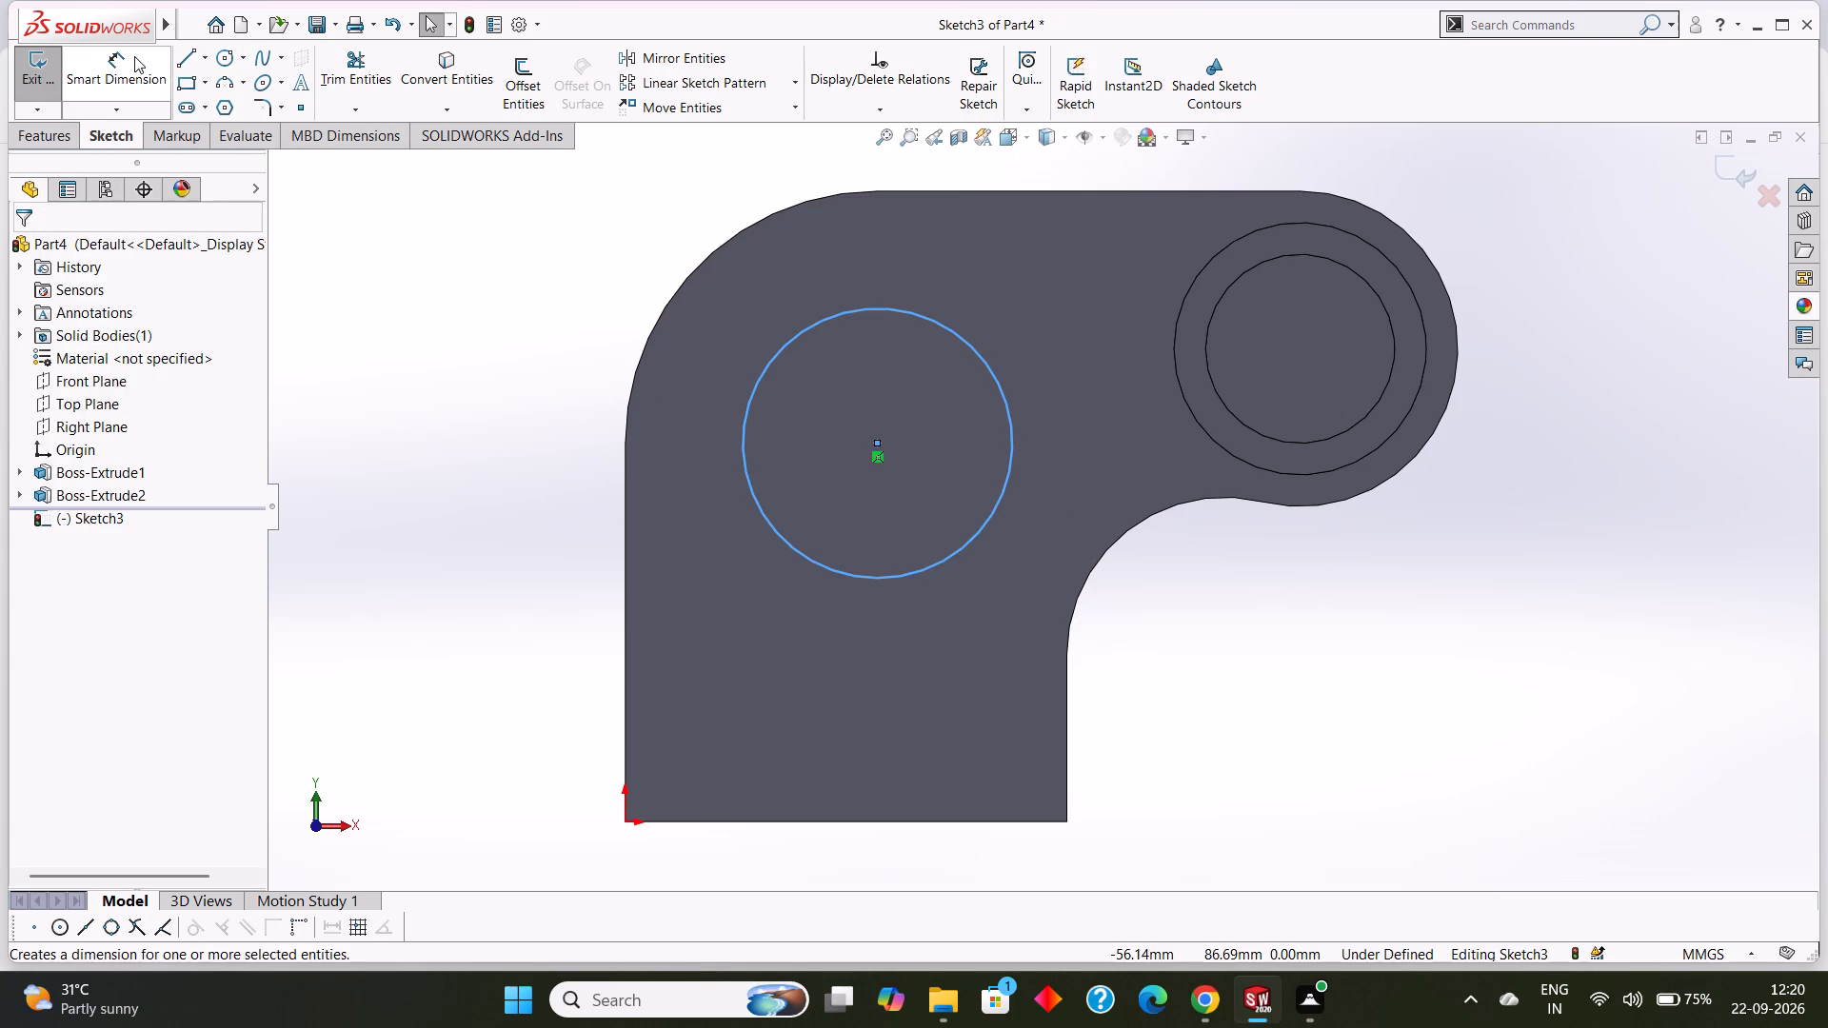
Dimension the new circle's diameter to 50 mm.
left_click(134, 57)
left_click(794, 337)
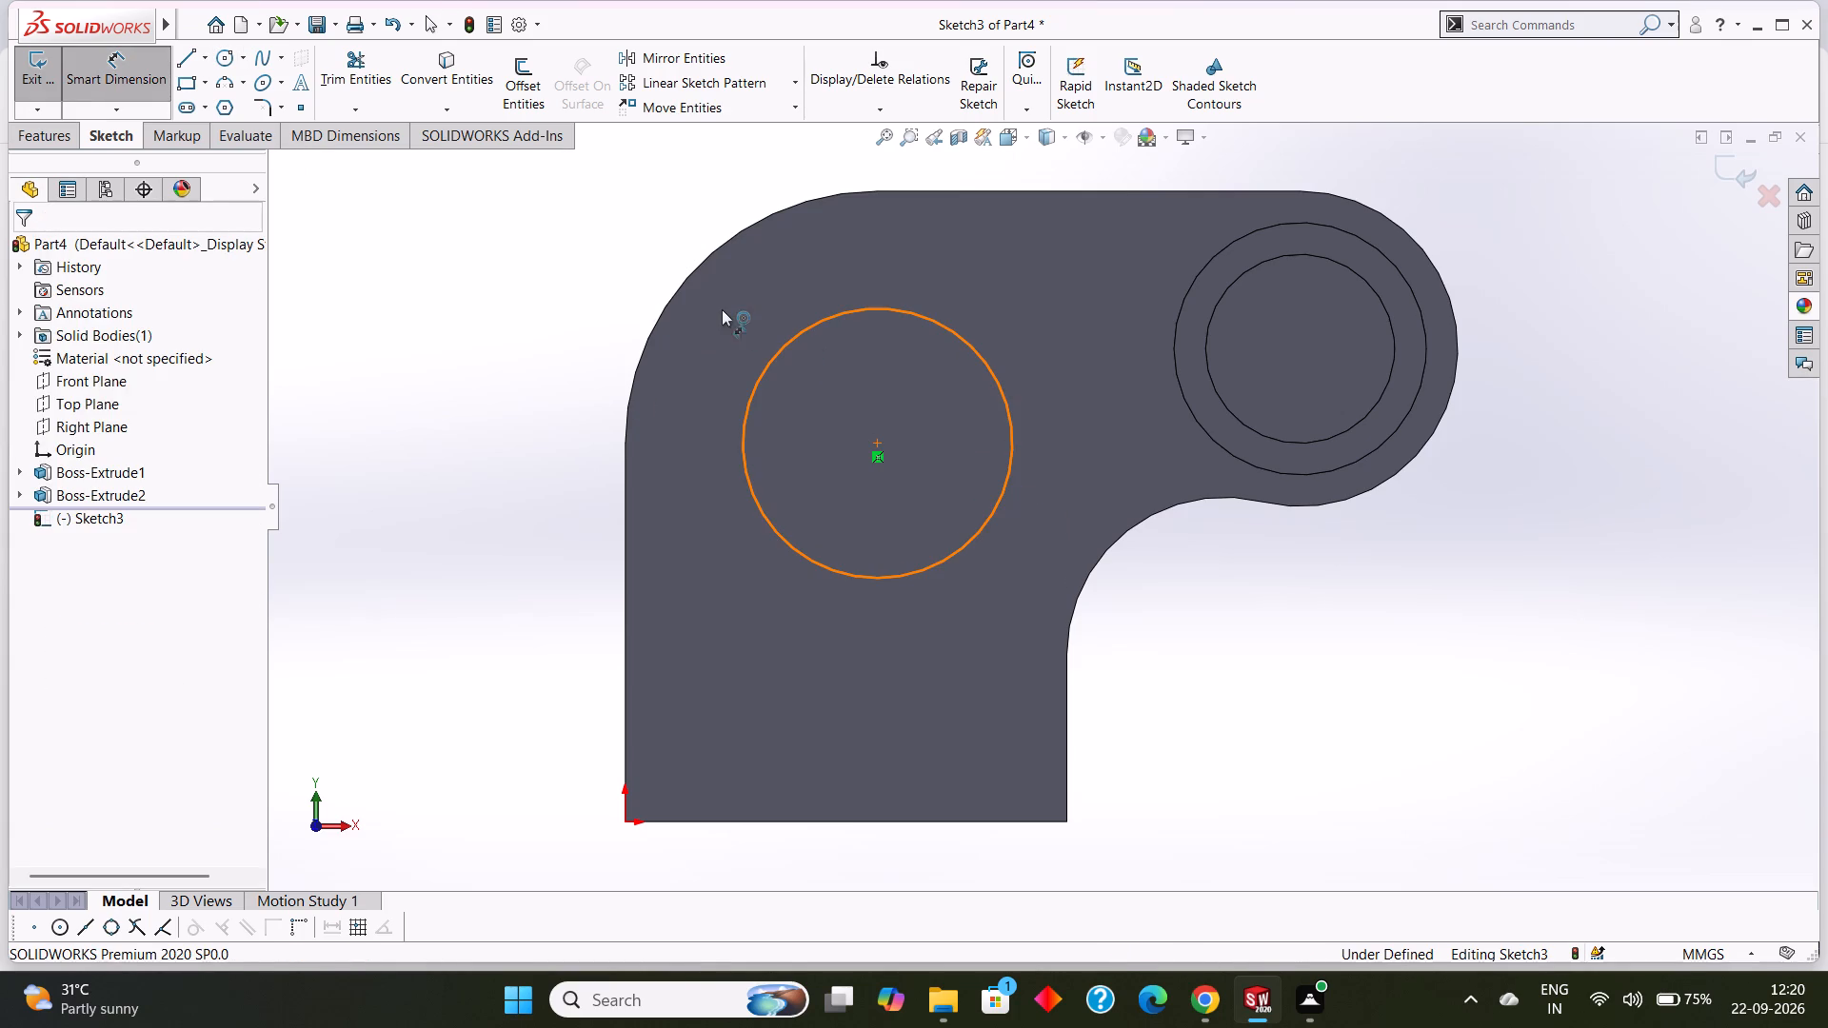
left_click(720, 308)
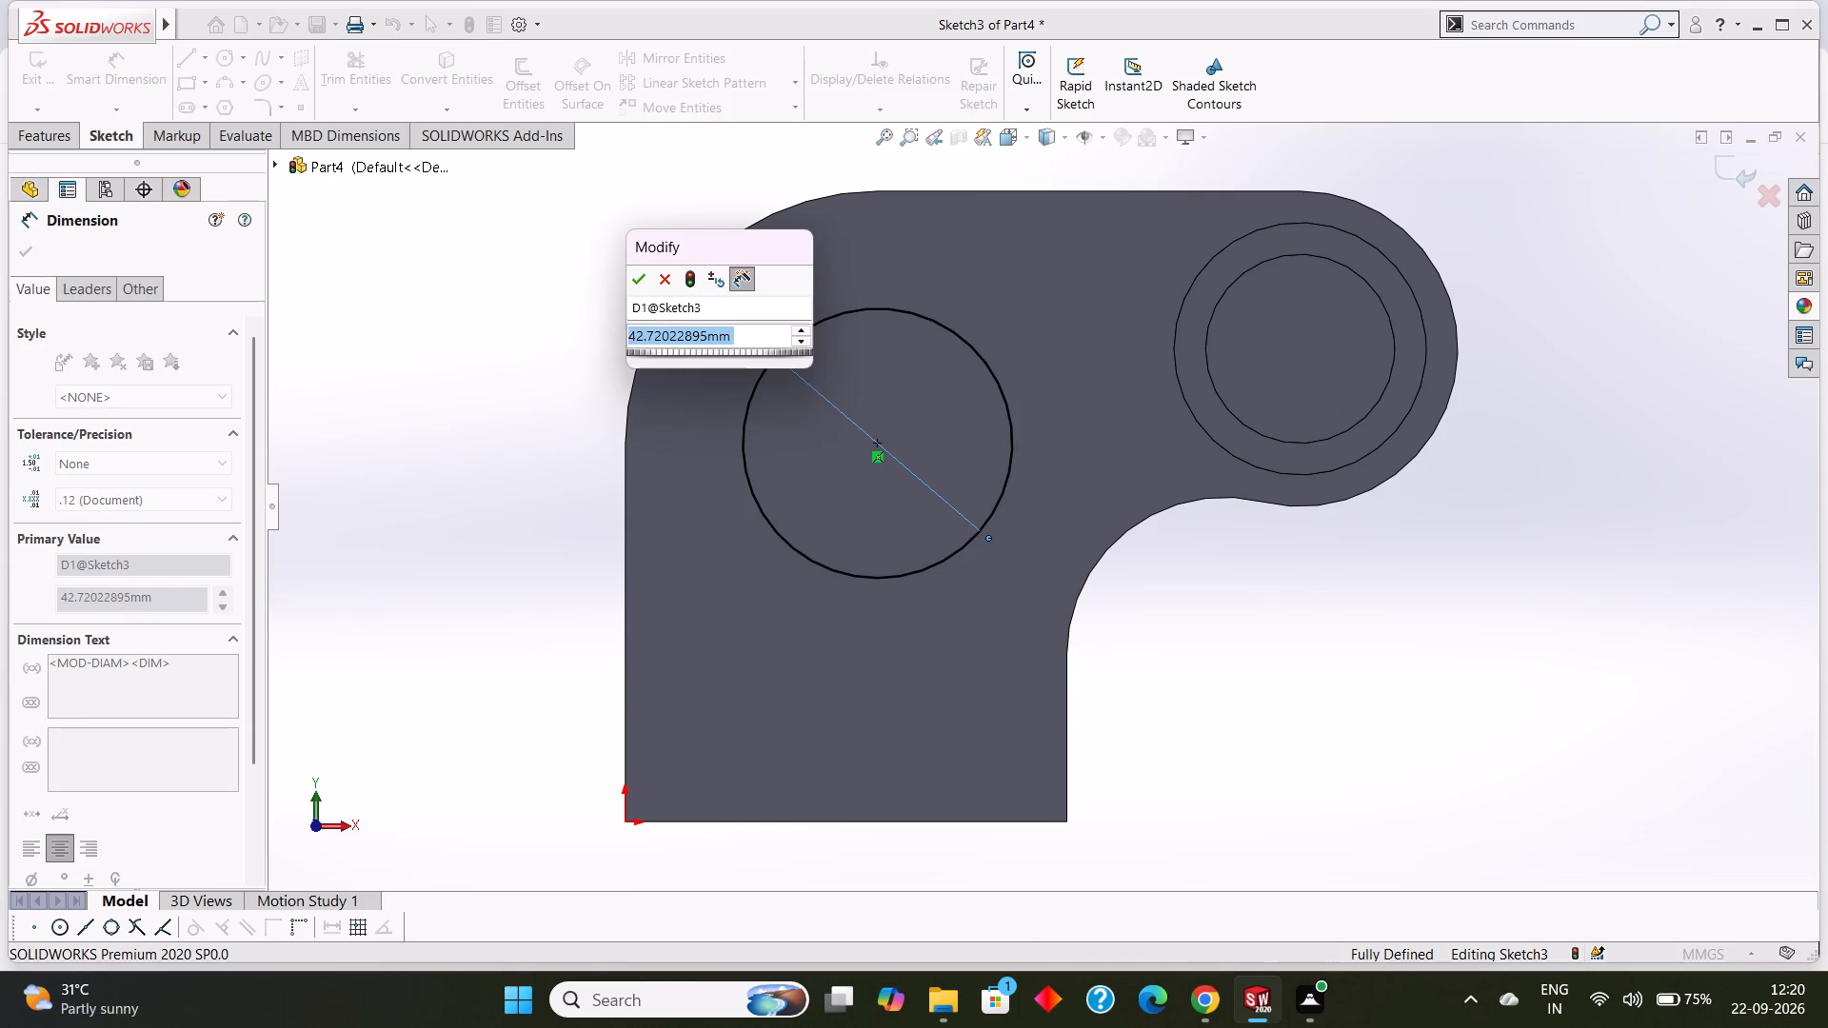
type("50")
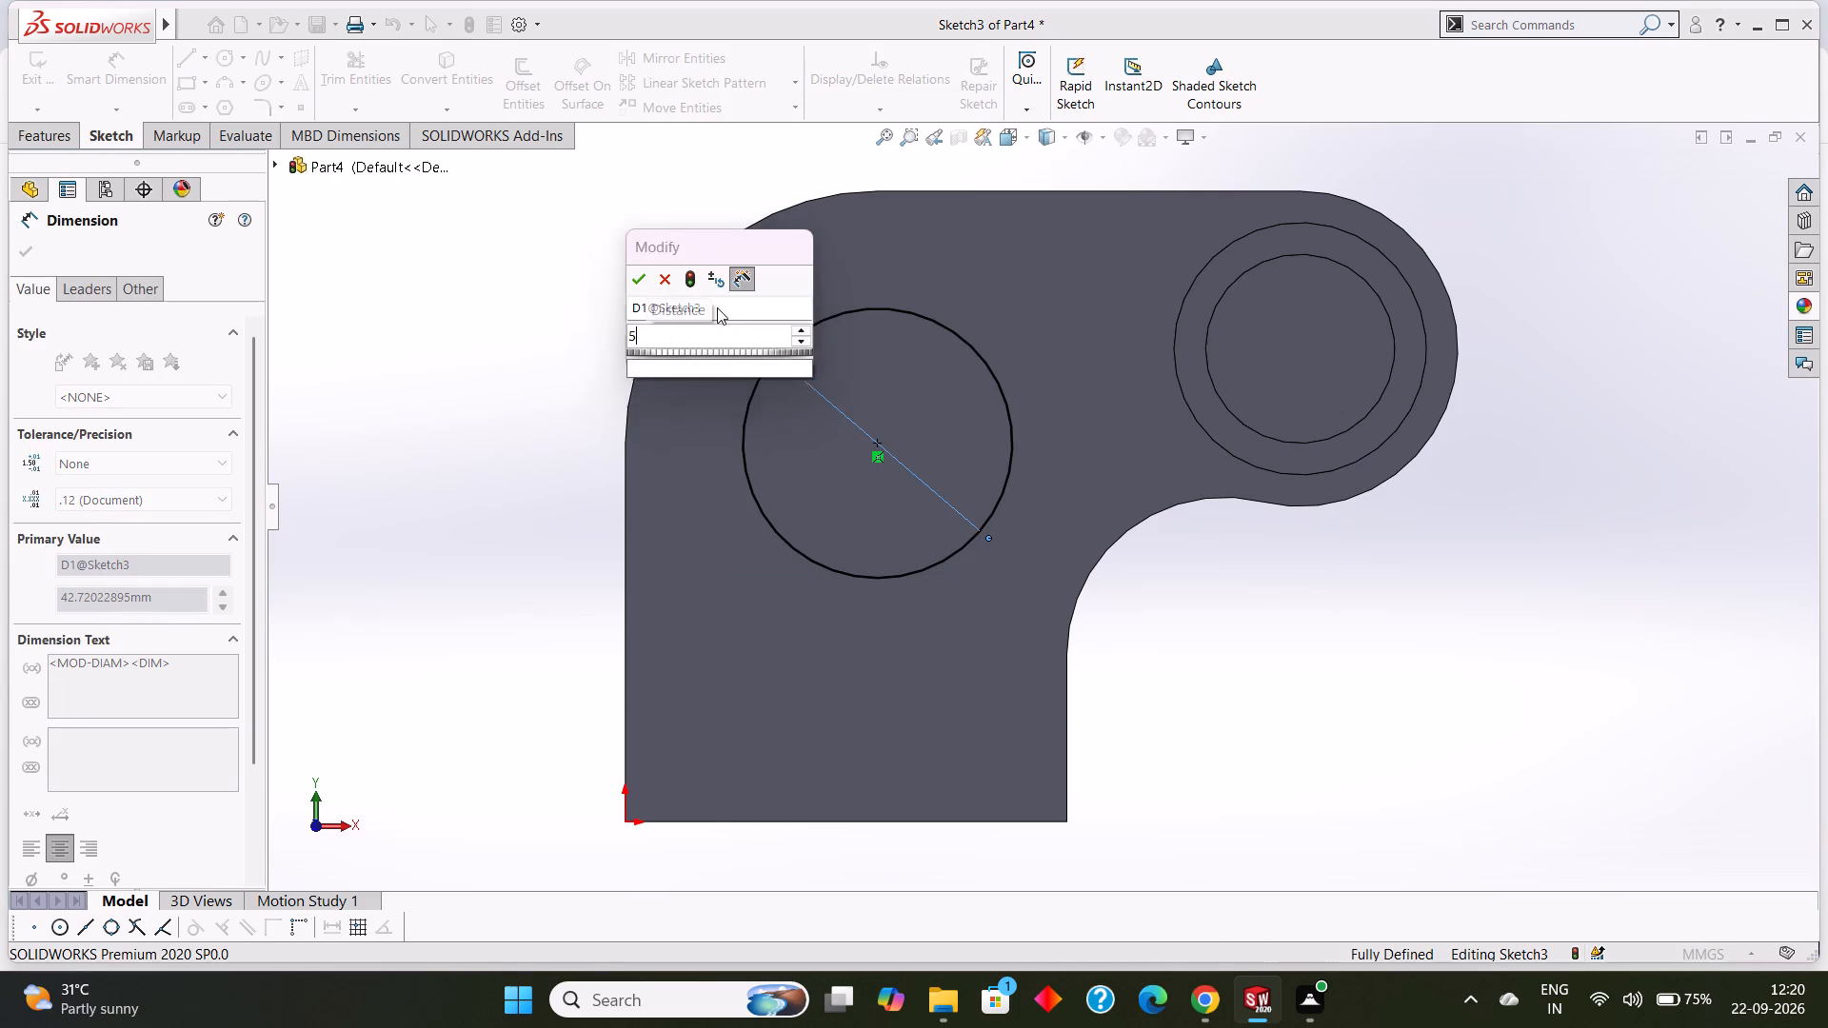
key("Return")
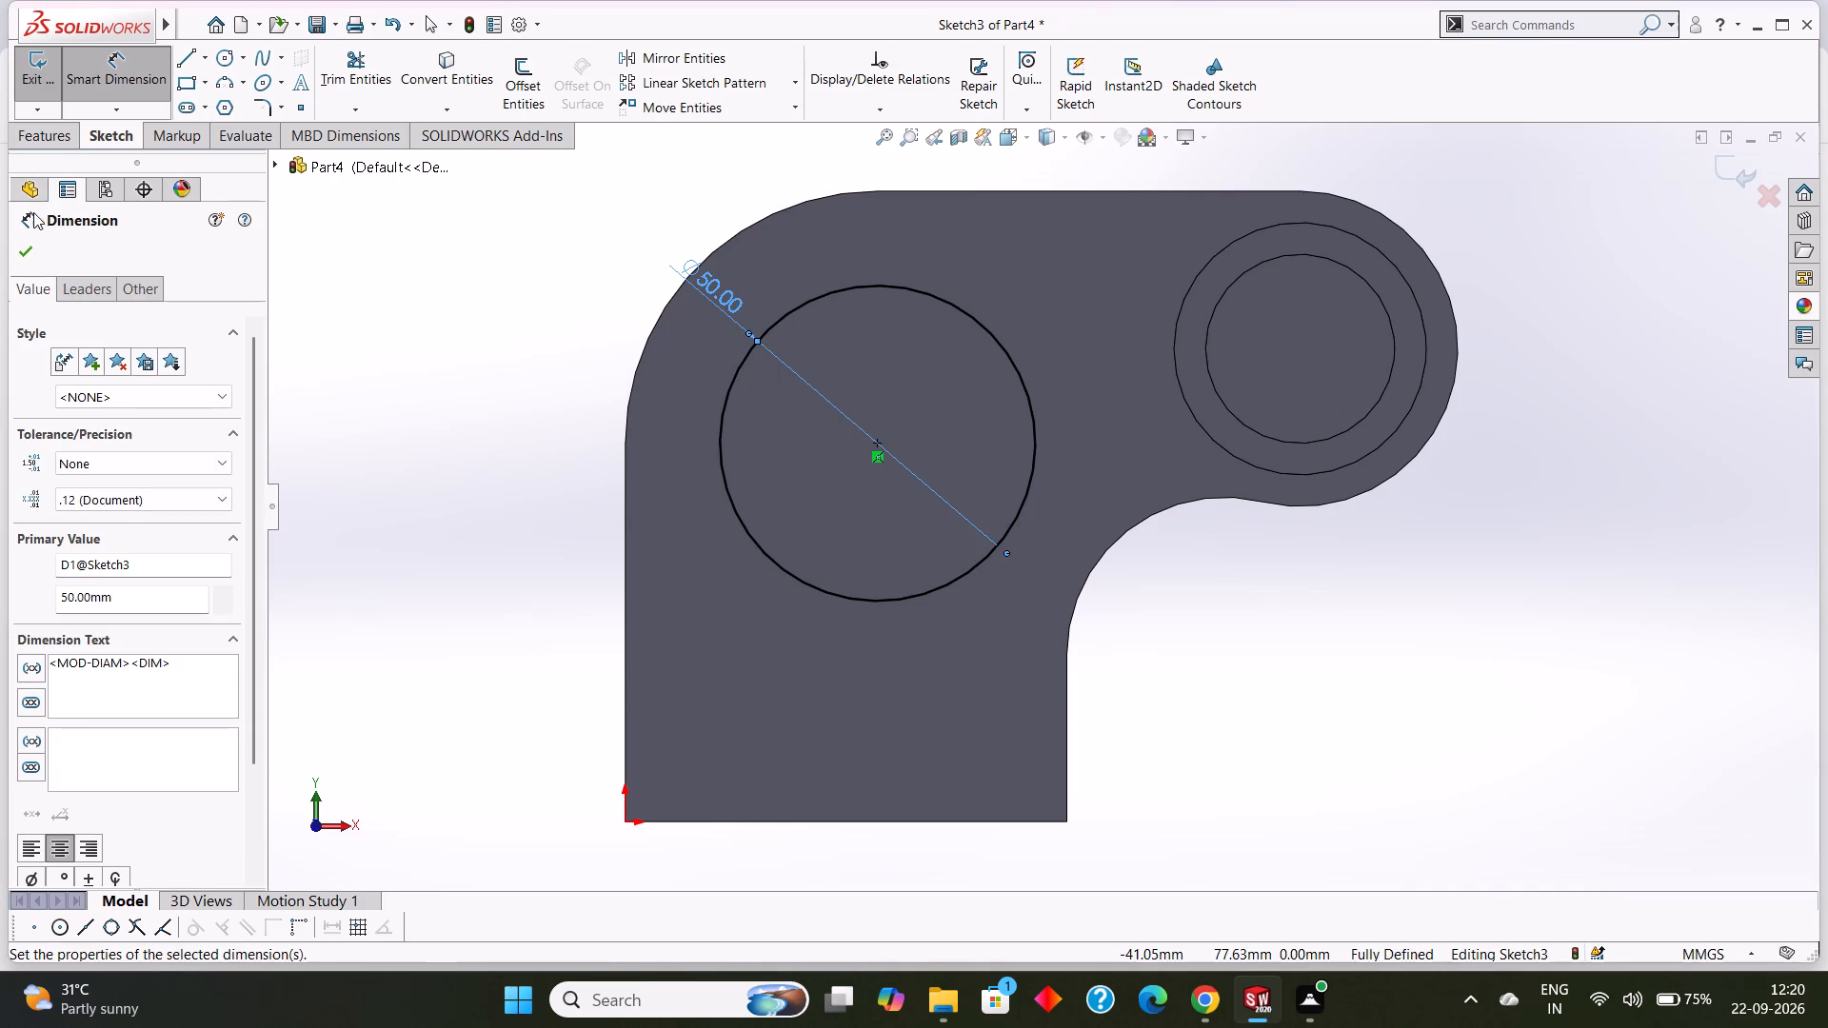
left_click(30, 249)
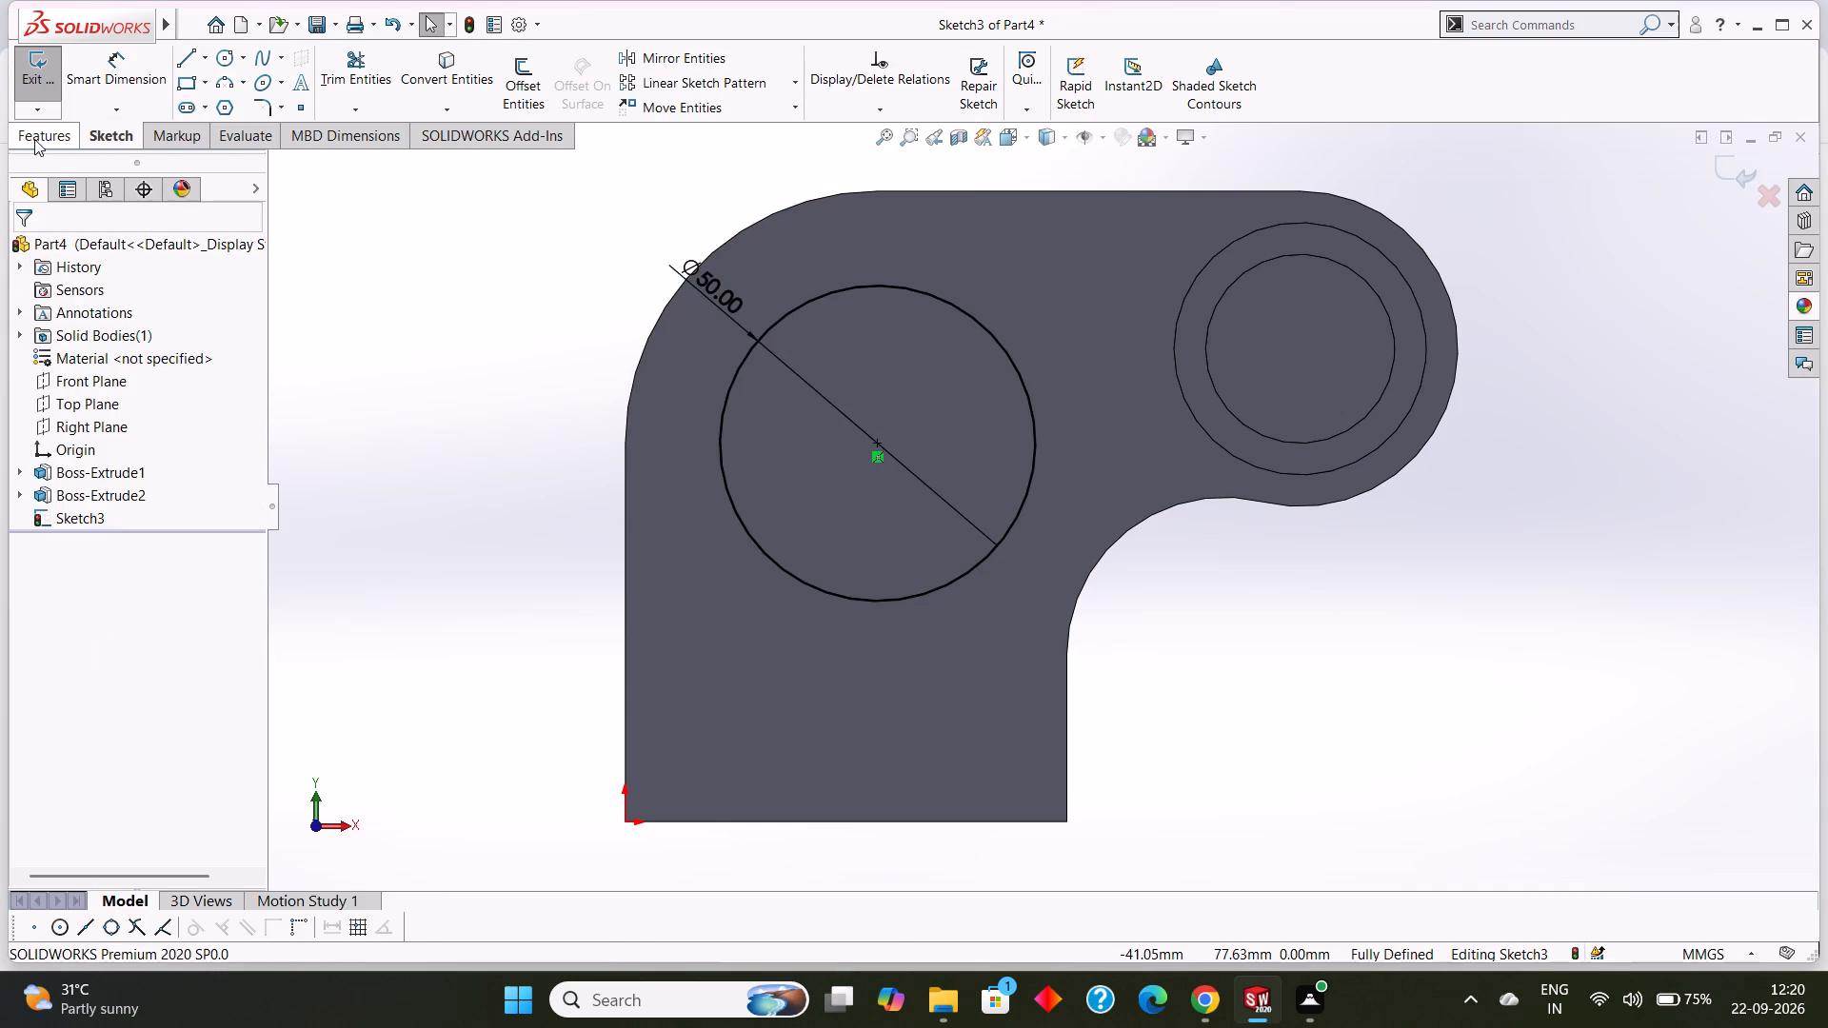
Cut the Ø50 circle through the plate with an Extruded Cut set to Through All.
left_click(34, 136)
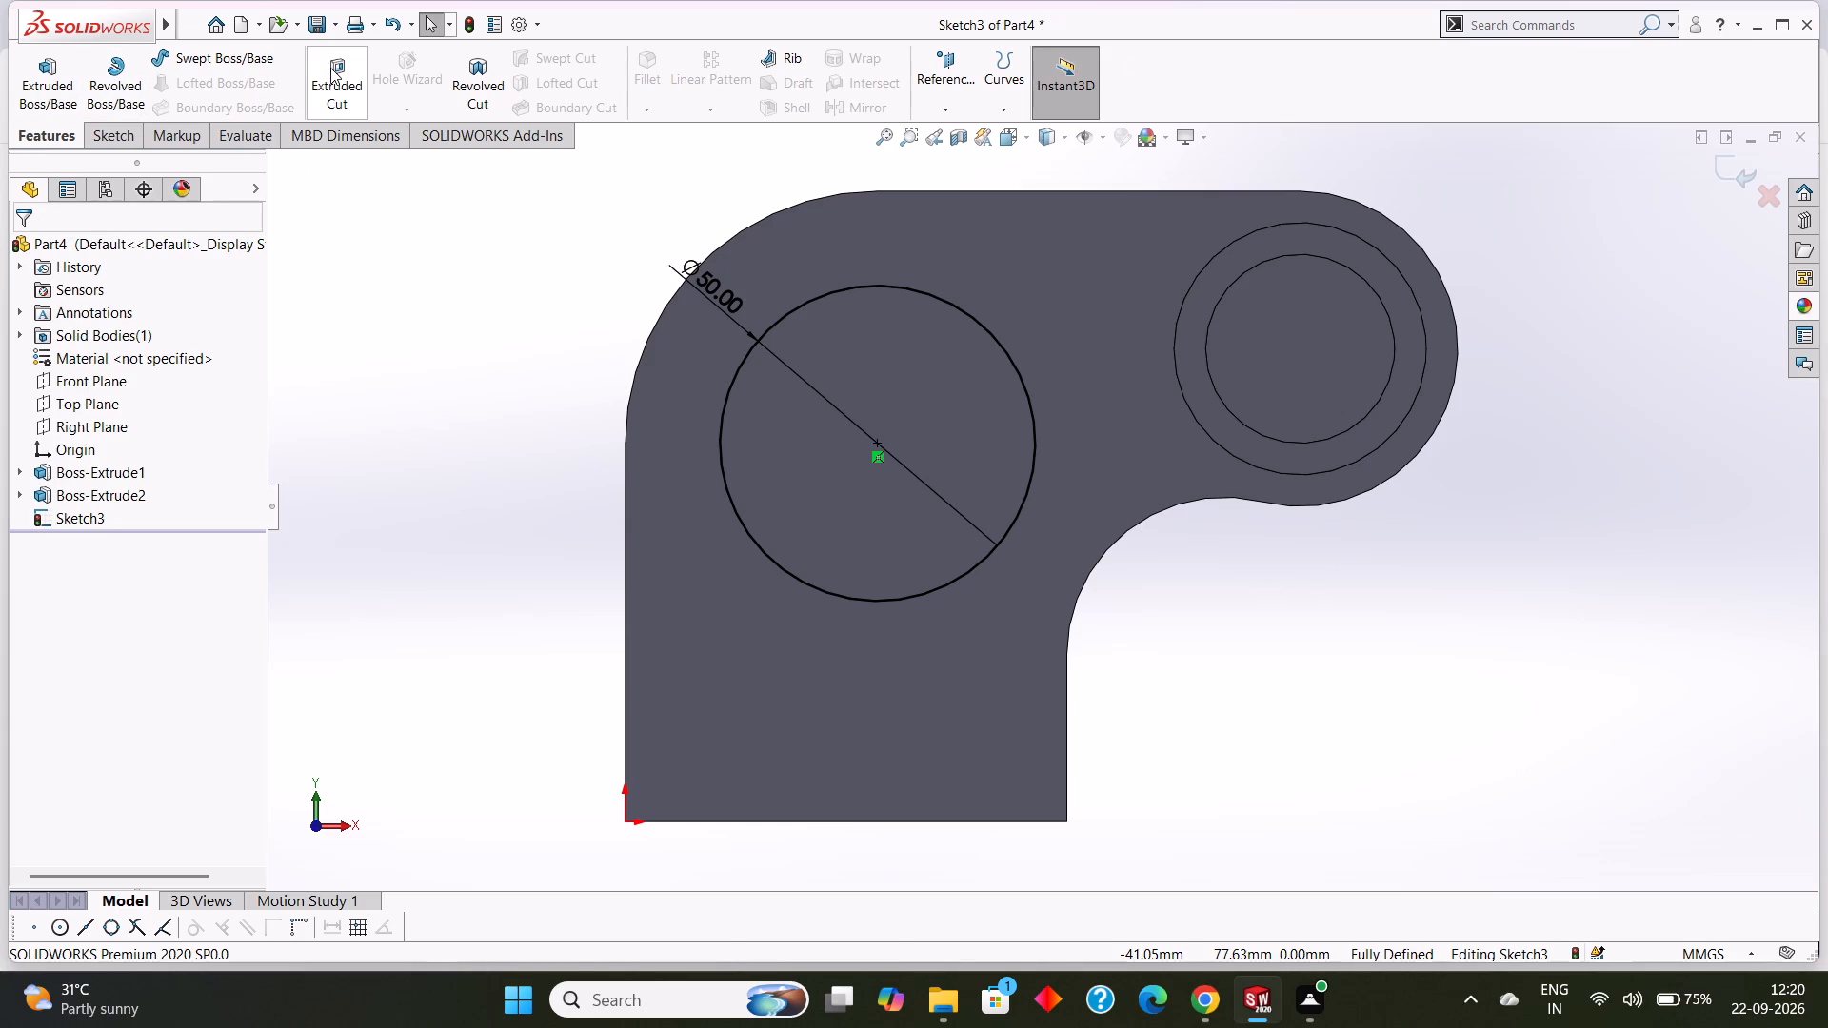
left_click(330, 68)
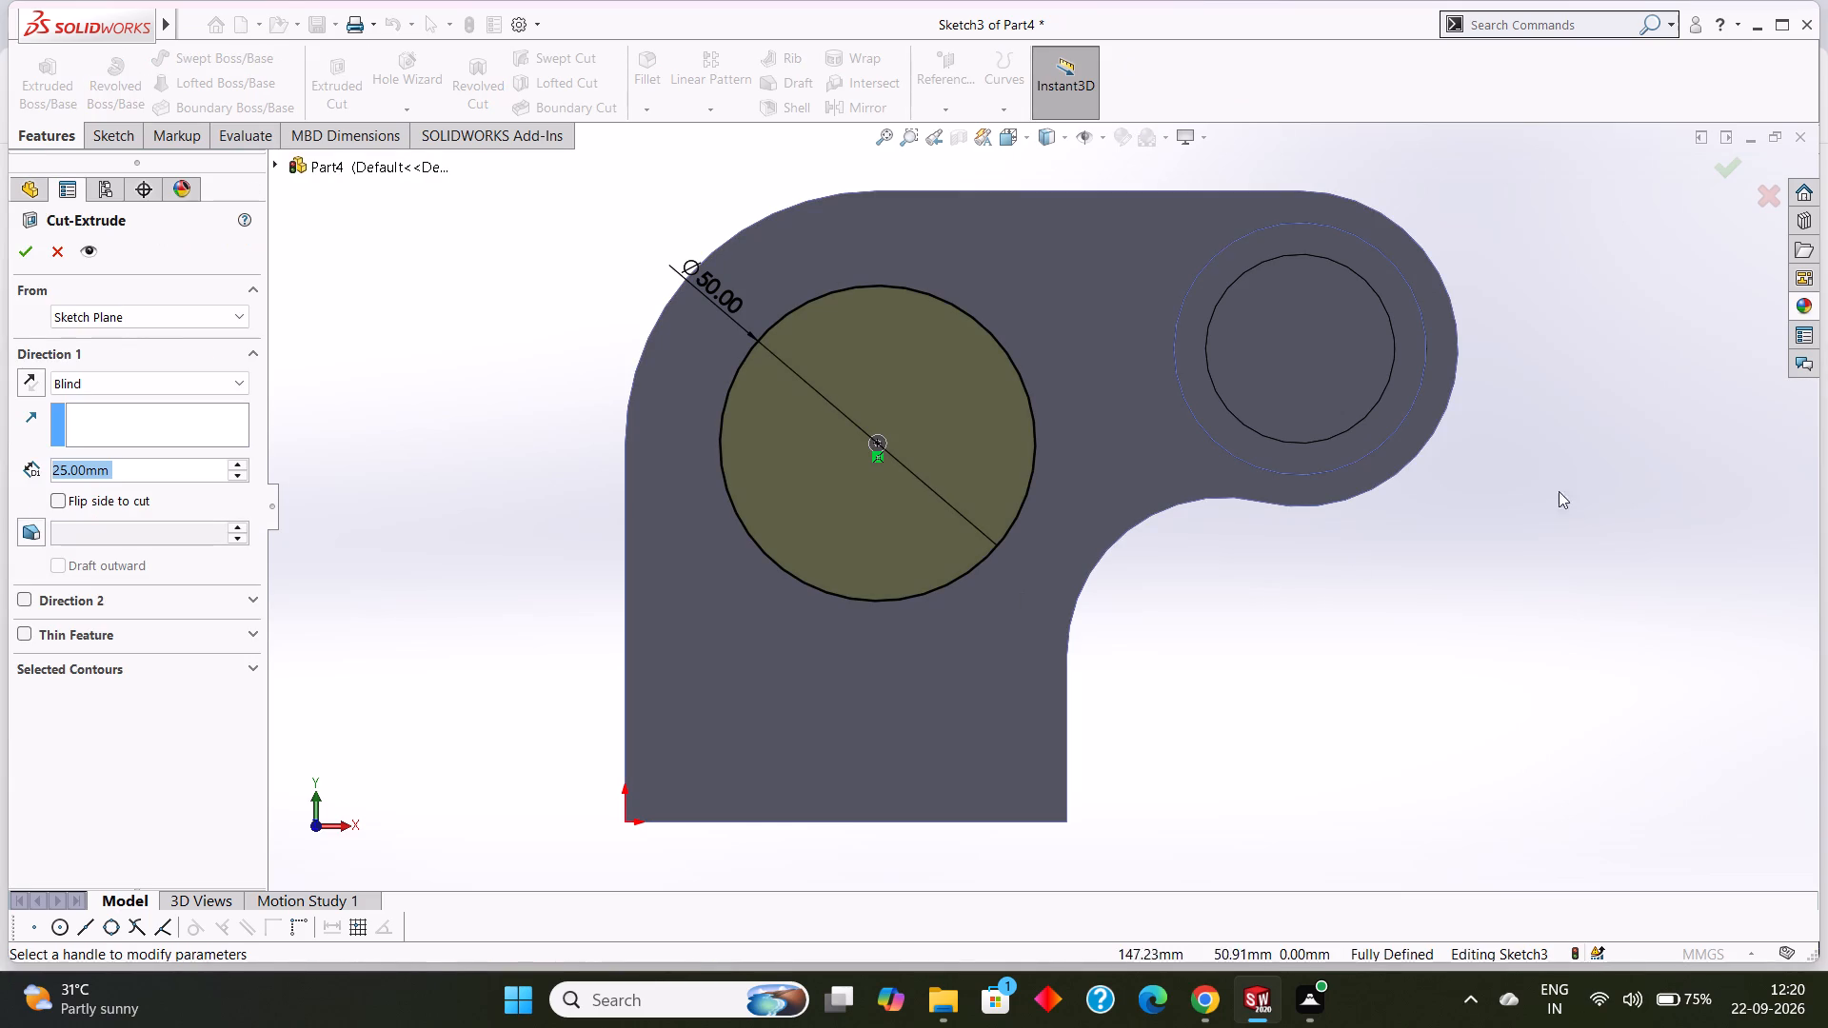
middle_click_drag(1566, 427, 1451, 623)
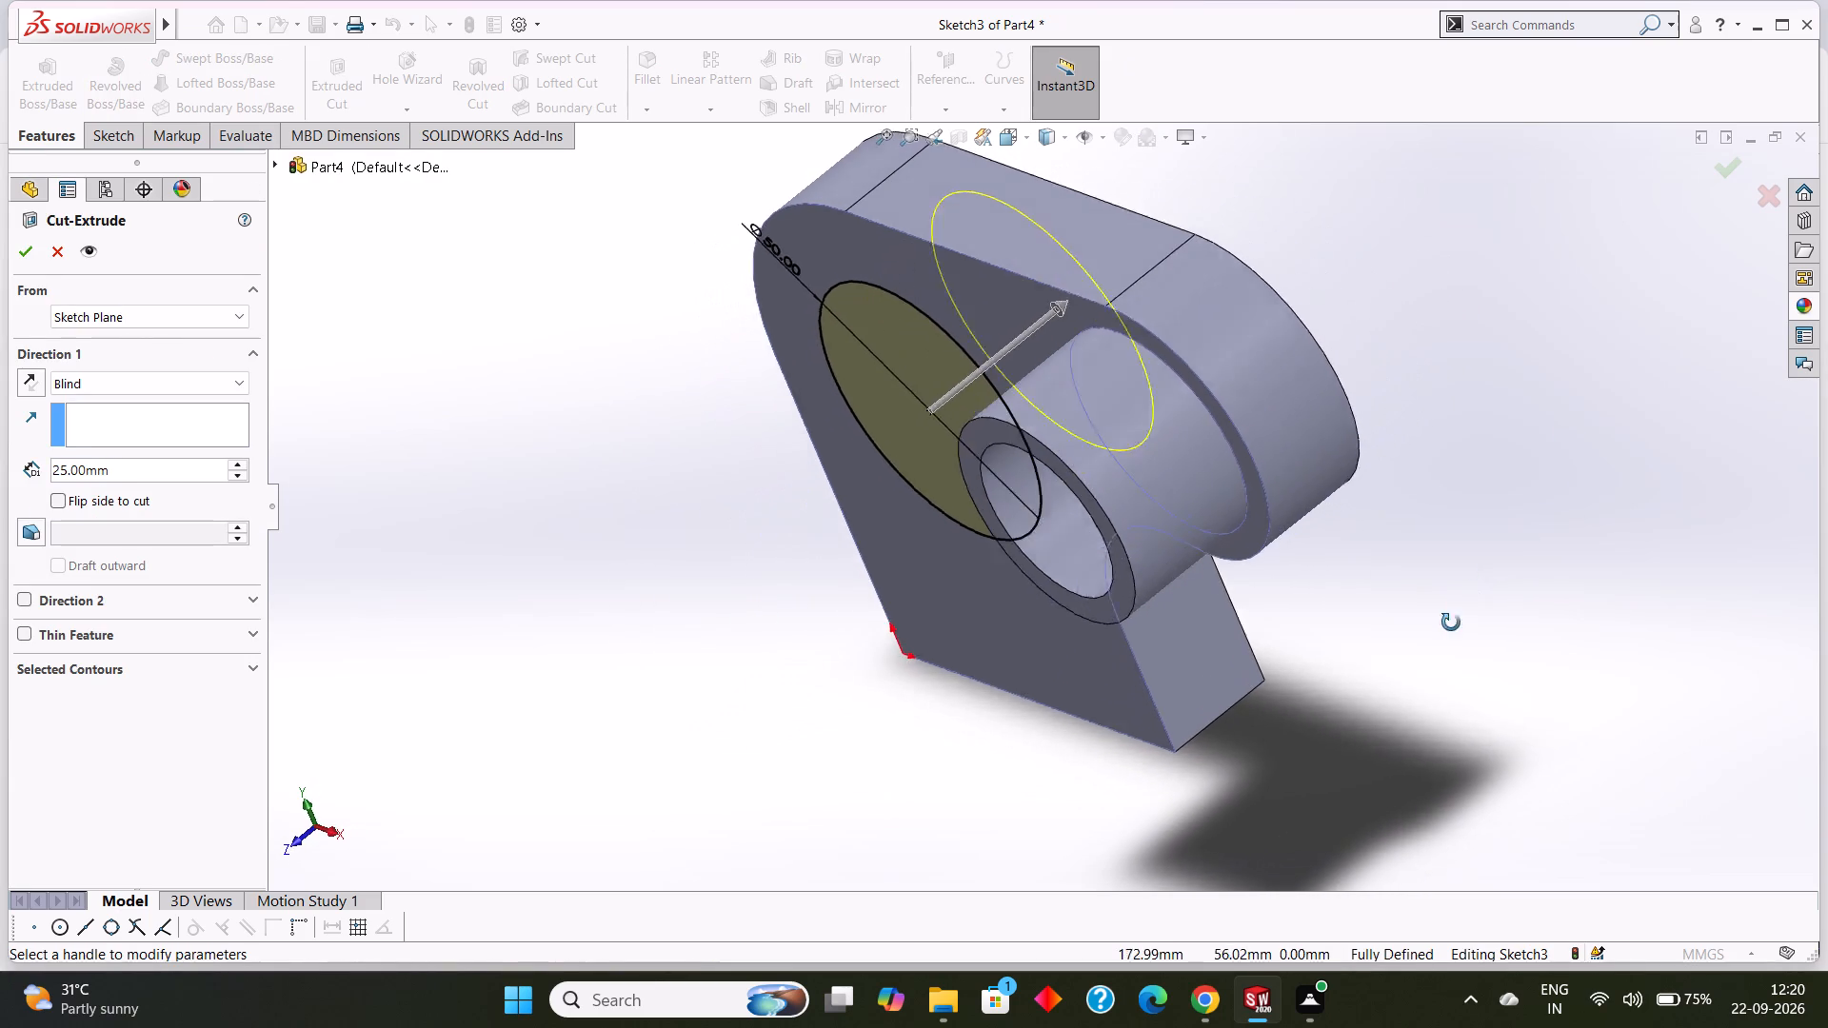
middle_click_drag(1451, 623, 1434, 631)
left_click(129, 378)
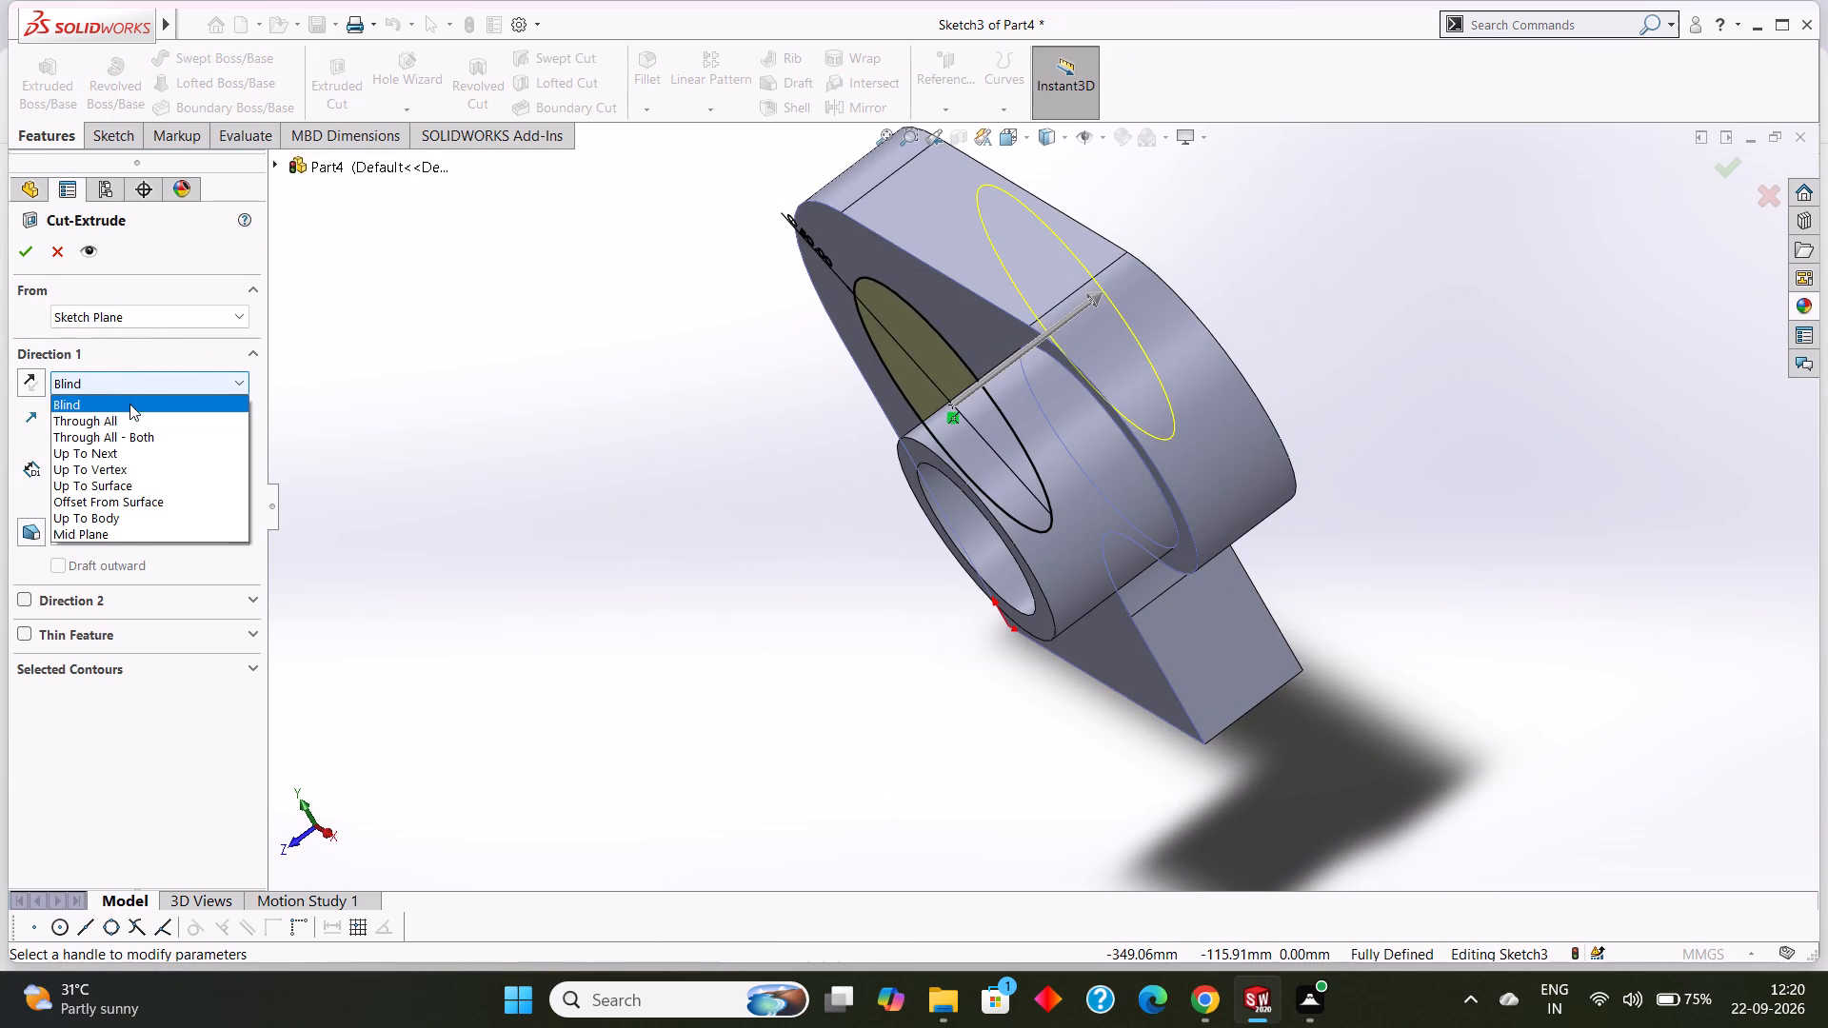
left_click(126, 421)
left_click(14, 263)
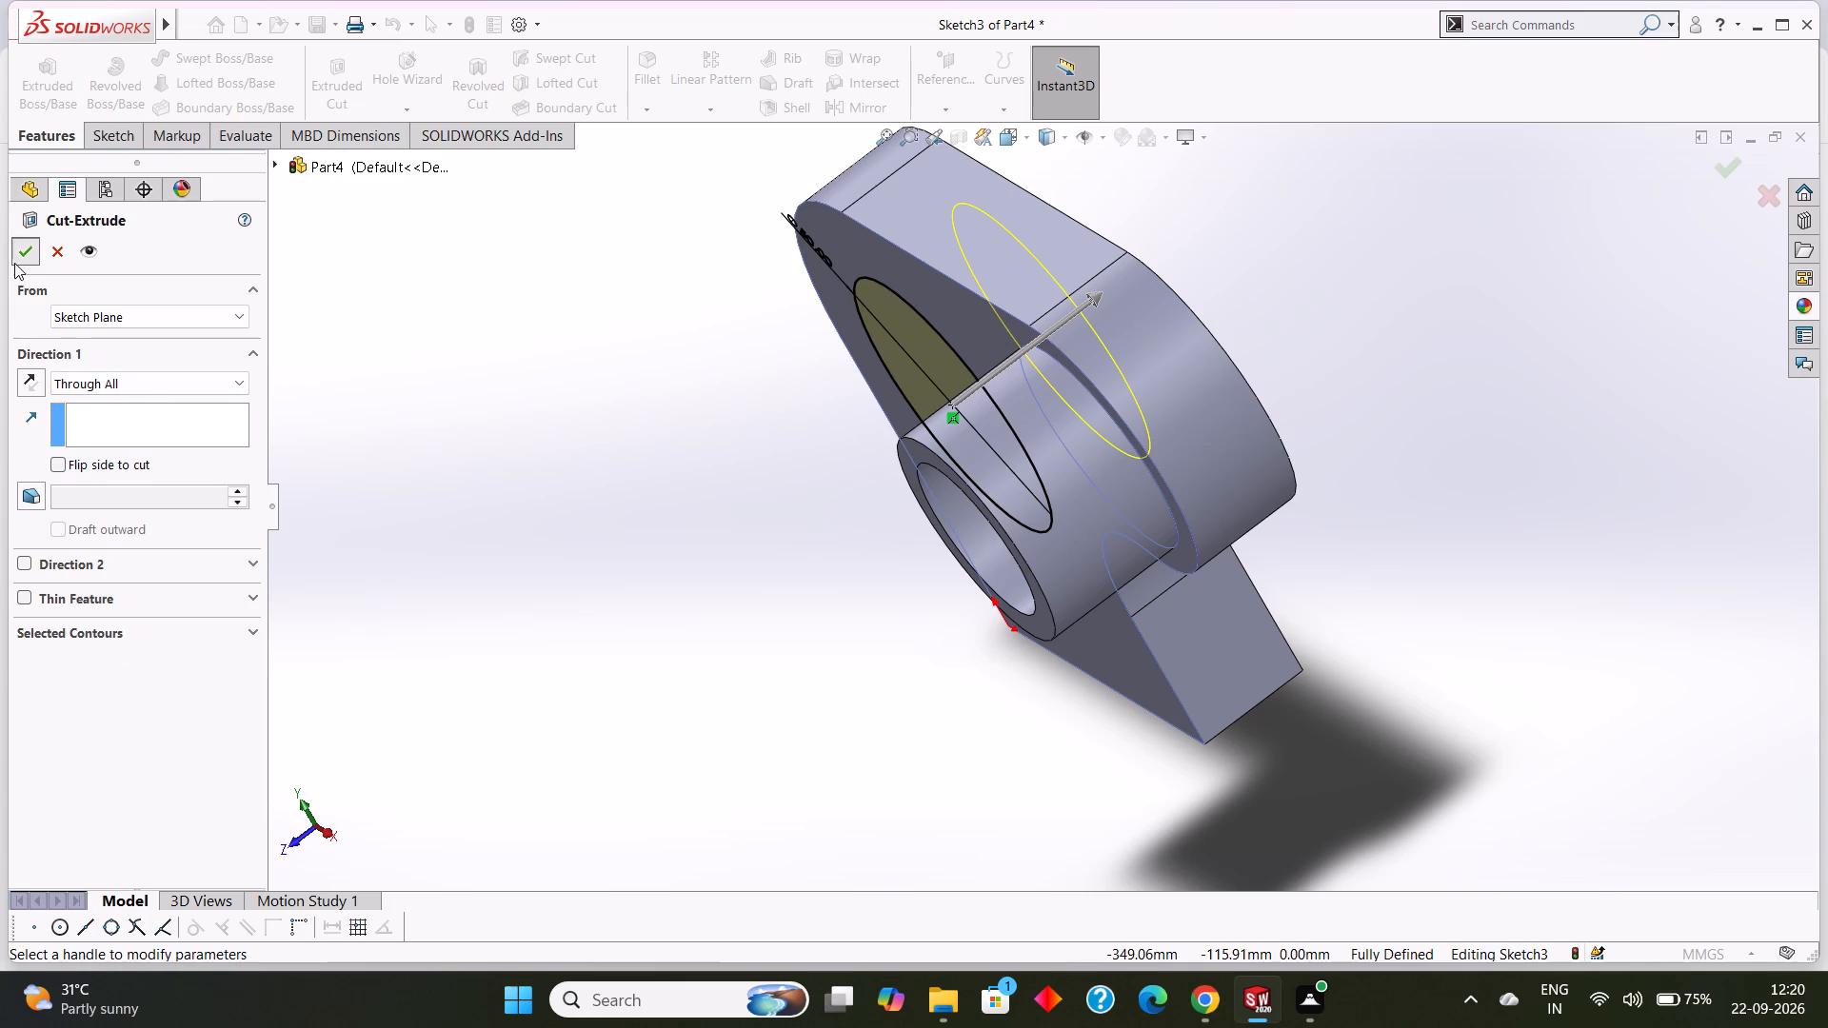
left_click(517, 550)
Examine the plate's large hole and the ring boss from several angles.
middle_click_drag(592, 603, 653, 569)
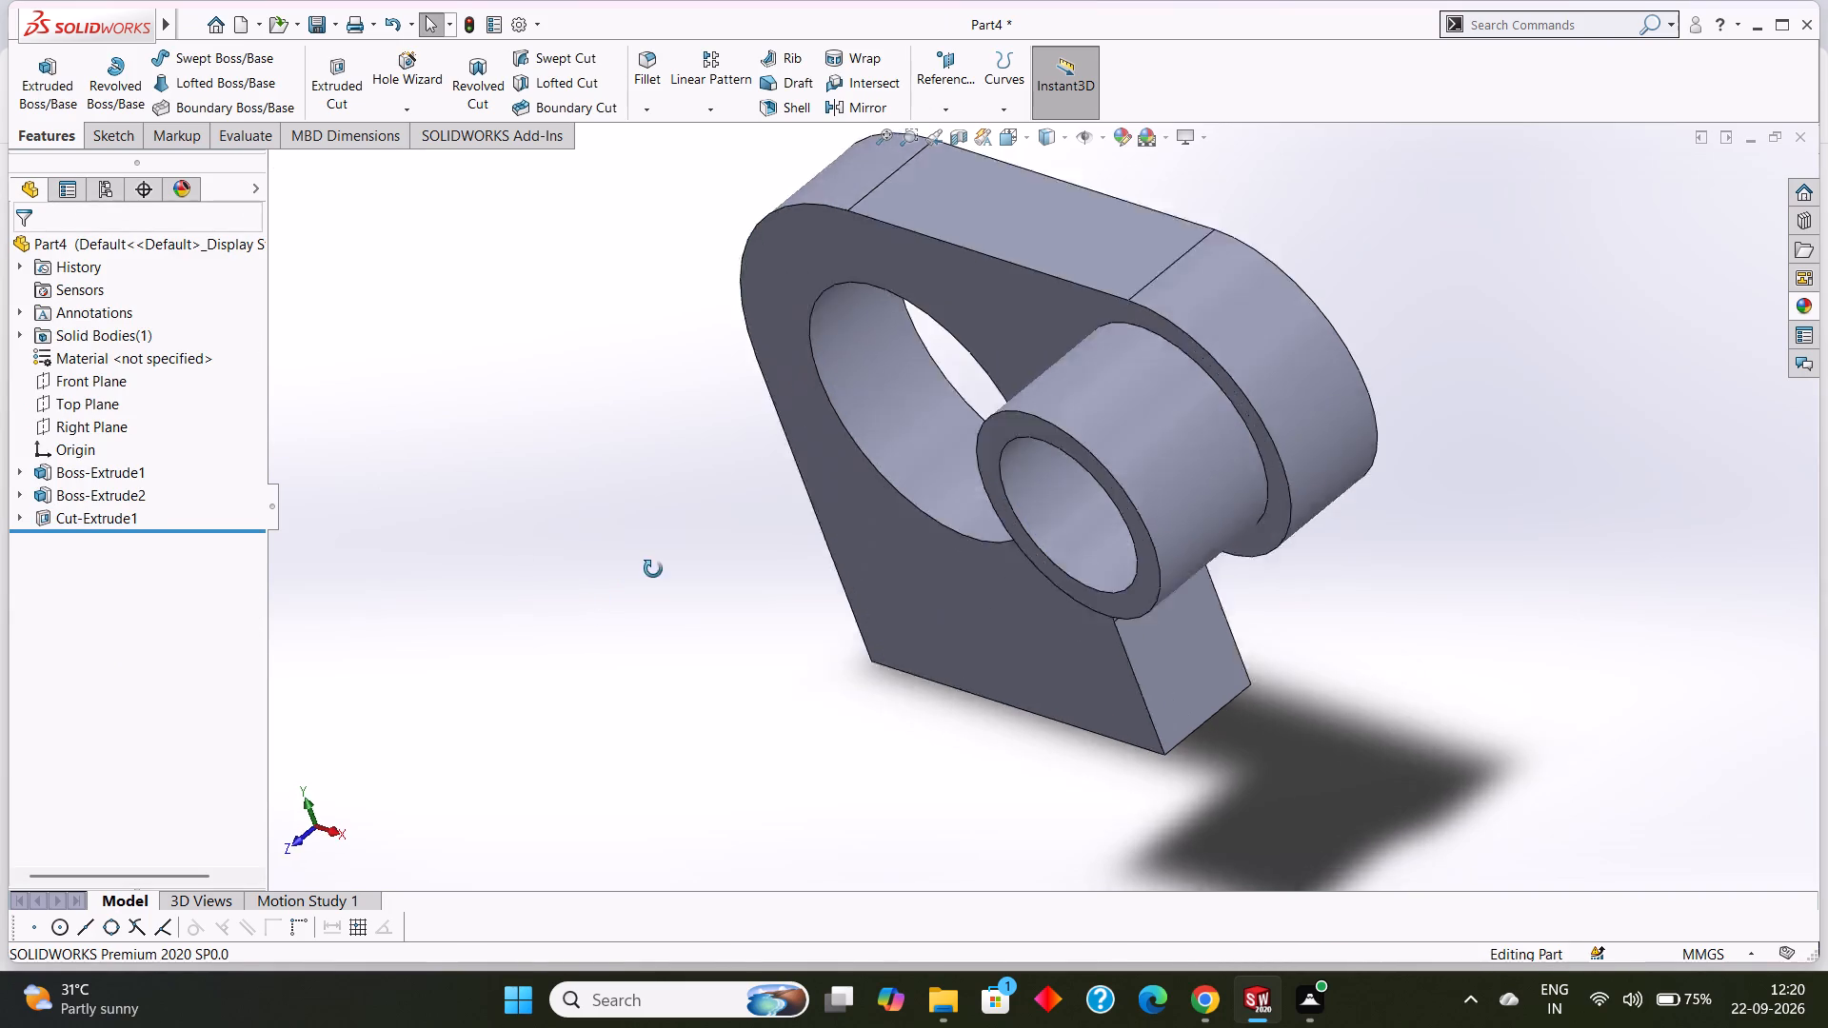
middle_click_drag(653, 569, 682, 530)
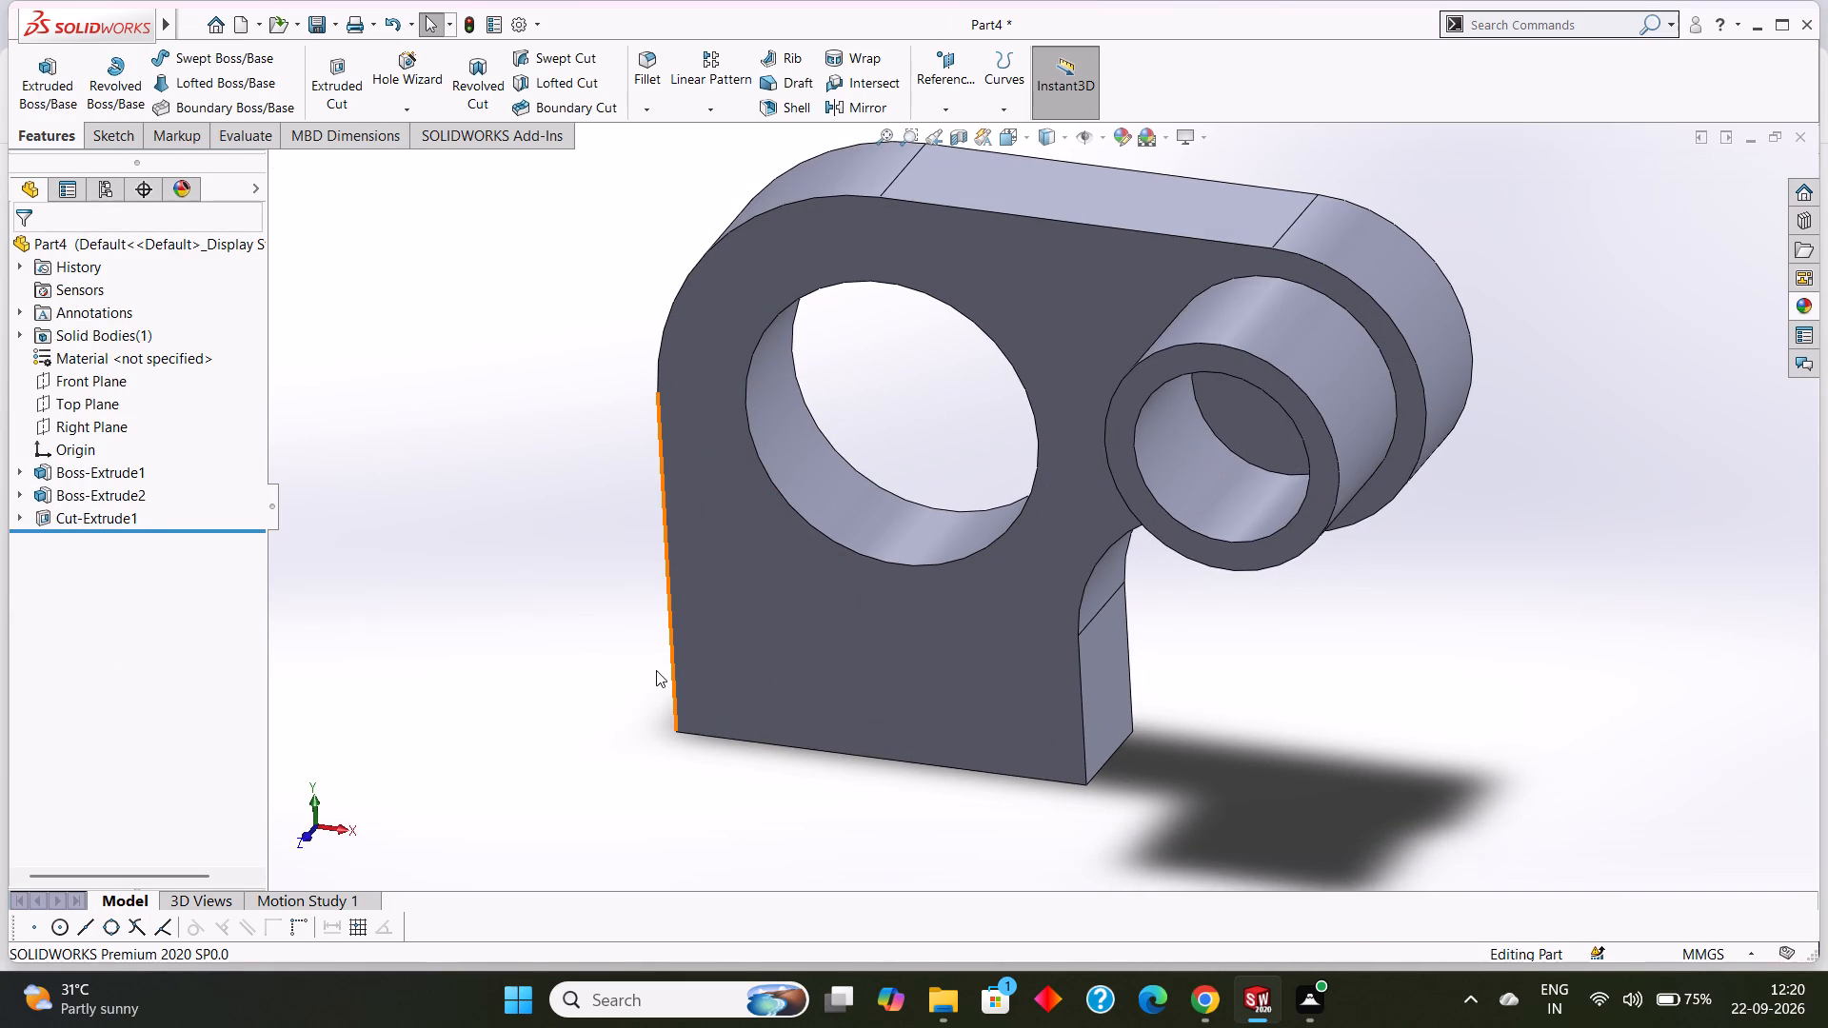
scroll(663, 681, "up", 2)
middle_click_drag(700, 714, 718, 674)
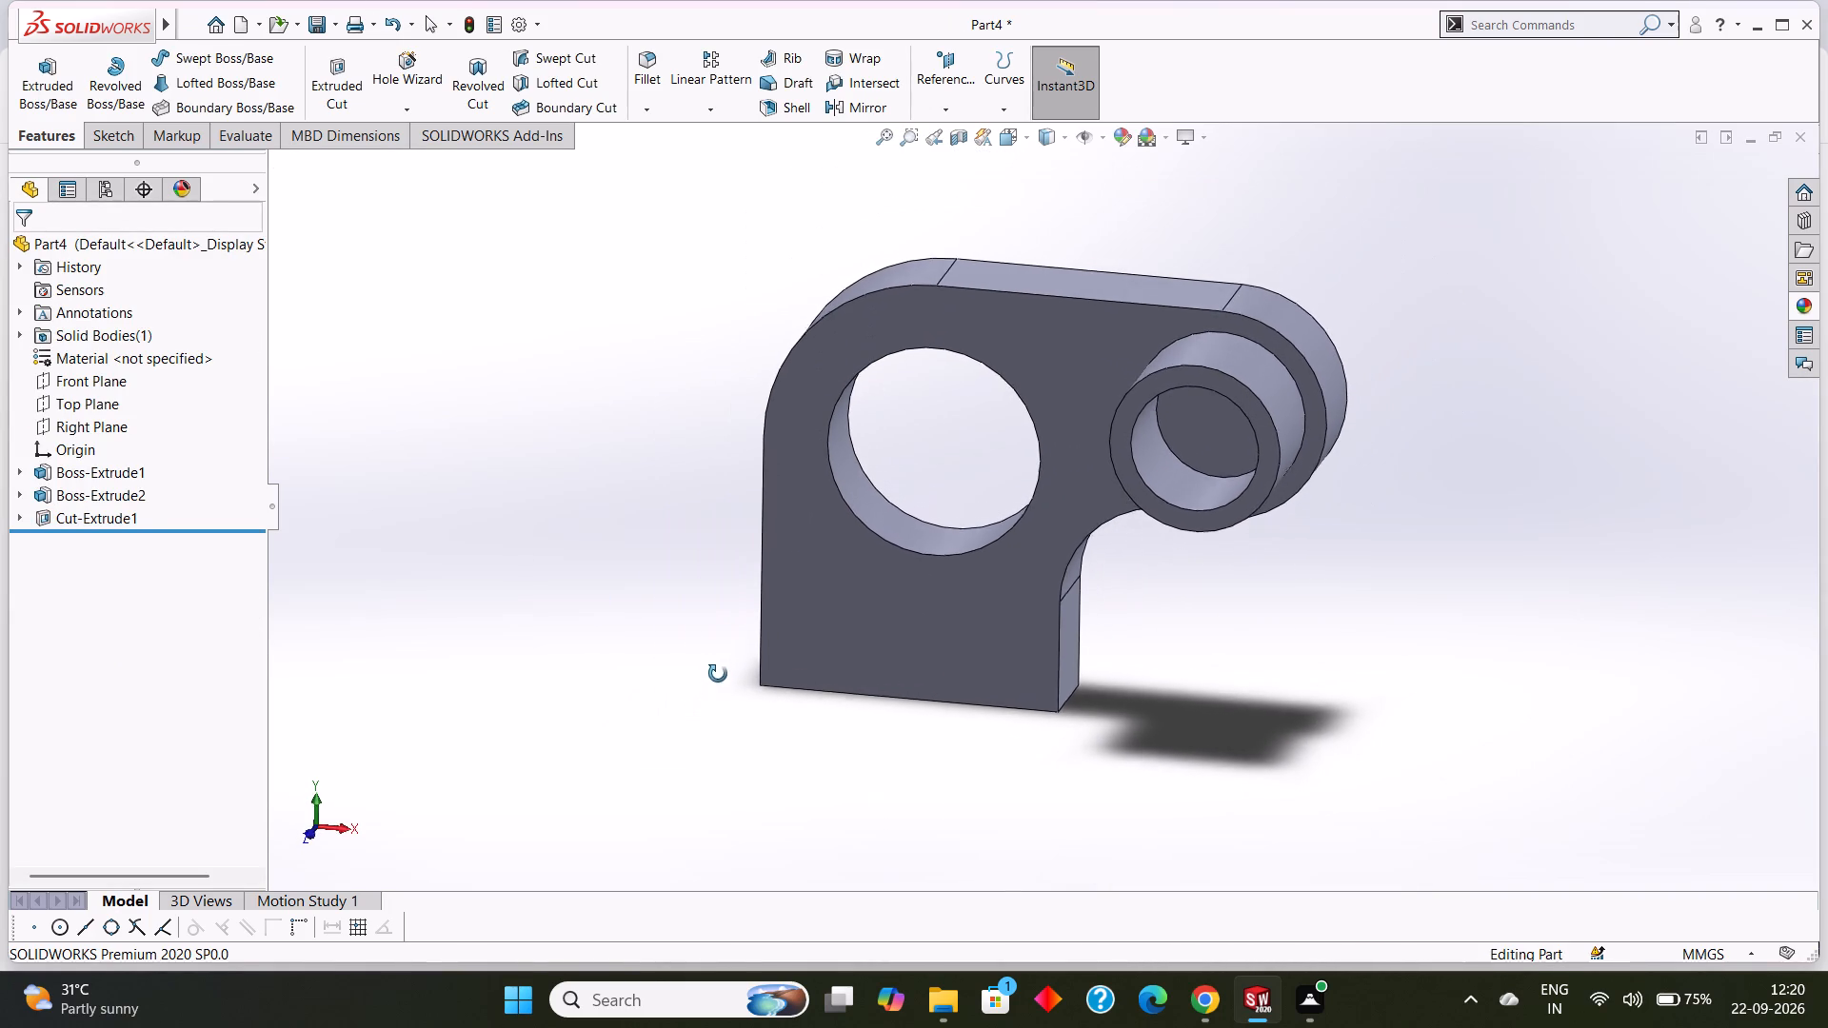
middle_click_drag(718, 674, 750, 631)
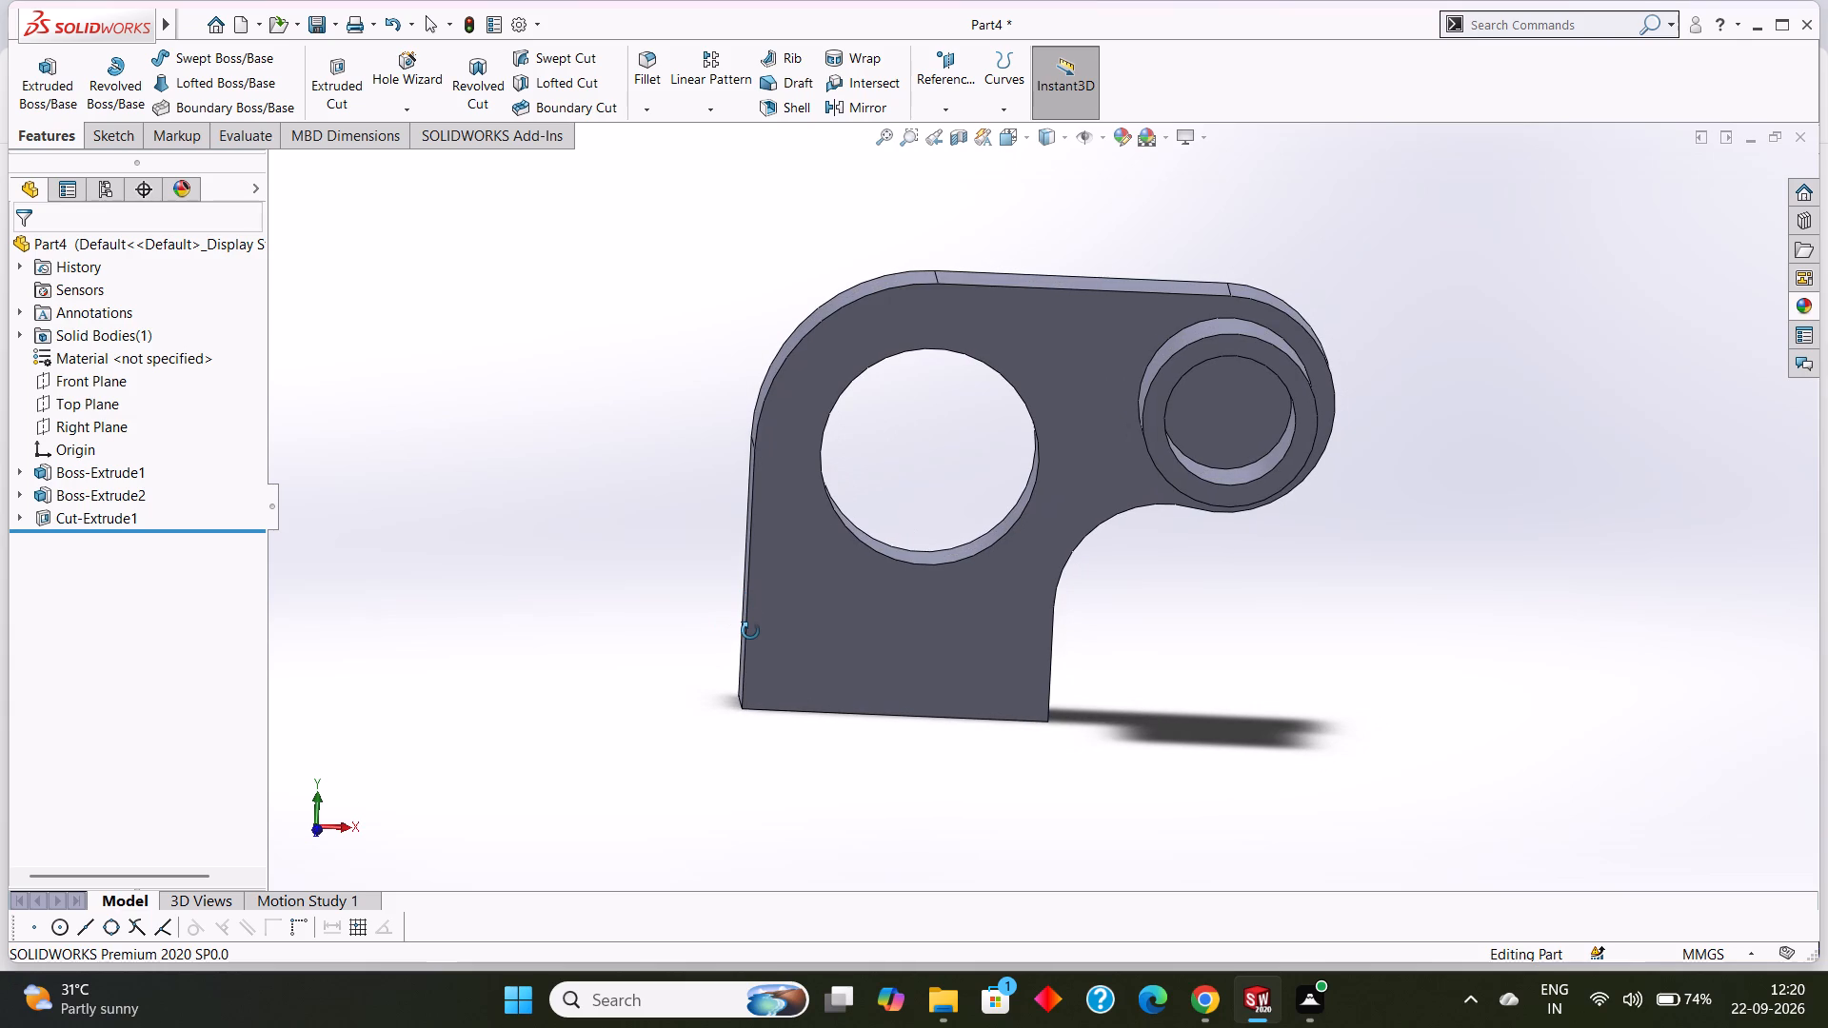
middle_click_drag(750, 631, 753, 626)
middle_click(753, 626)
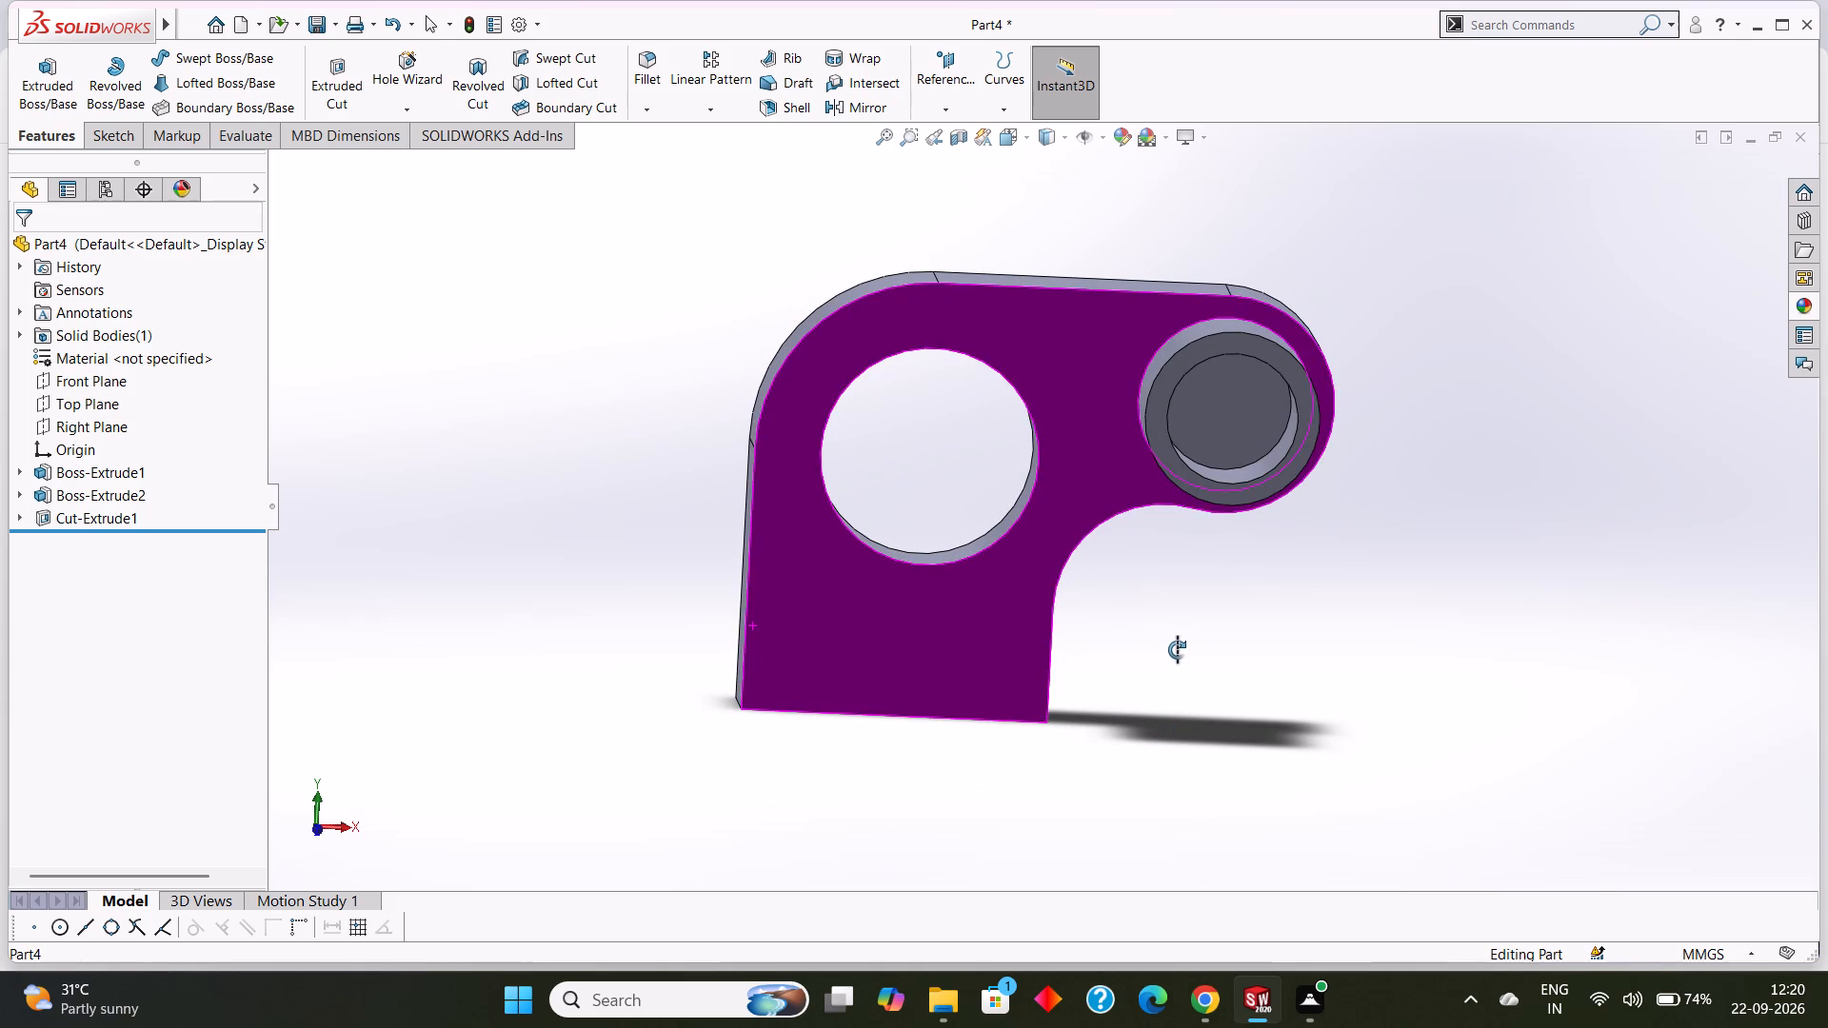
key("Escape")
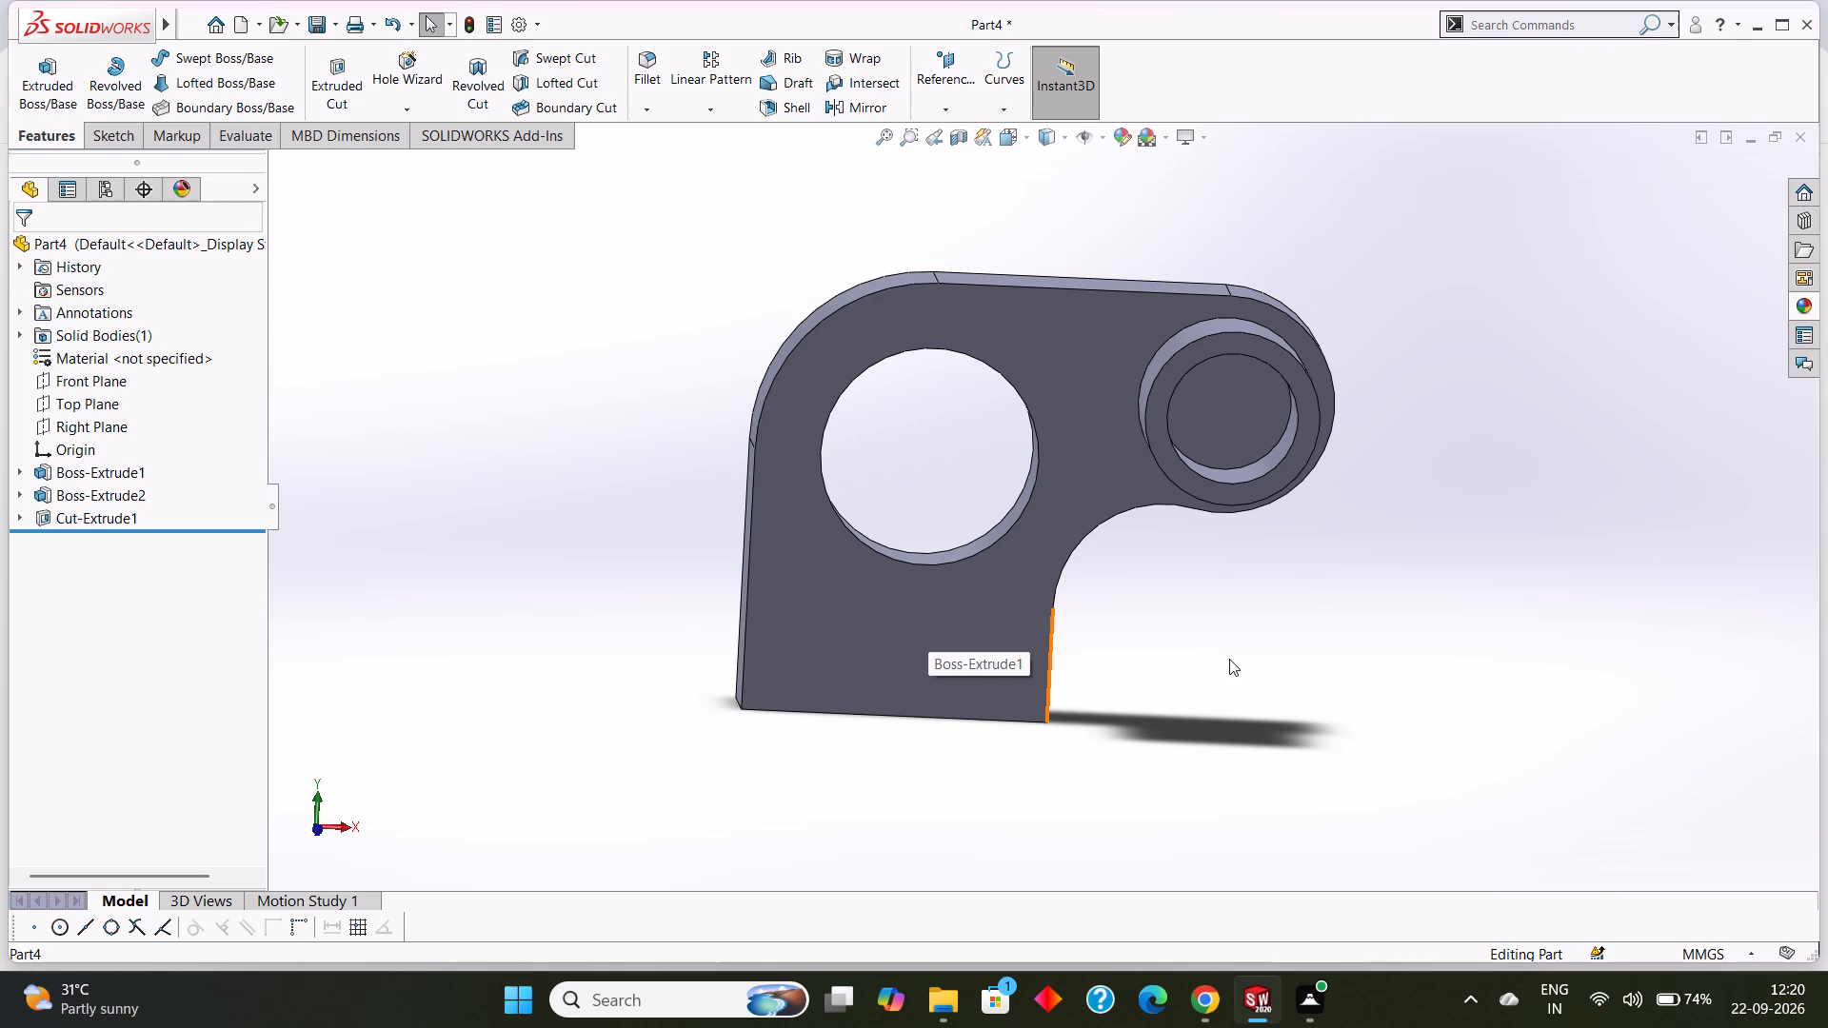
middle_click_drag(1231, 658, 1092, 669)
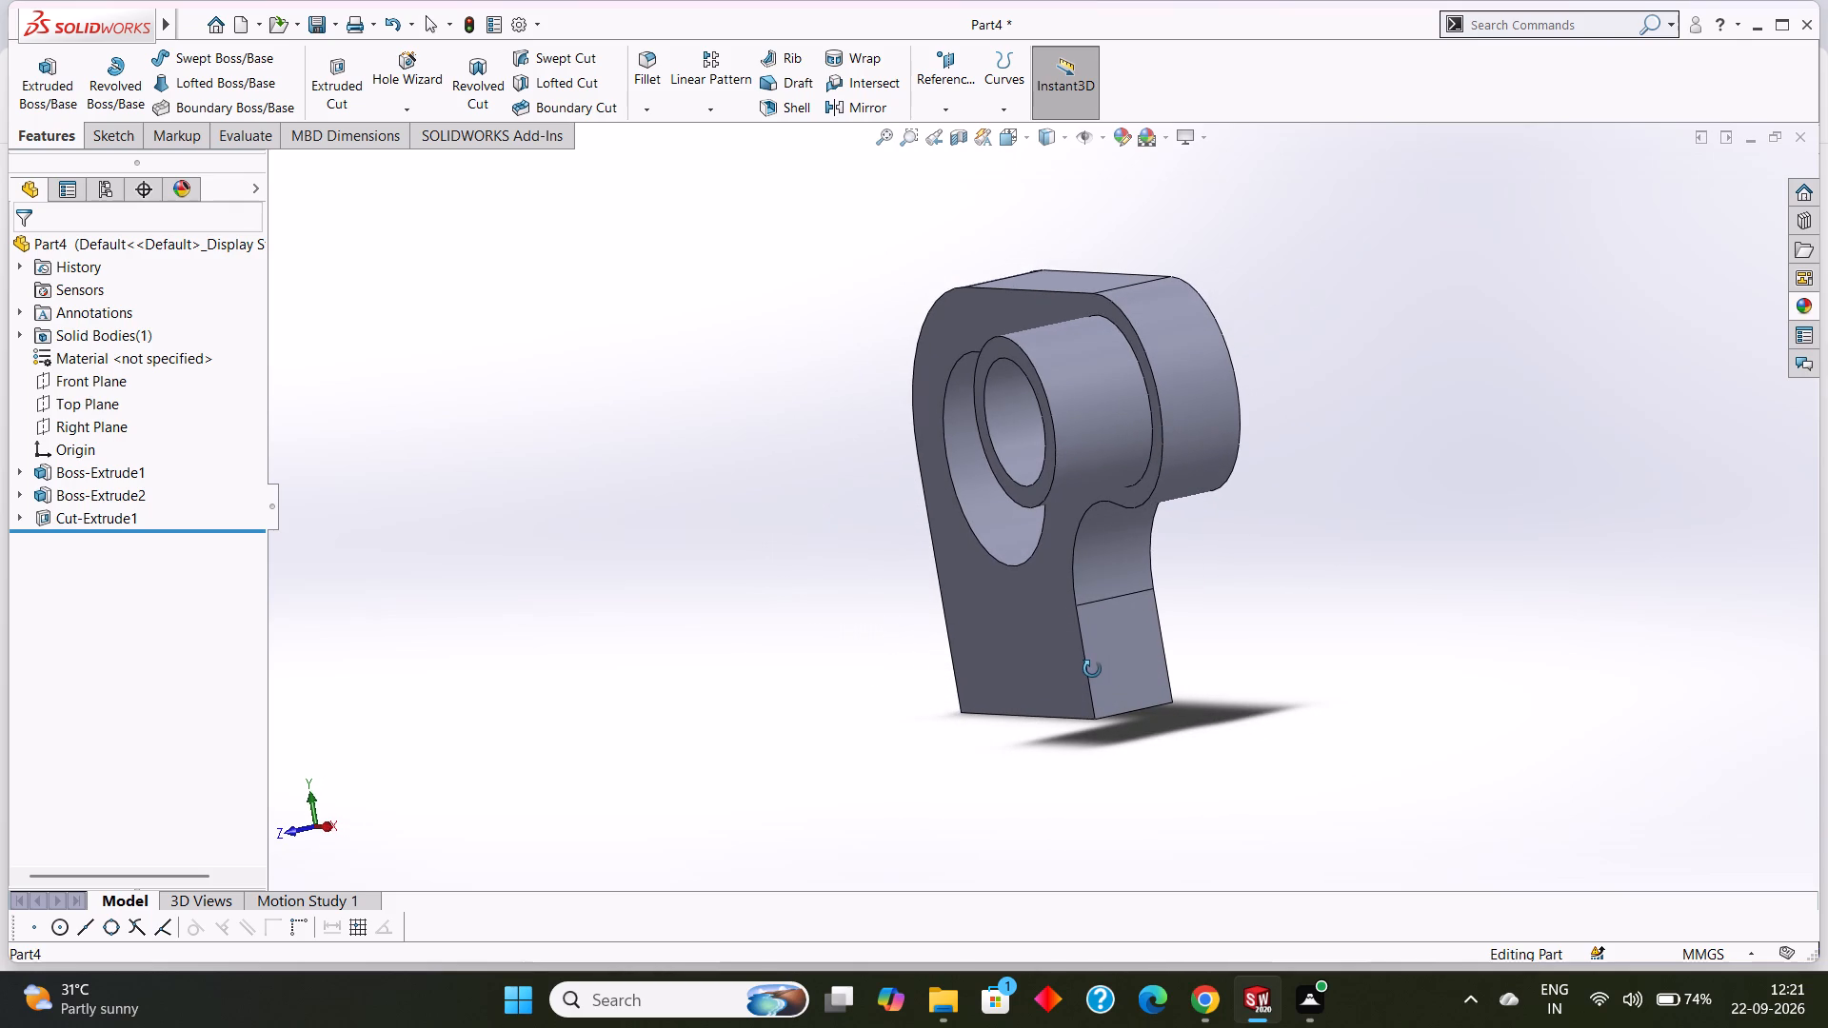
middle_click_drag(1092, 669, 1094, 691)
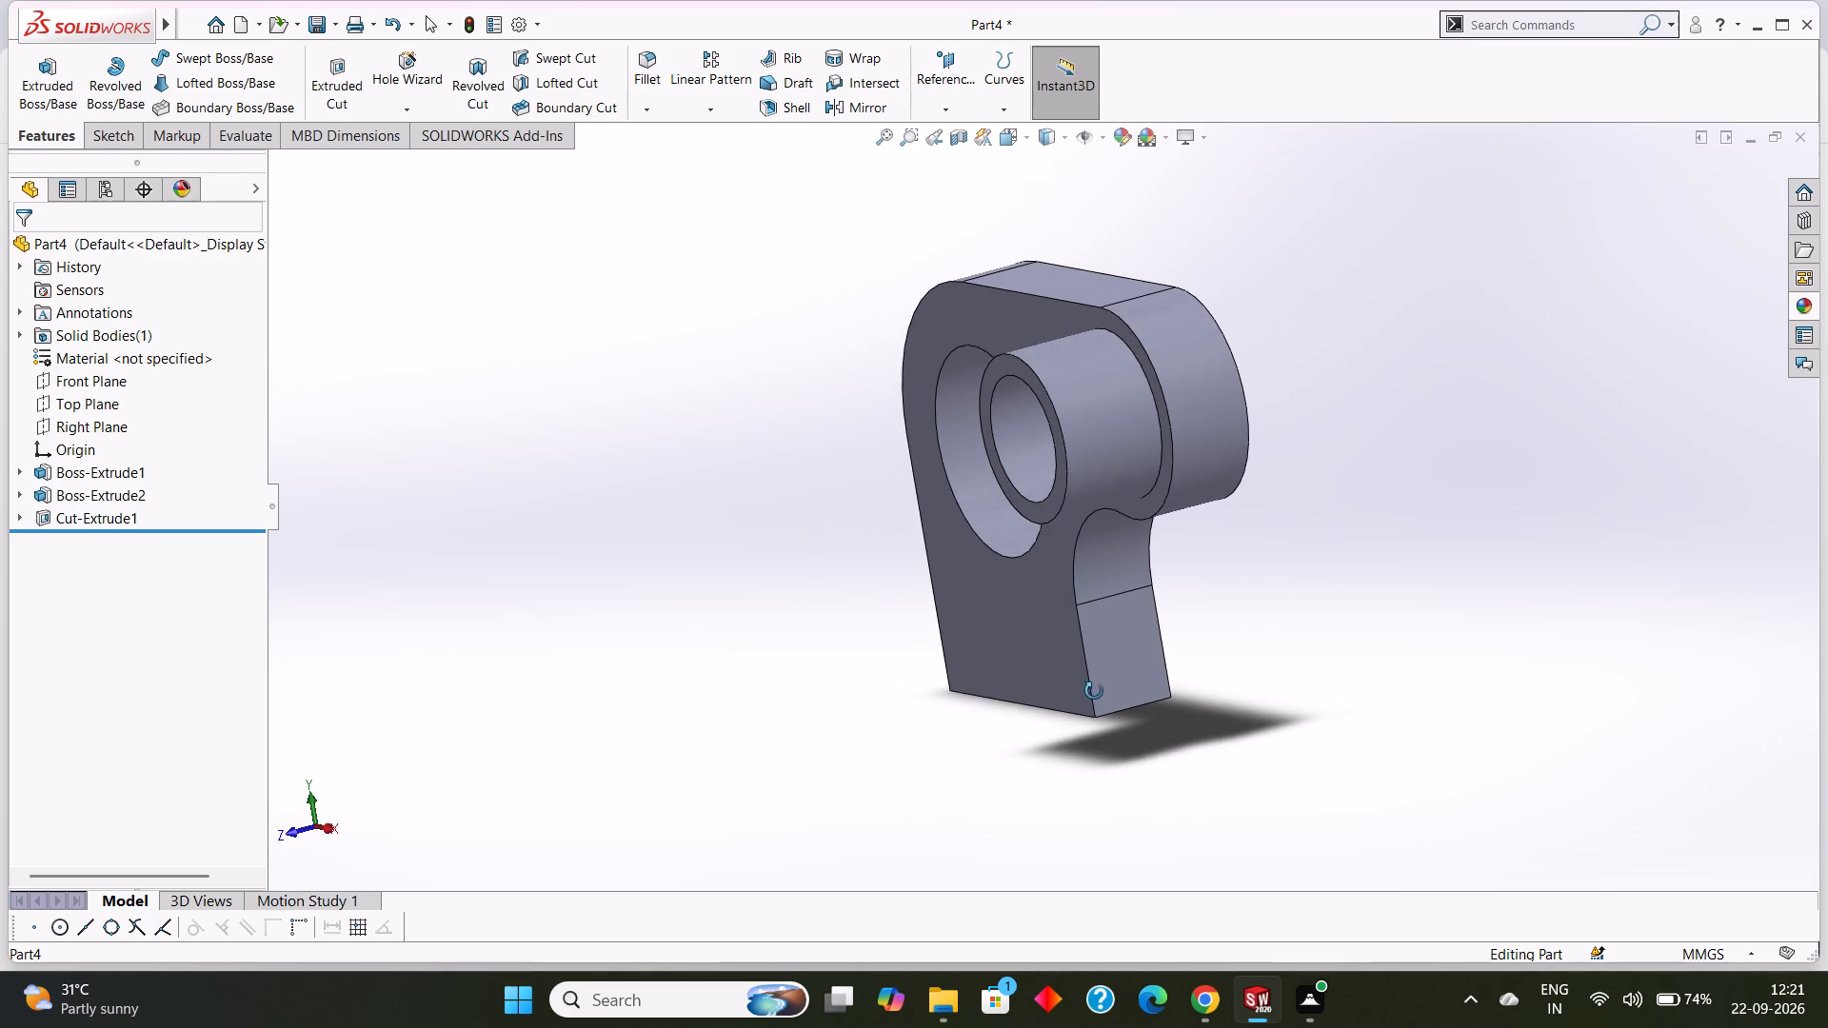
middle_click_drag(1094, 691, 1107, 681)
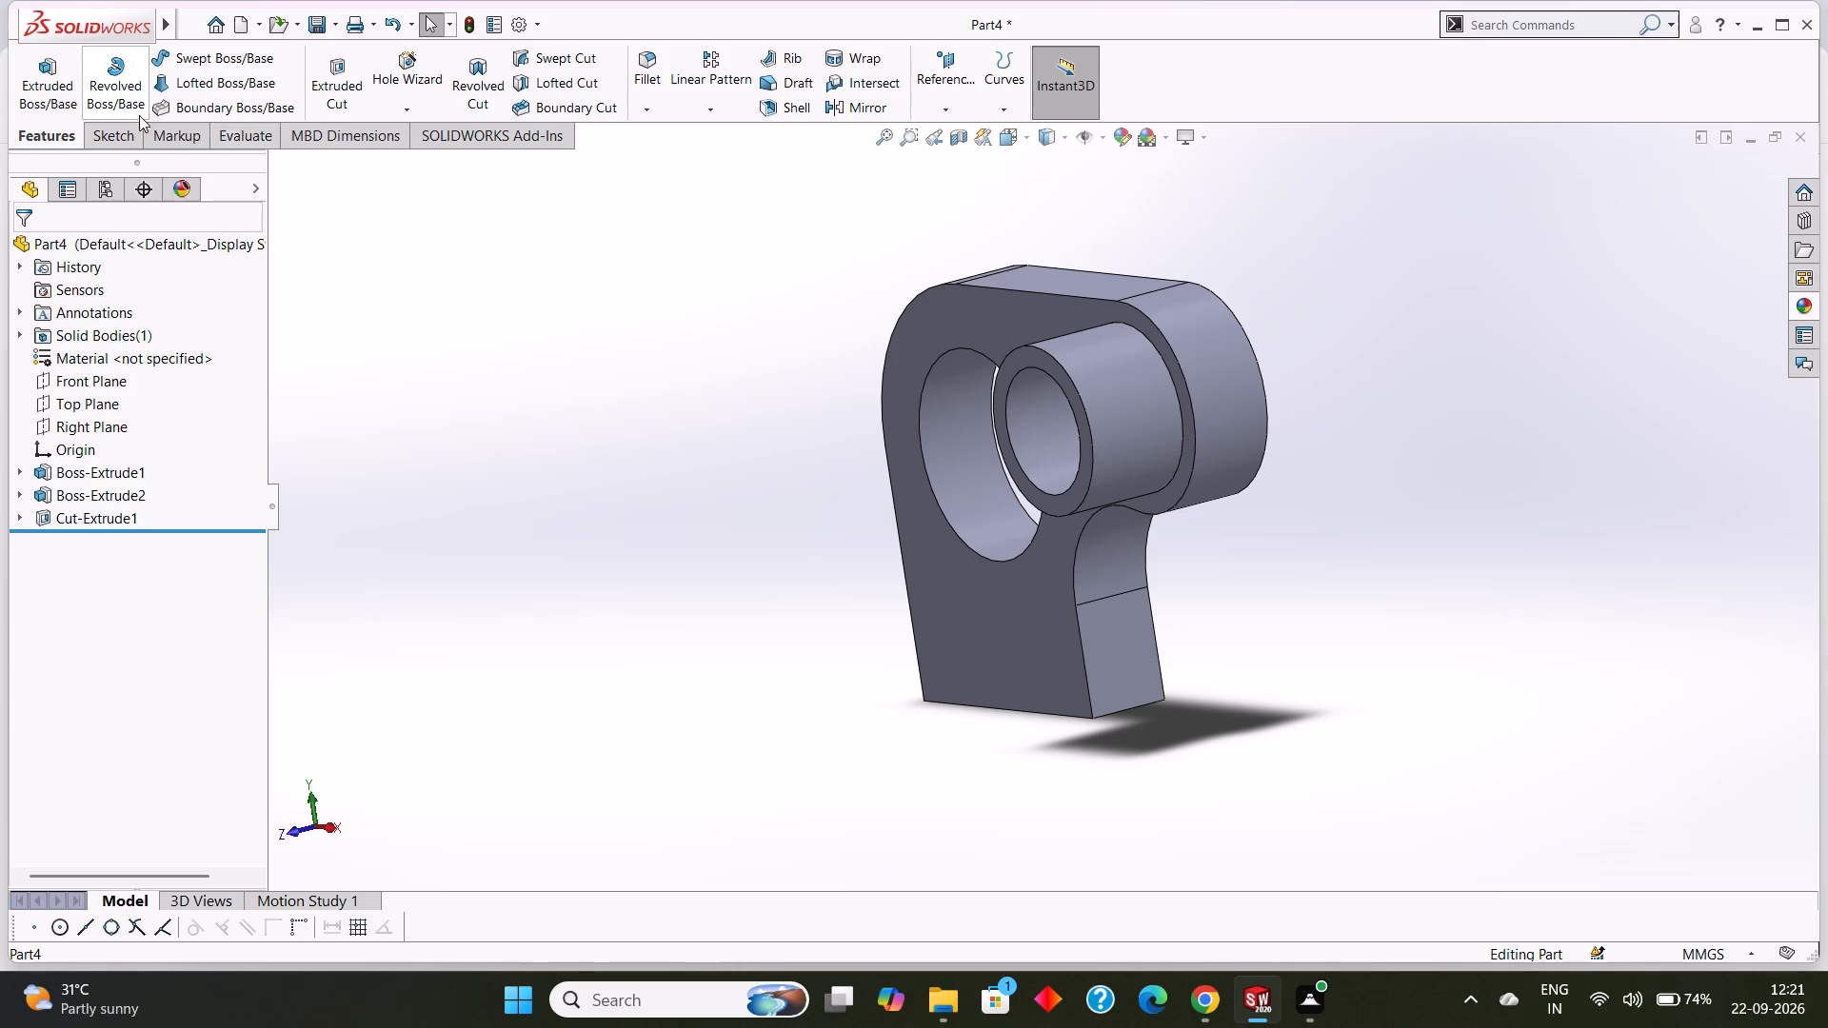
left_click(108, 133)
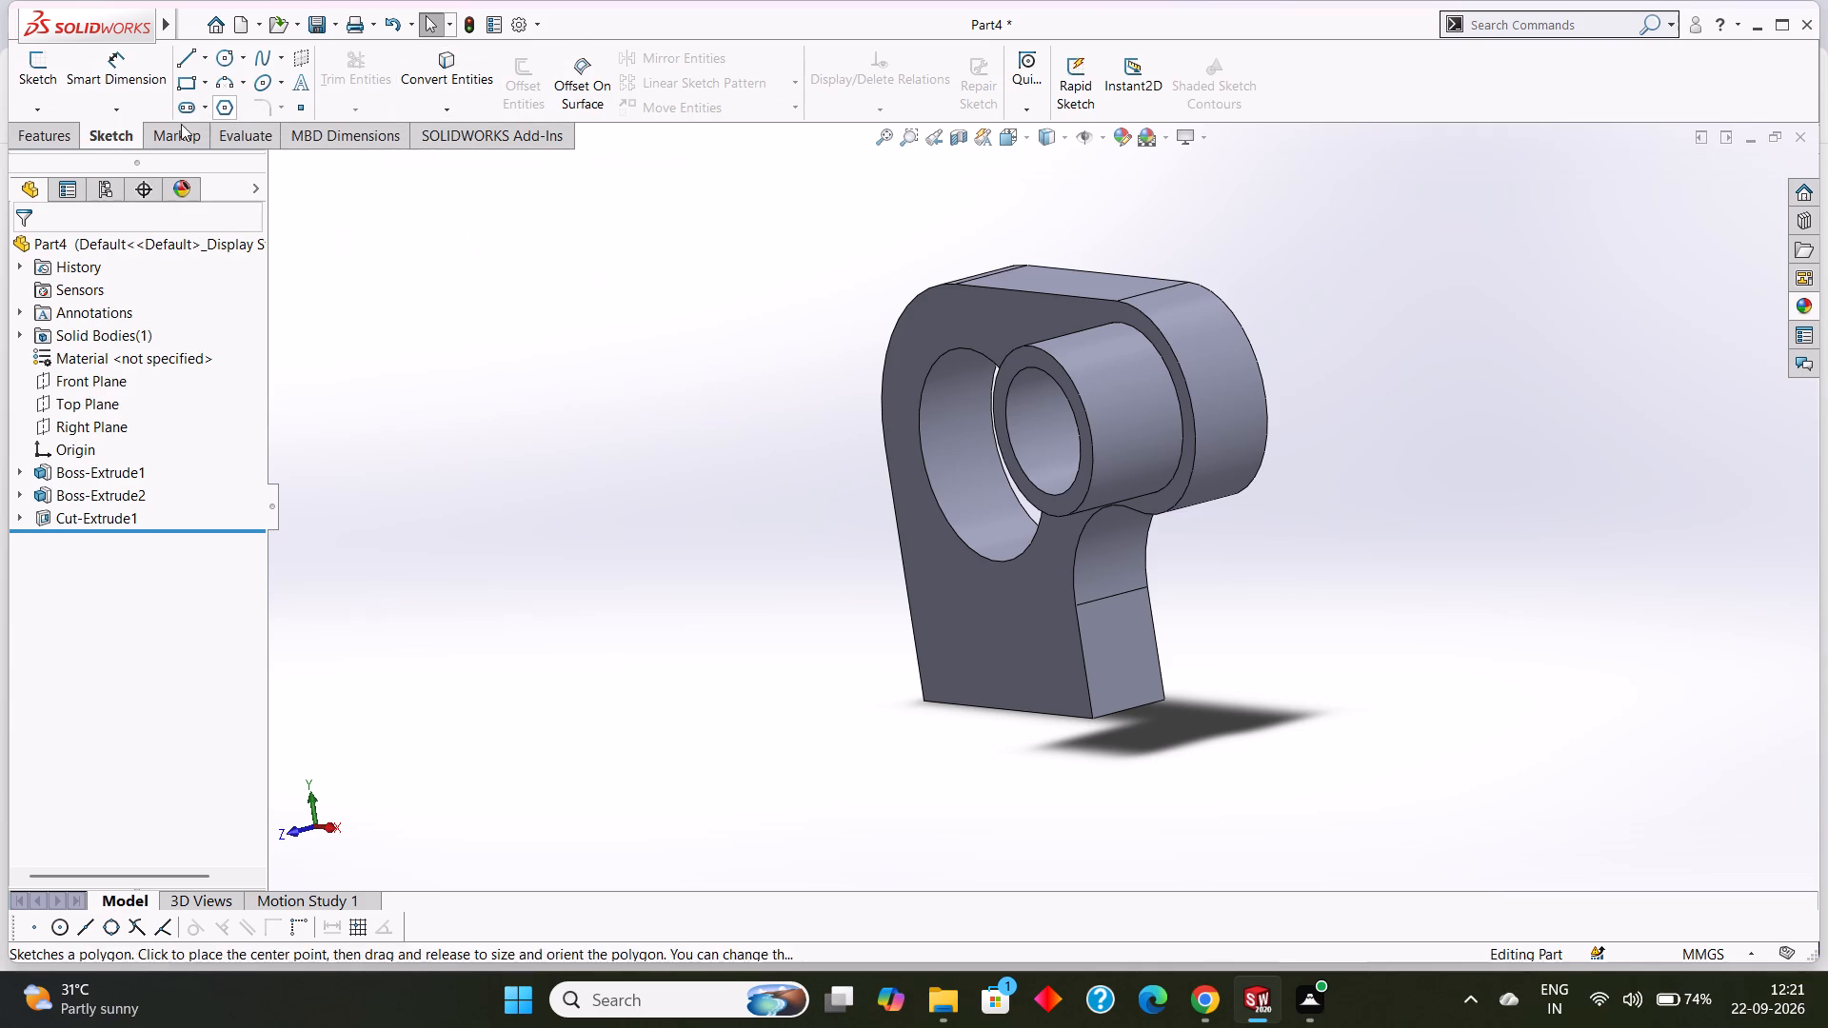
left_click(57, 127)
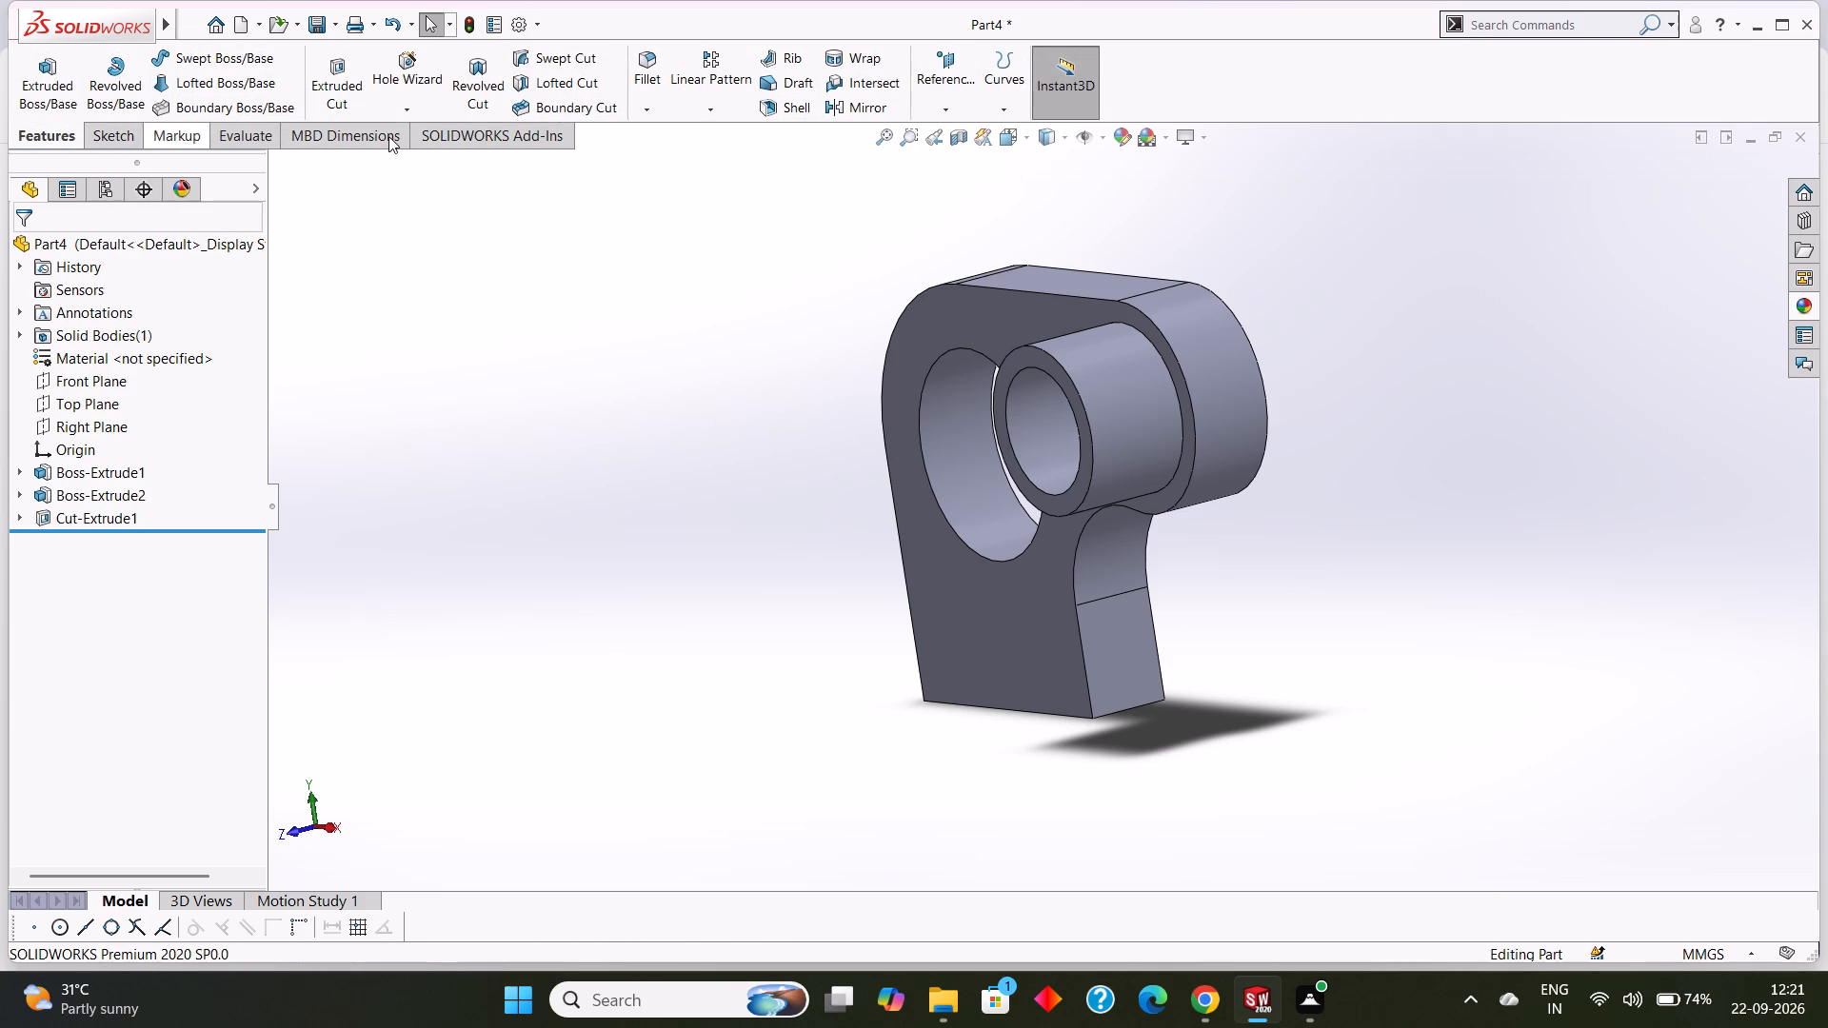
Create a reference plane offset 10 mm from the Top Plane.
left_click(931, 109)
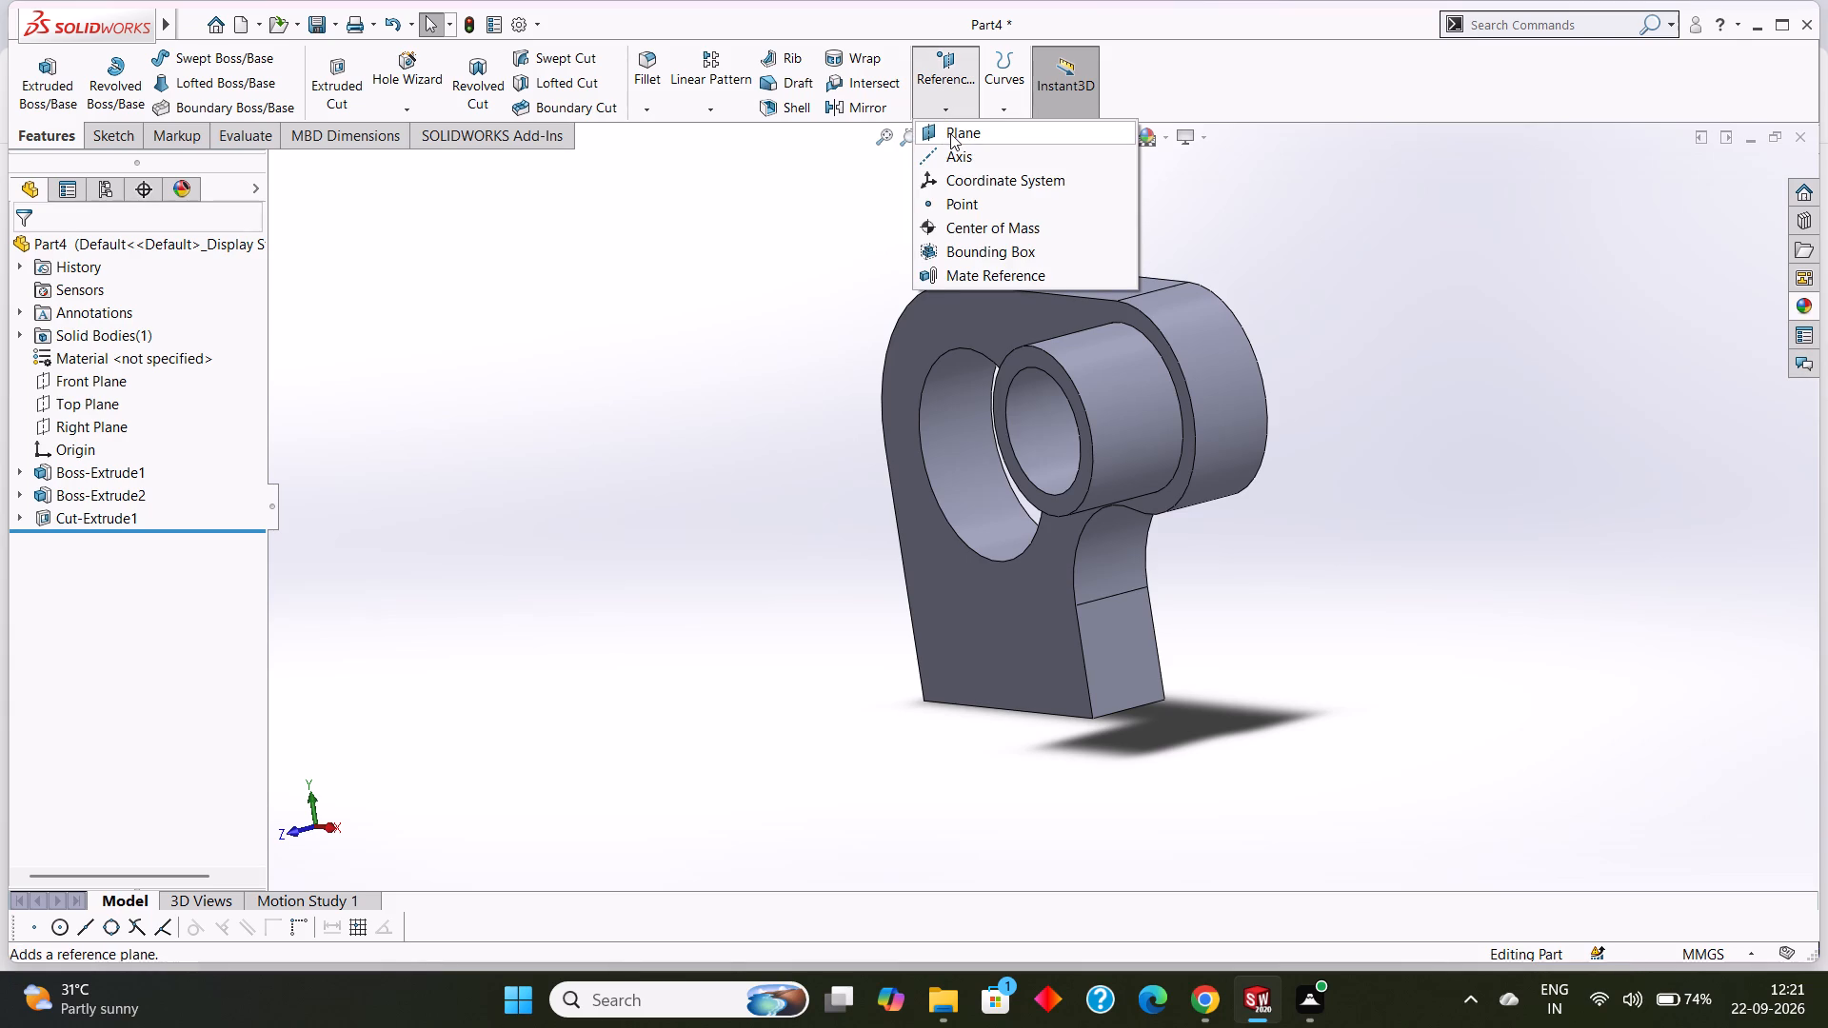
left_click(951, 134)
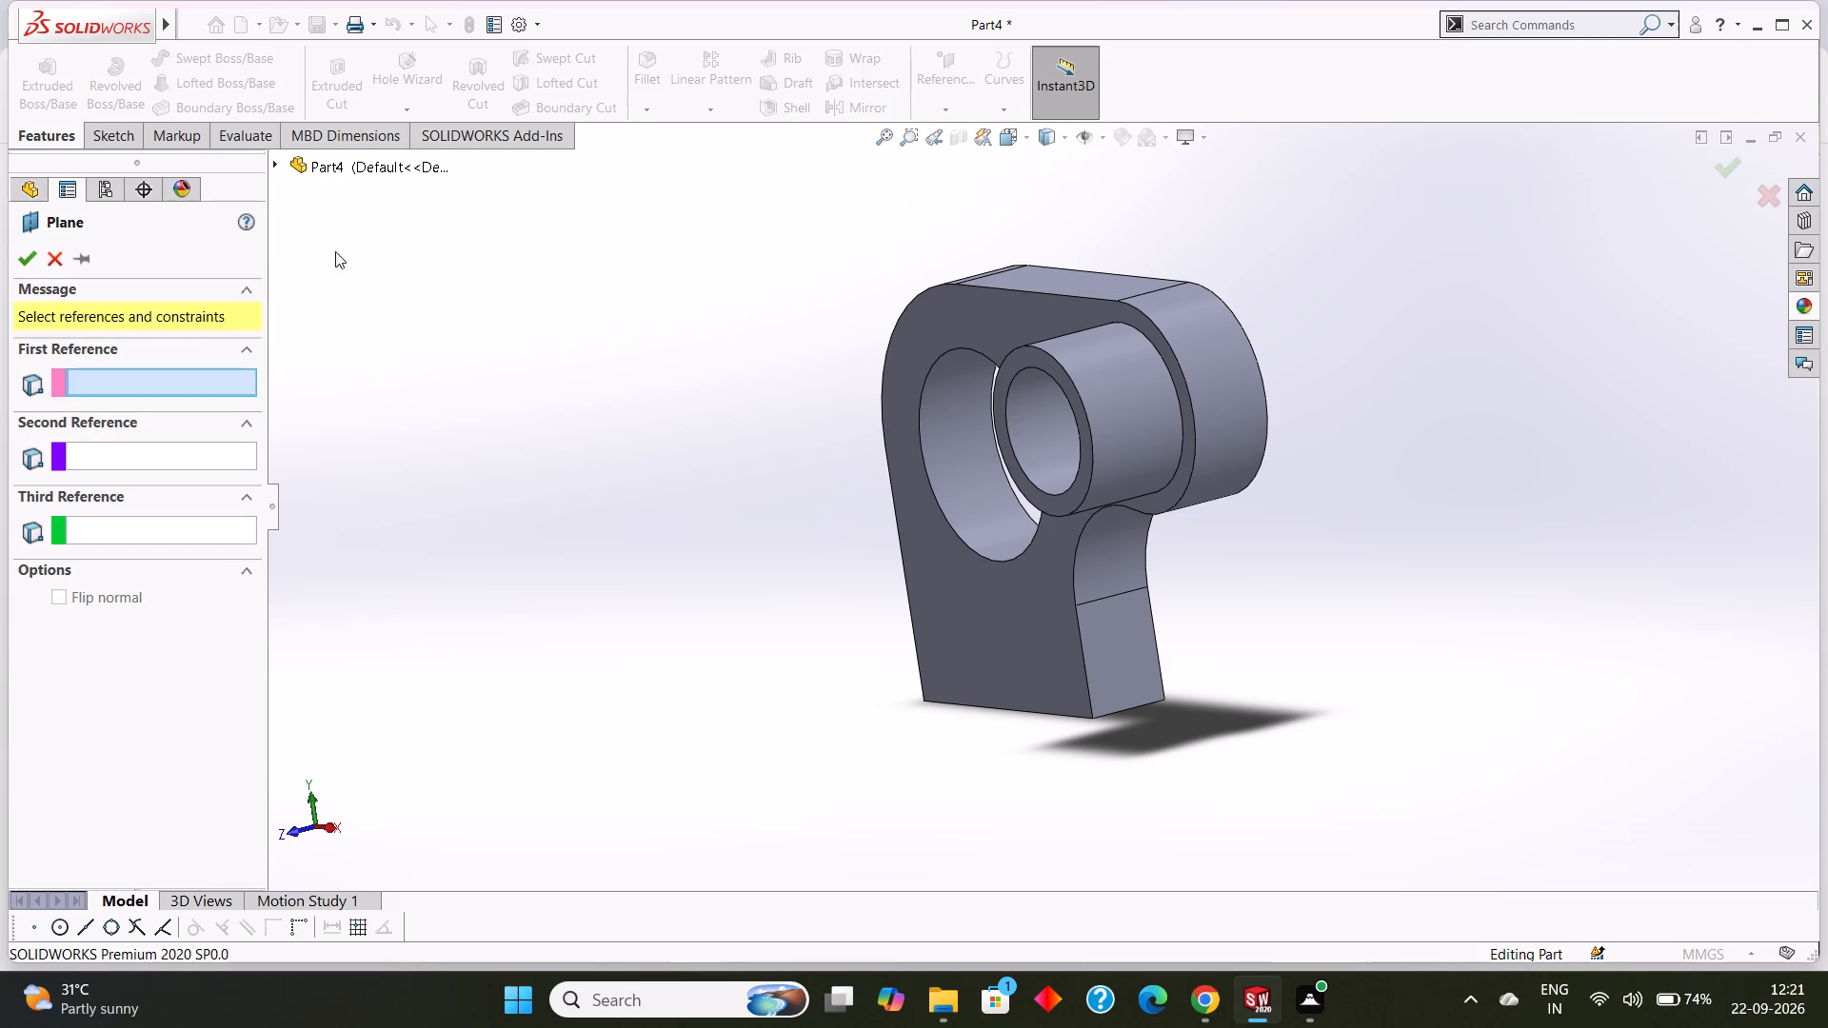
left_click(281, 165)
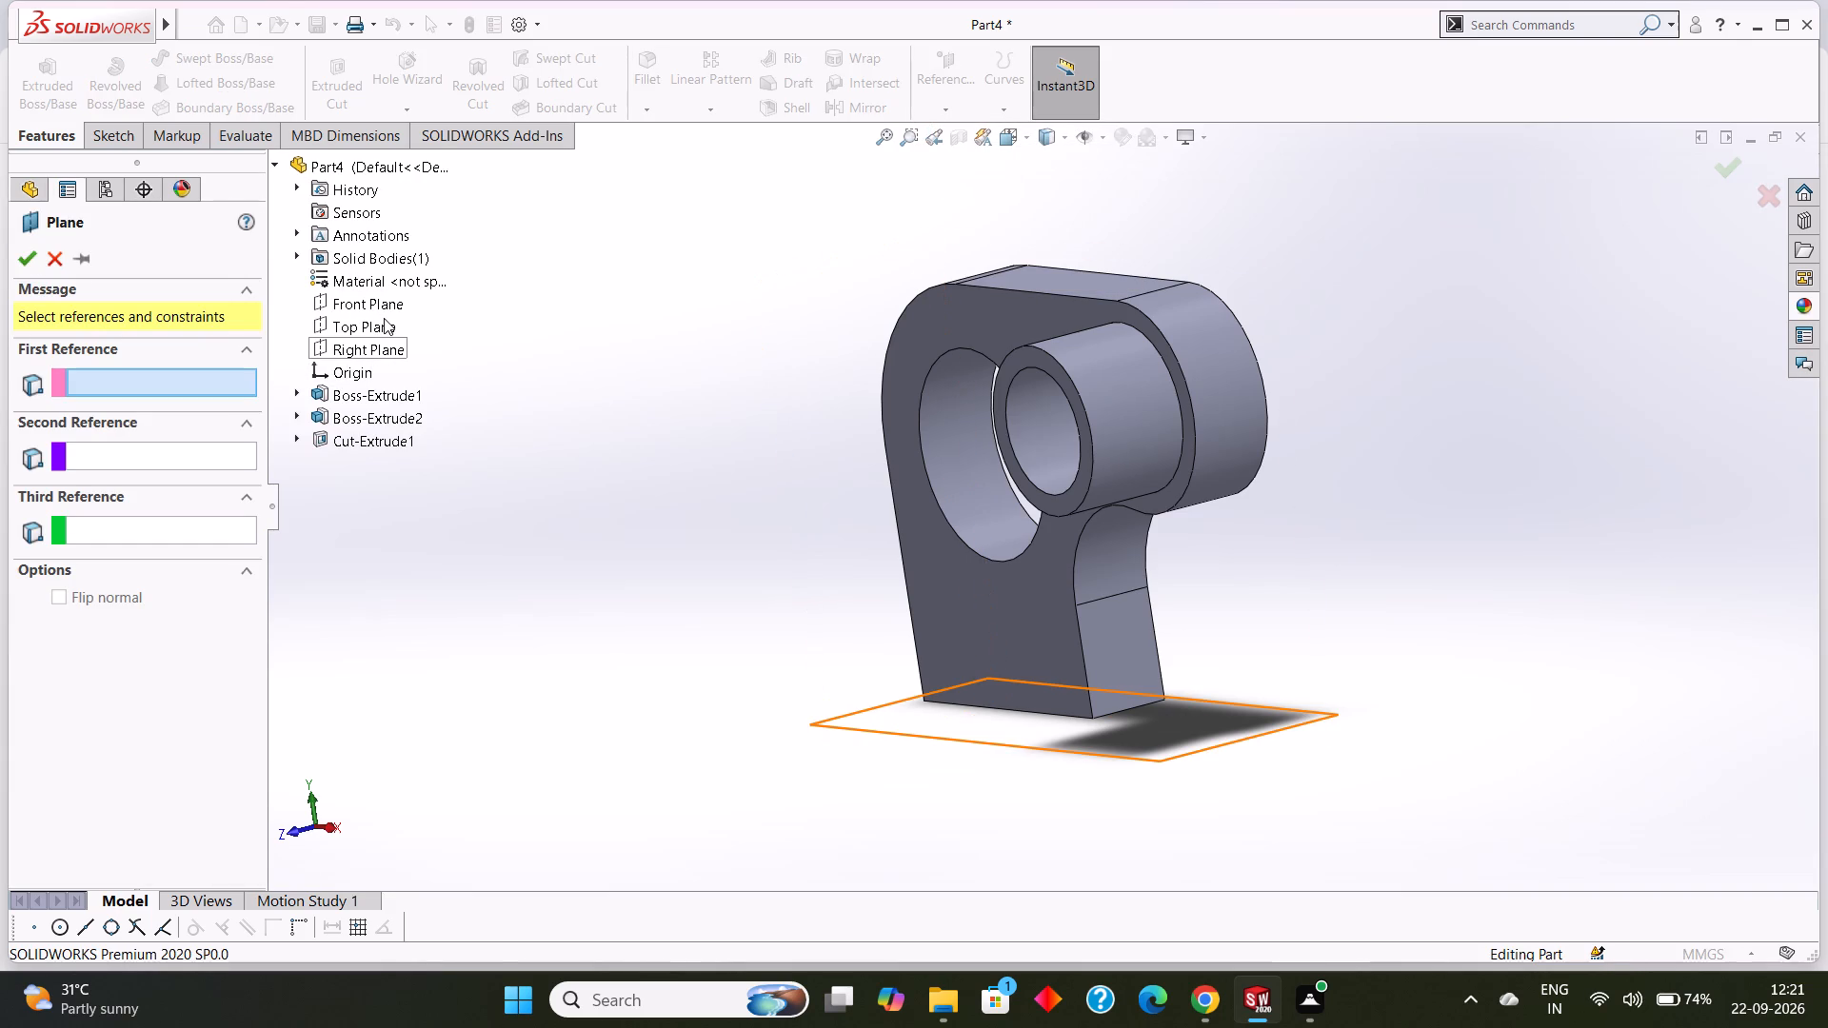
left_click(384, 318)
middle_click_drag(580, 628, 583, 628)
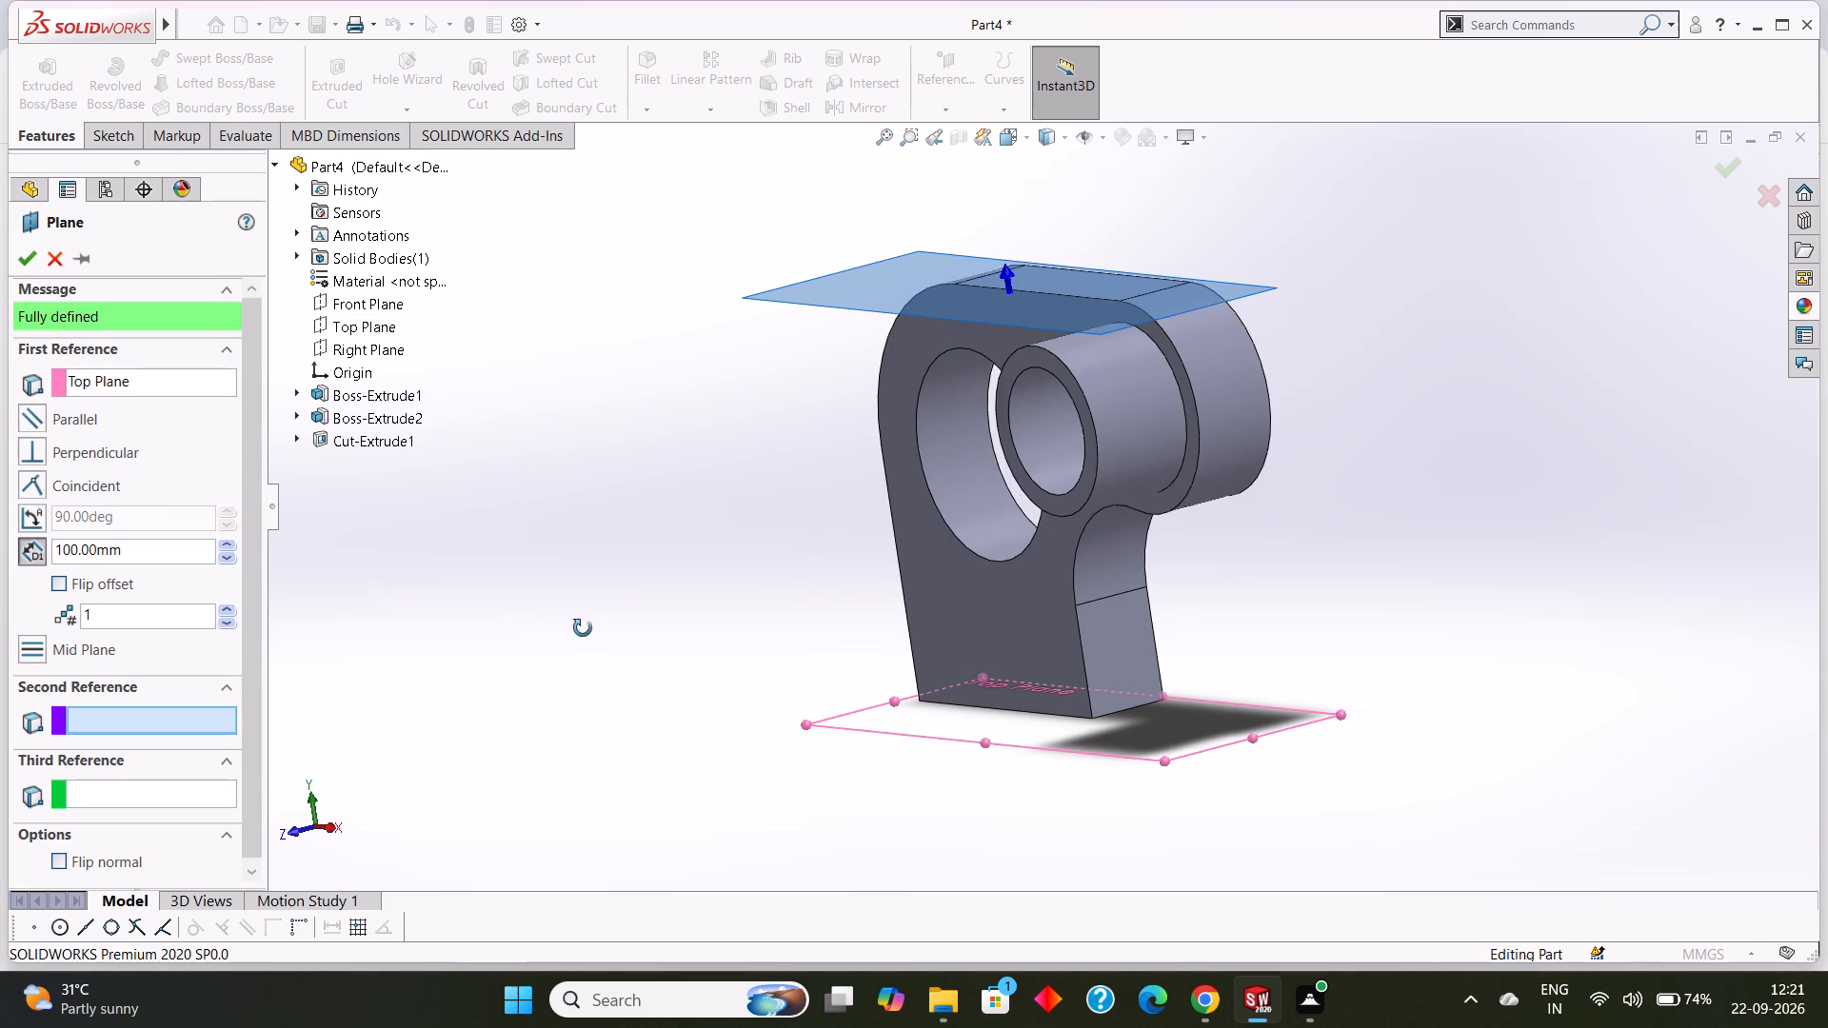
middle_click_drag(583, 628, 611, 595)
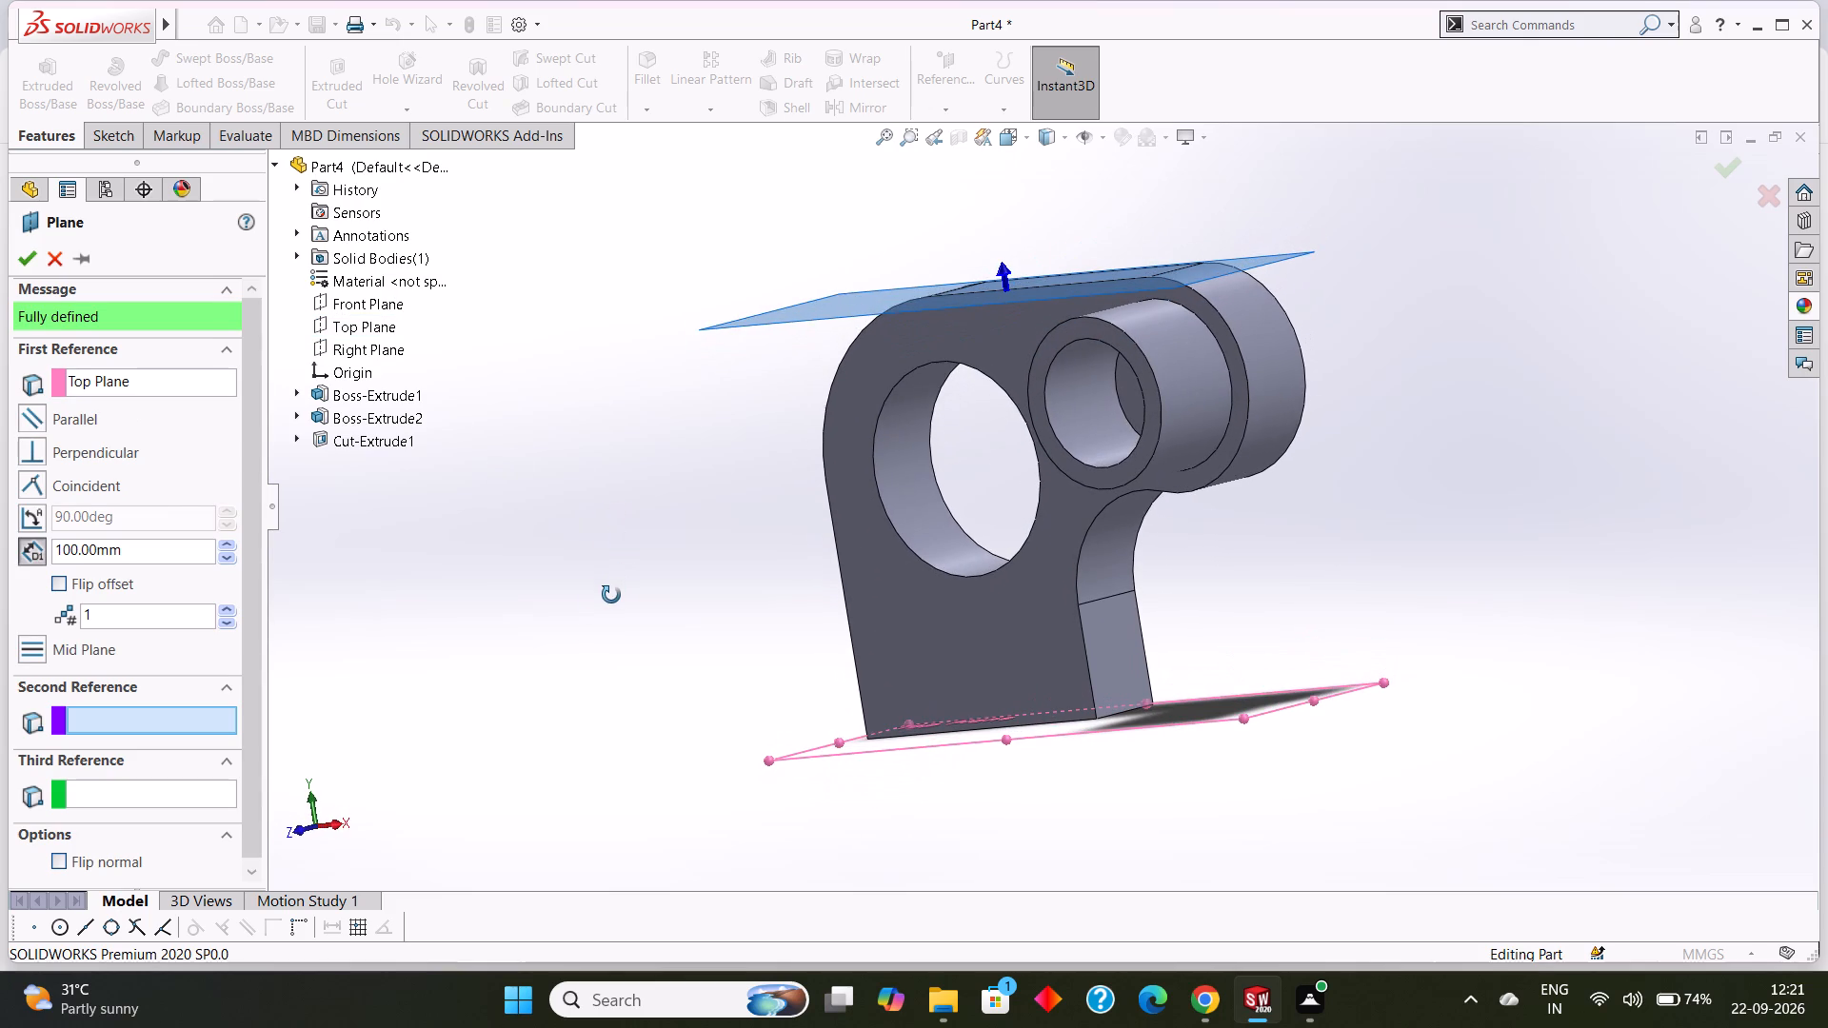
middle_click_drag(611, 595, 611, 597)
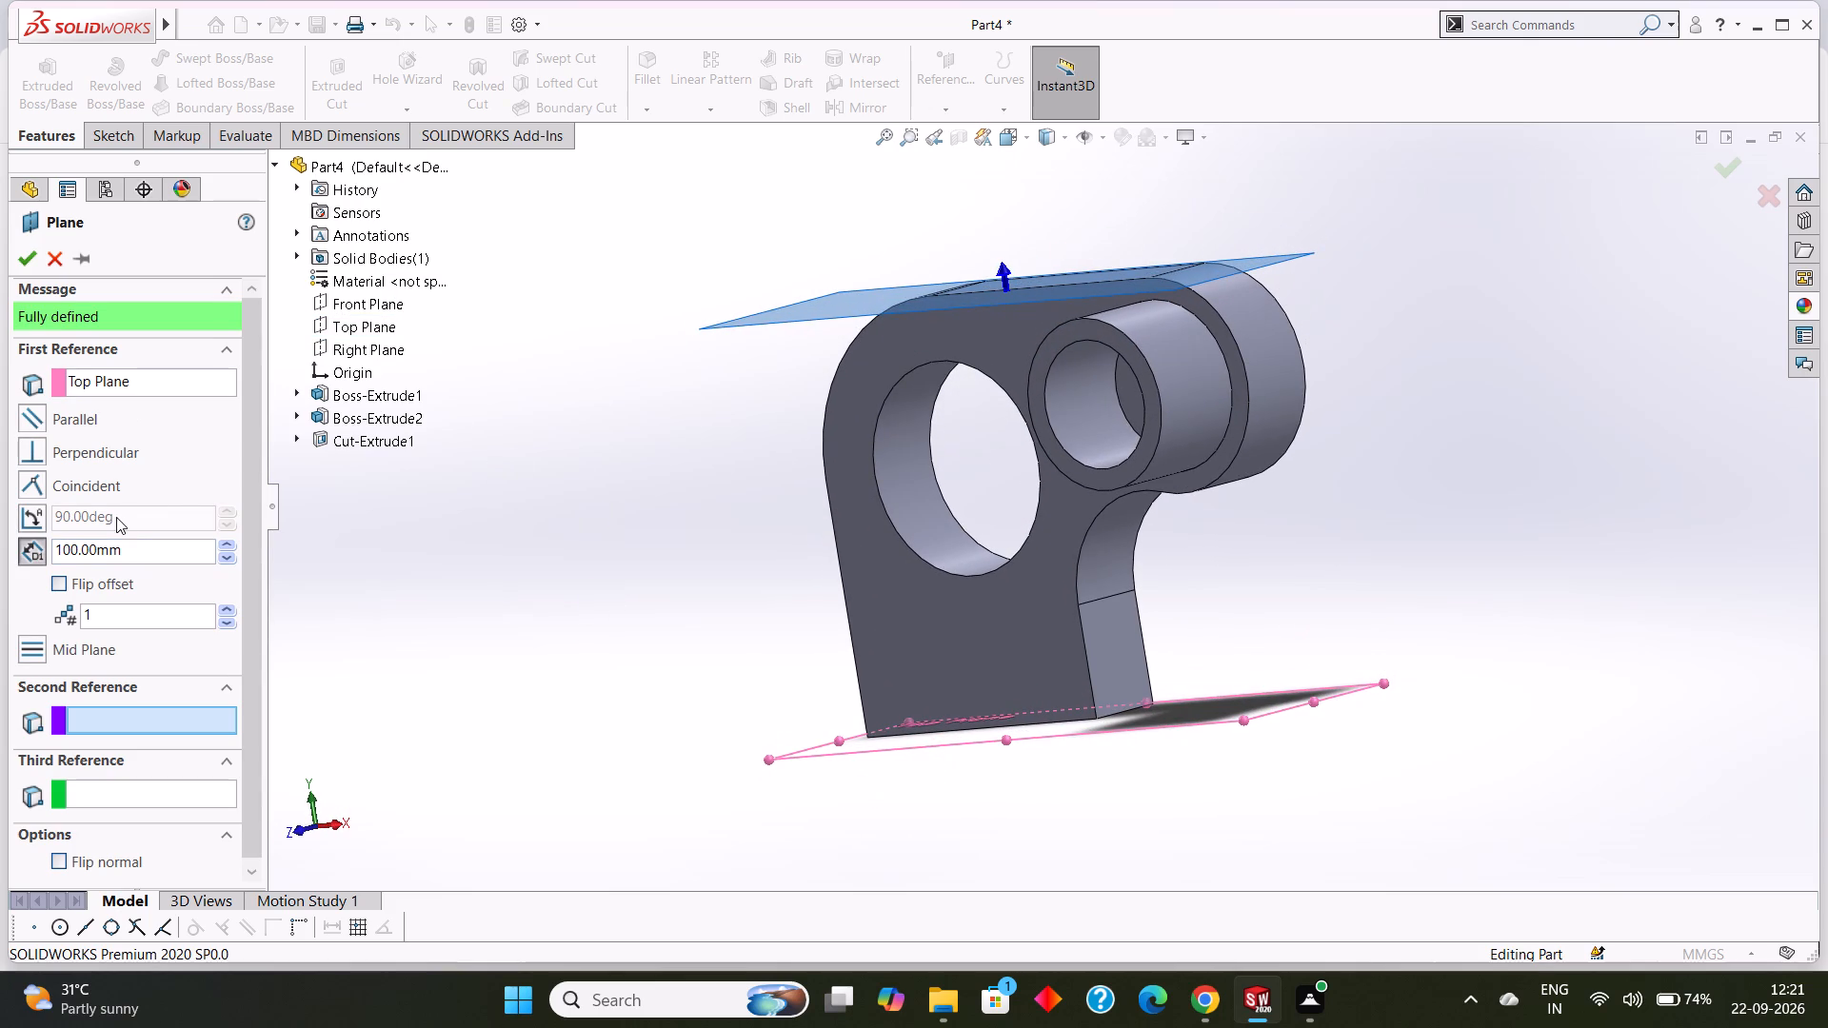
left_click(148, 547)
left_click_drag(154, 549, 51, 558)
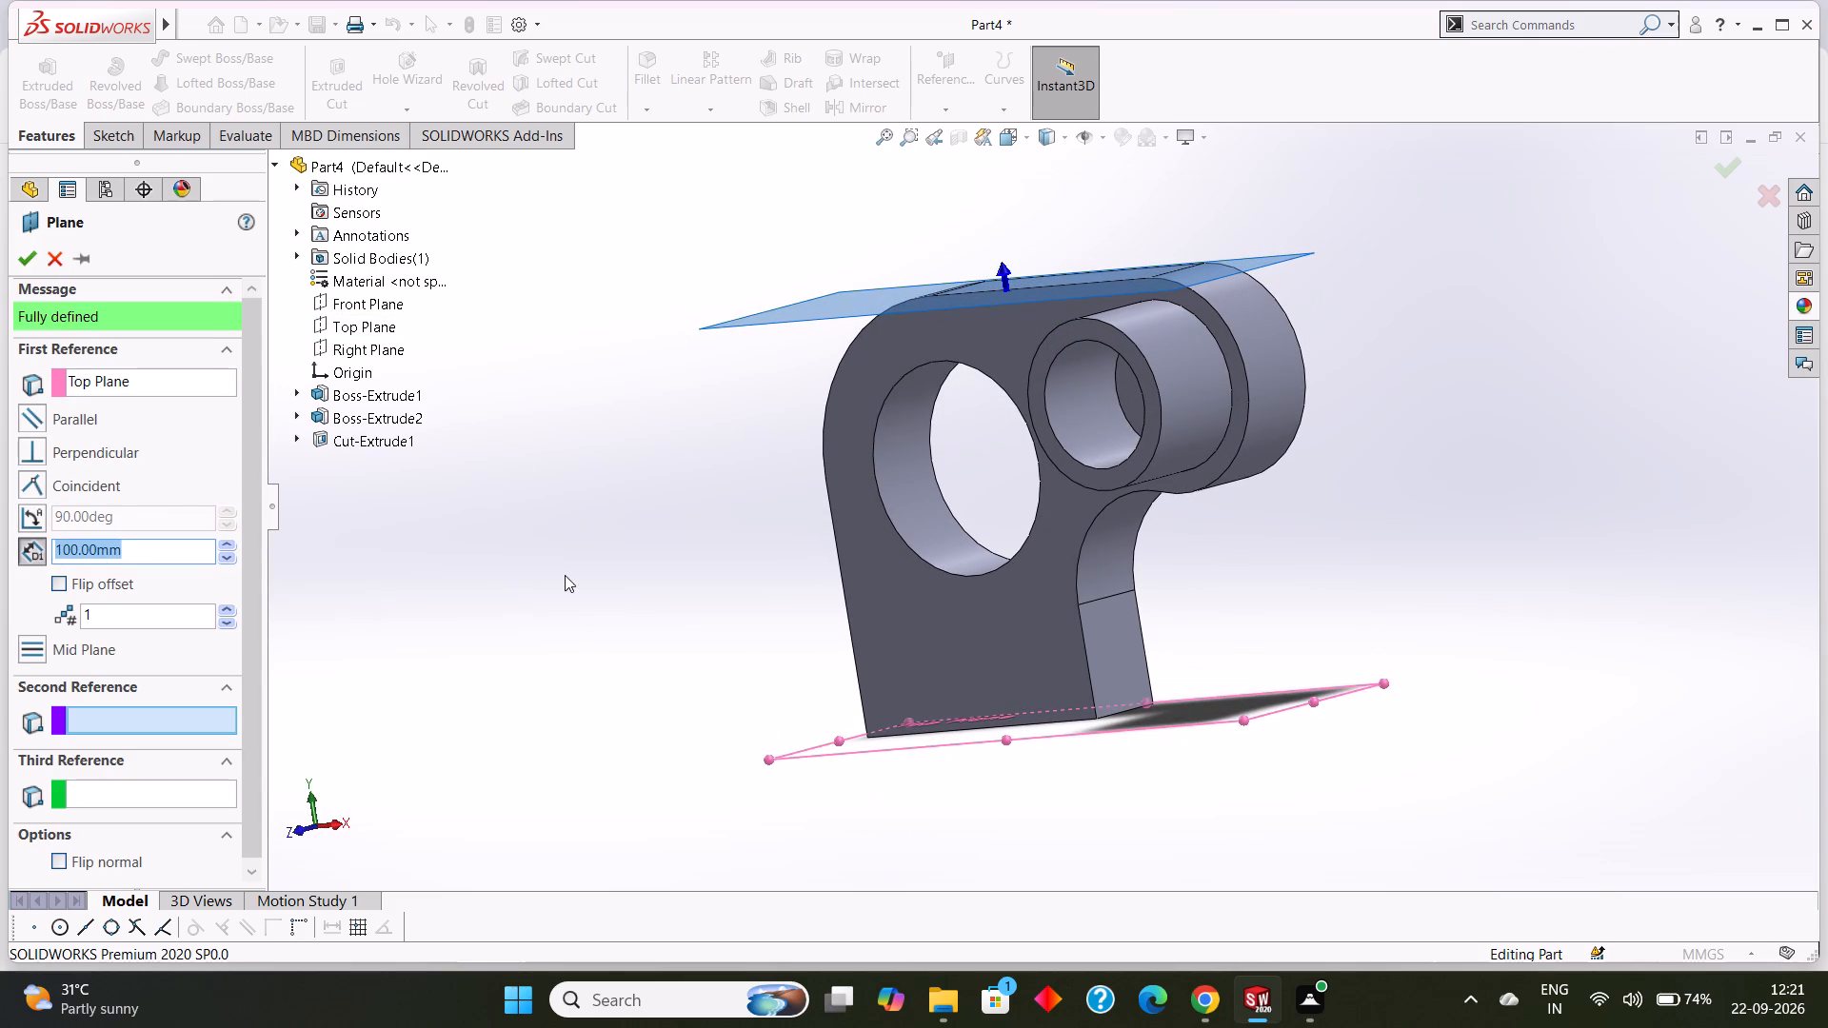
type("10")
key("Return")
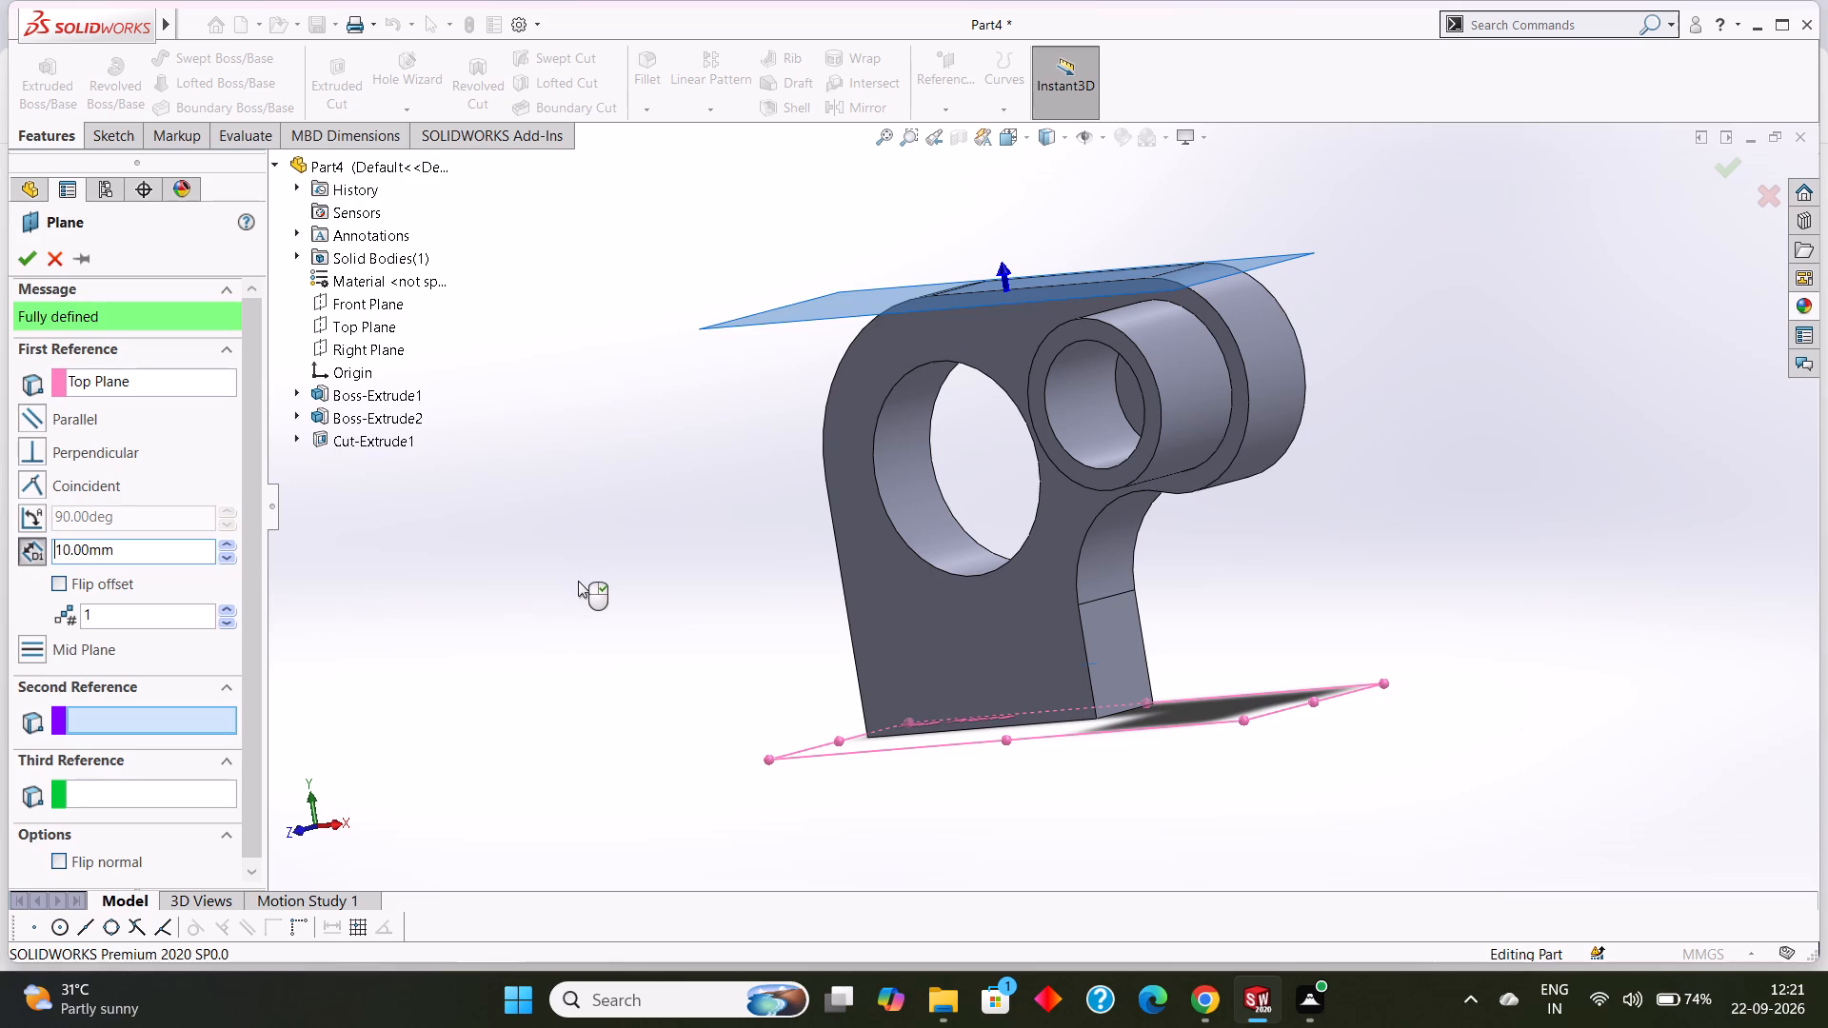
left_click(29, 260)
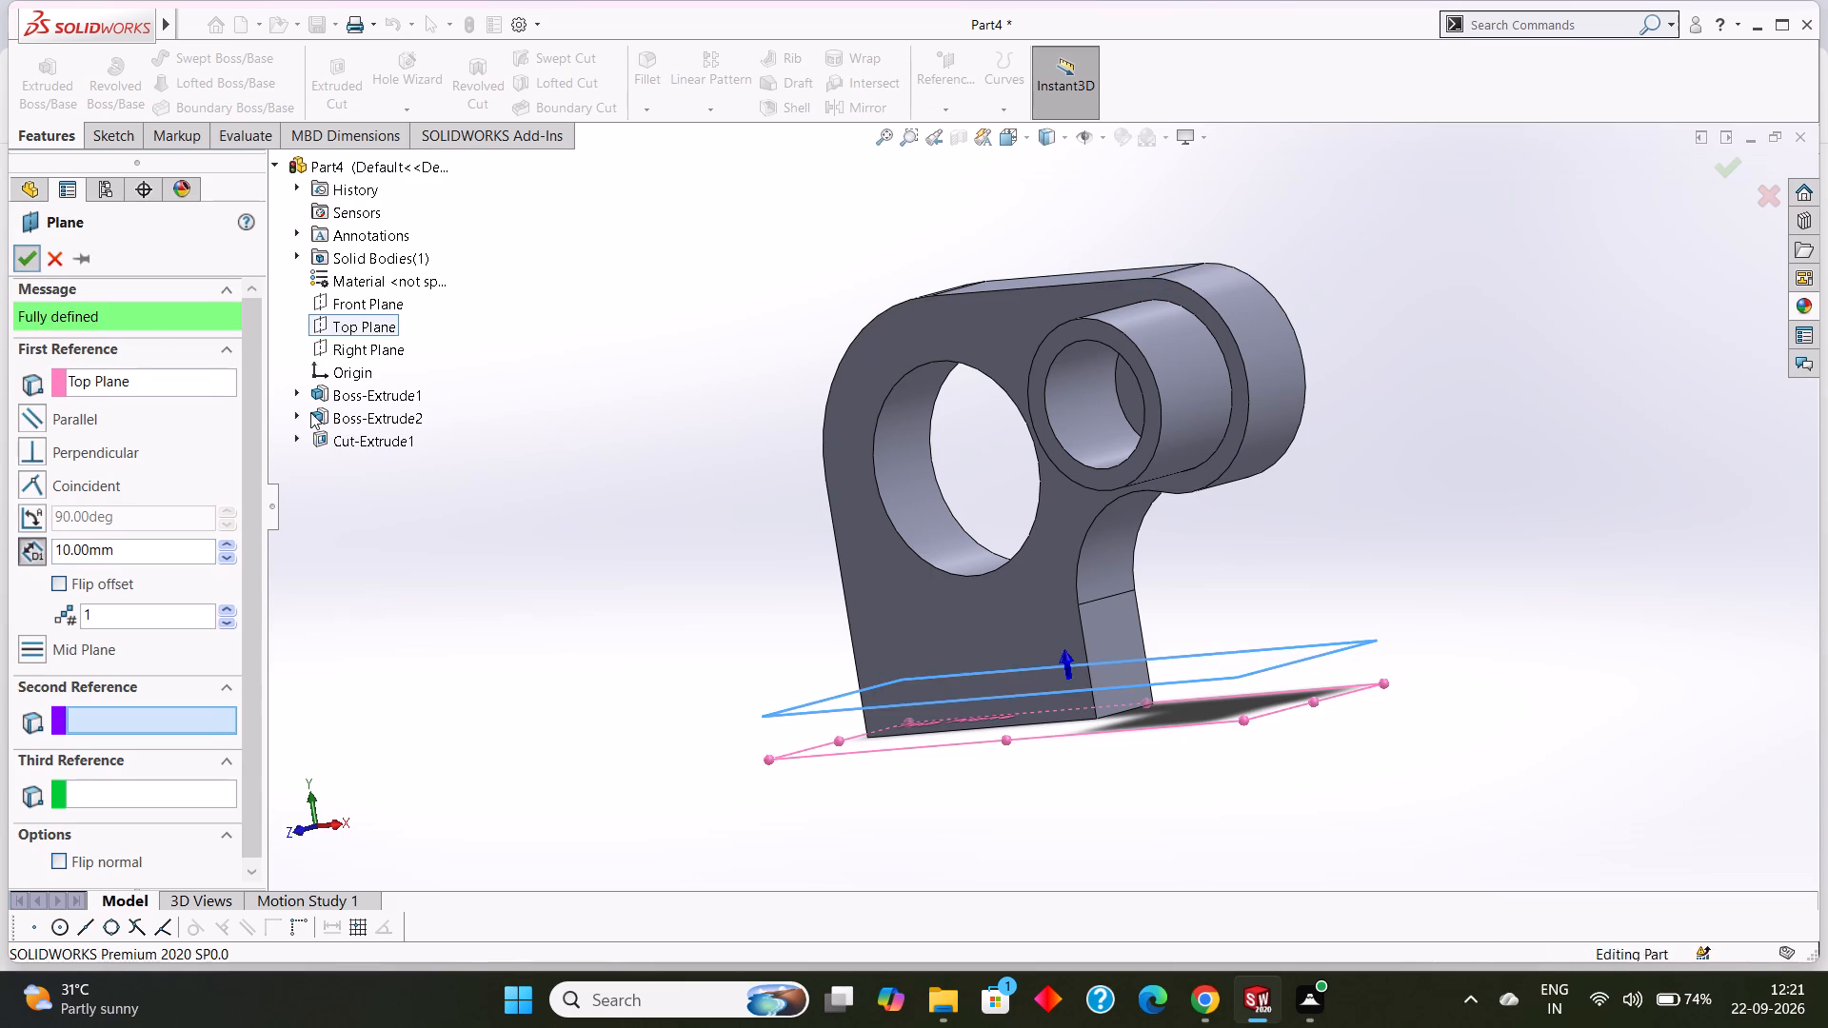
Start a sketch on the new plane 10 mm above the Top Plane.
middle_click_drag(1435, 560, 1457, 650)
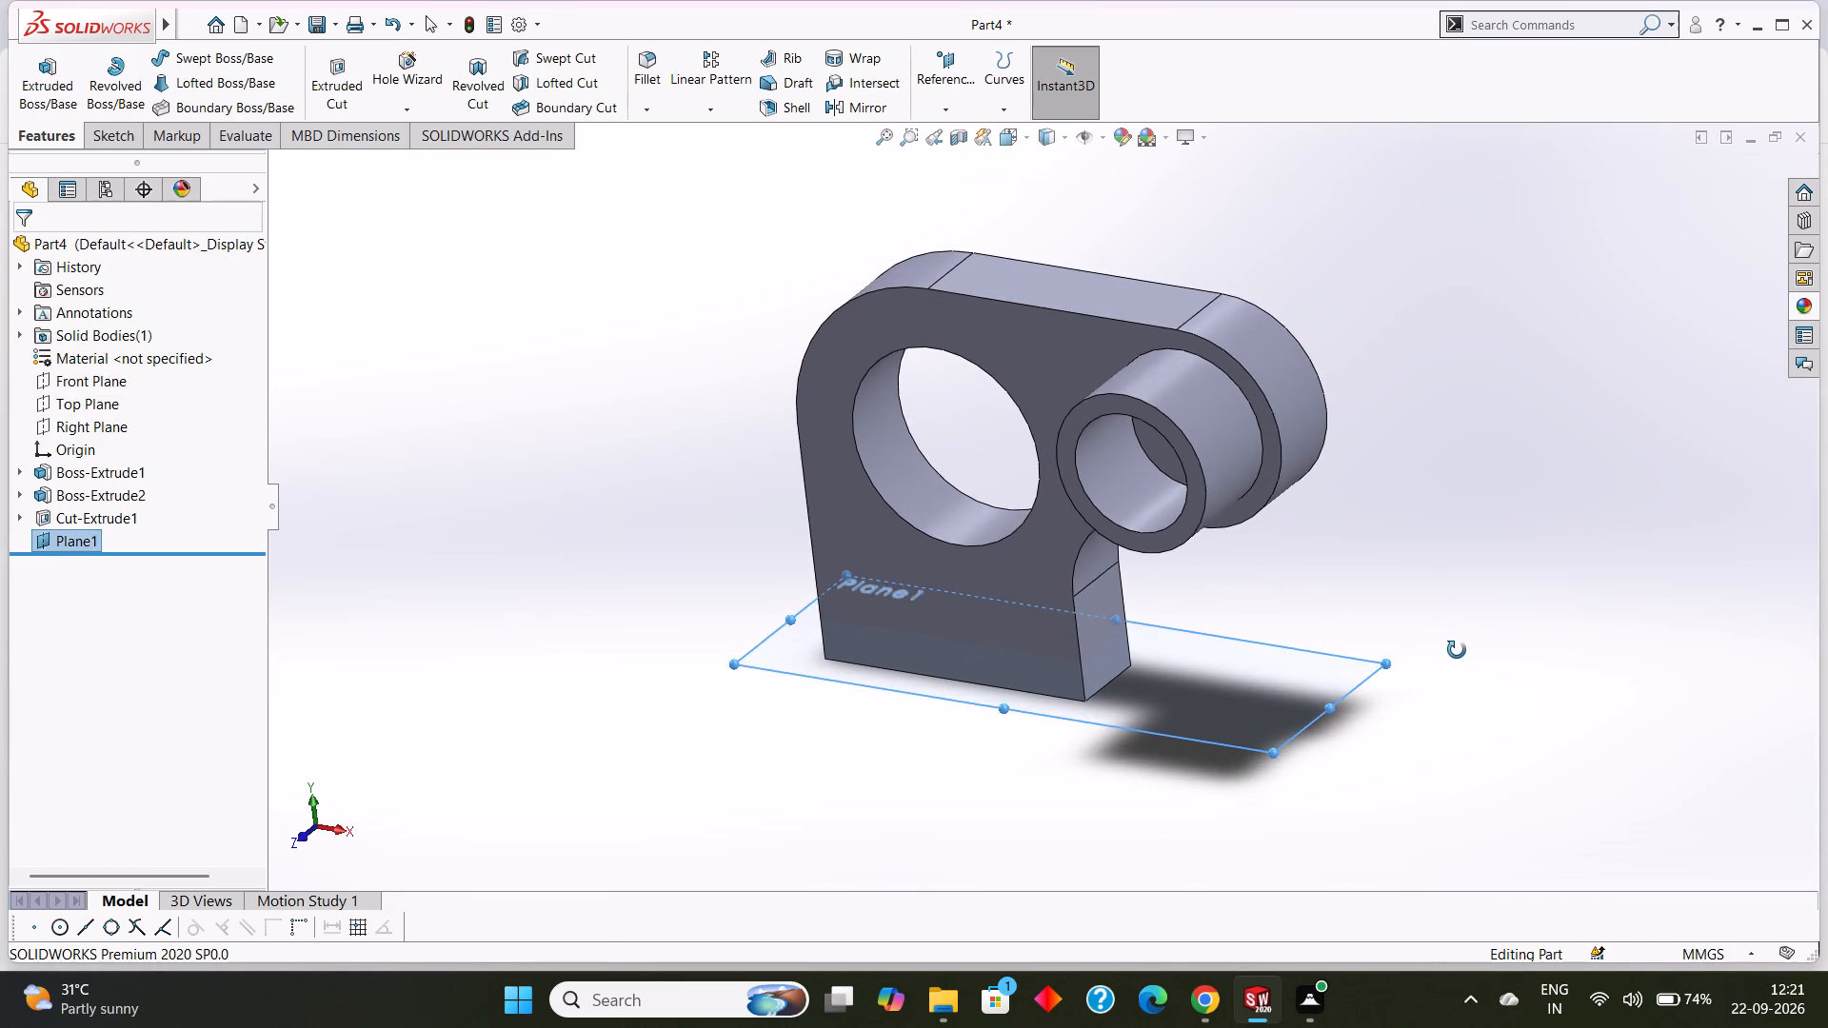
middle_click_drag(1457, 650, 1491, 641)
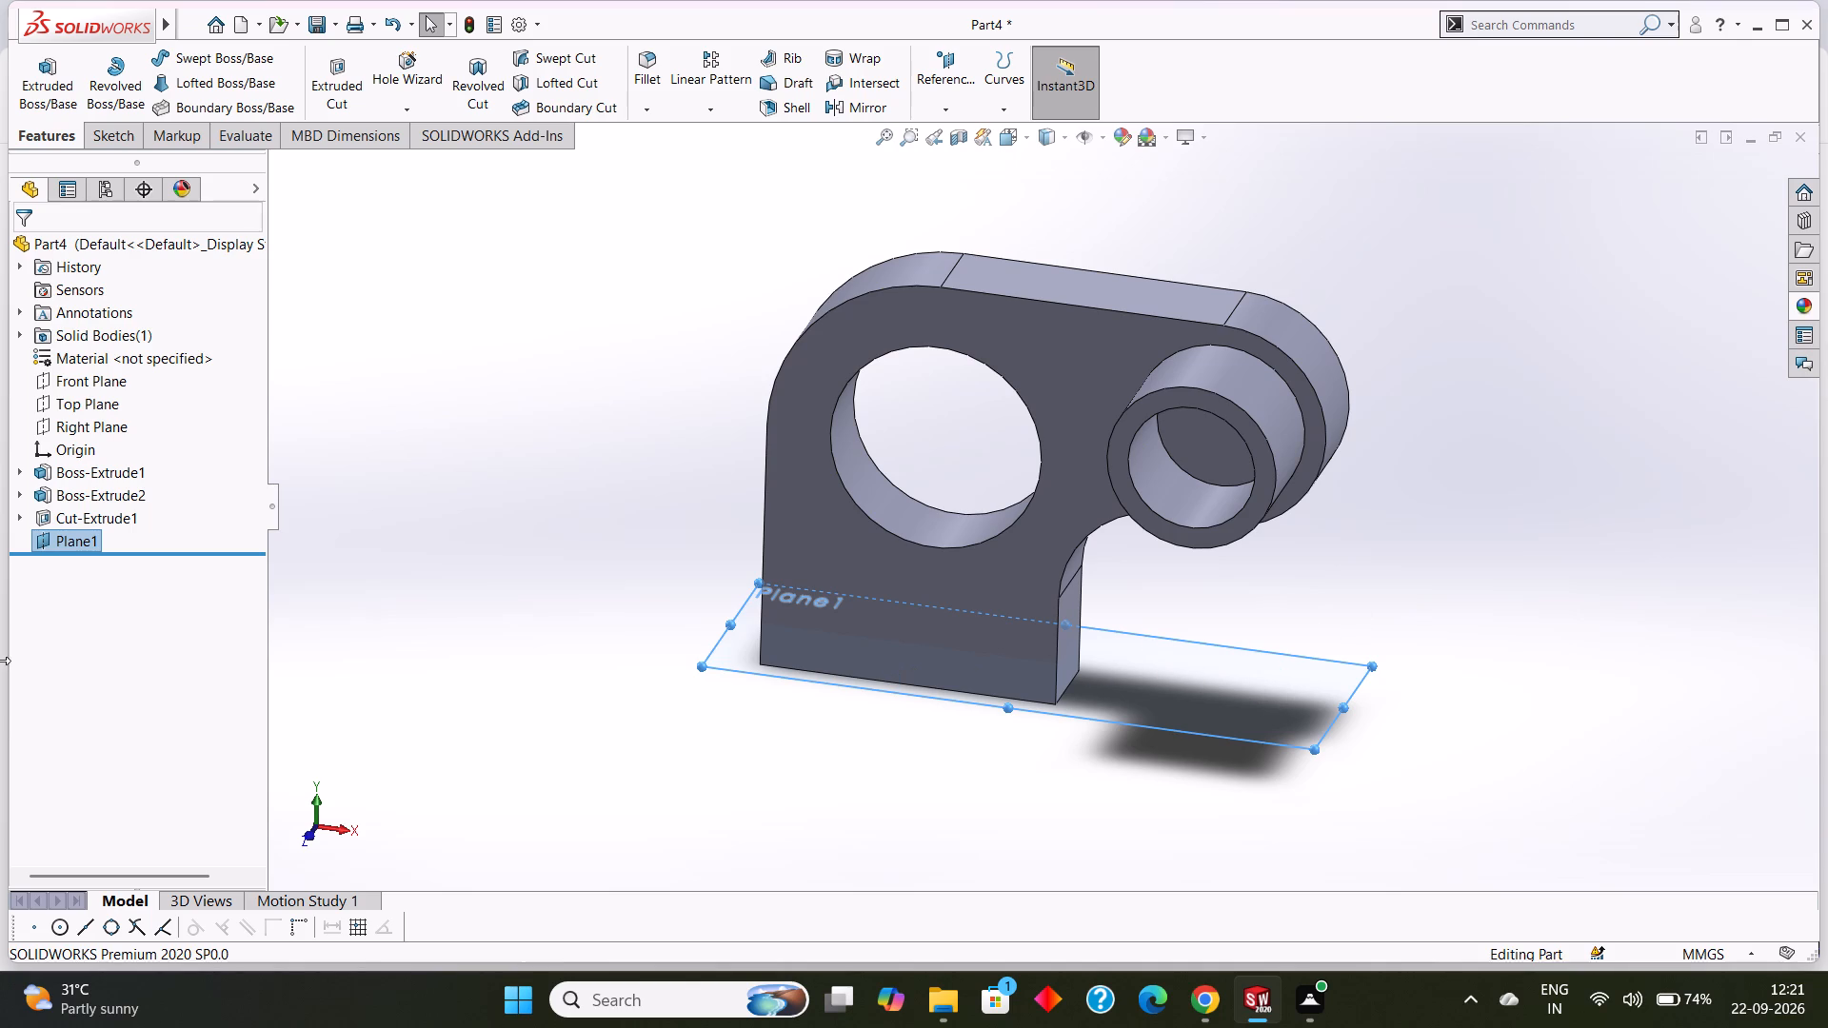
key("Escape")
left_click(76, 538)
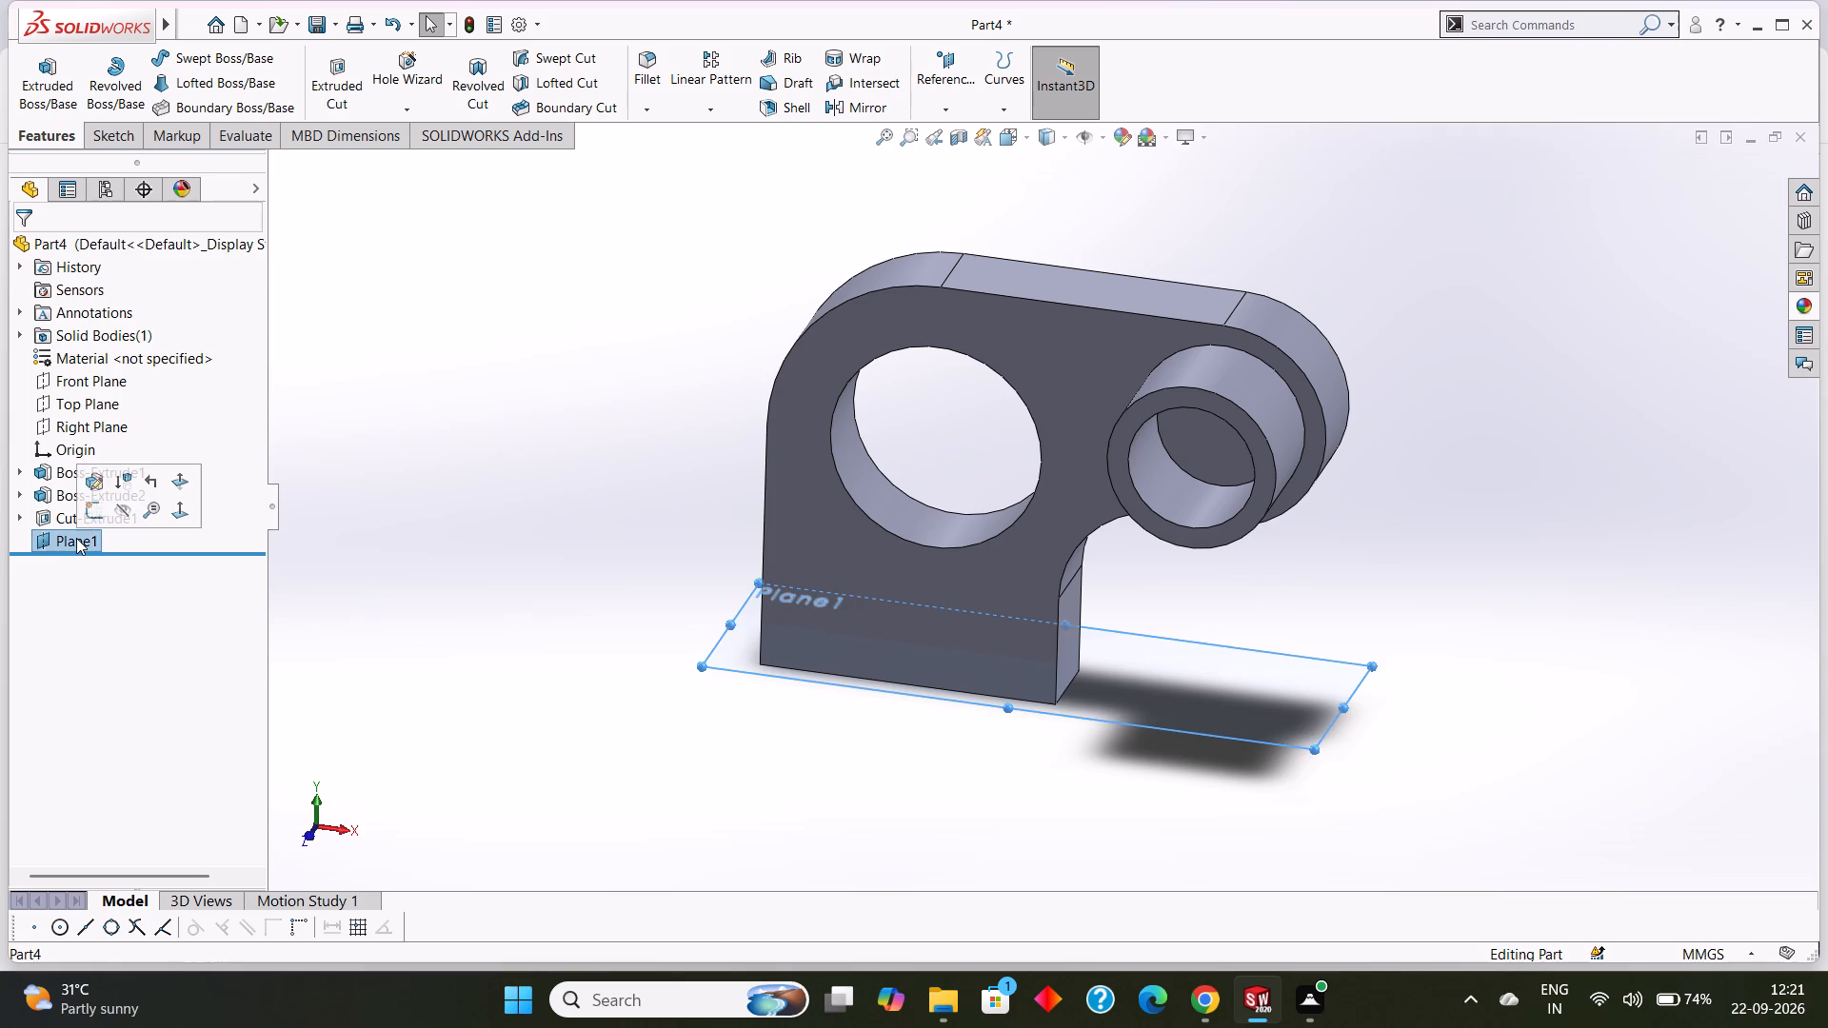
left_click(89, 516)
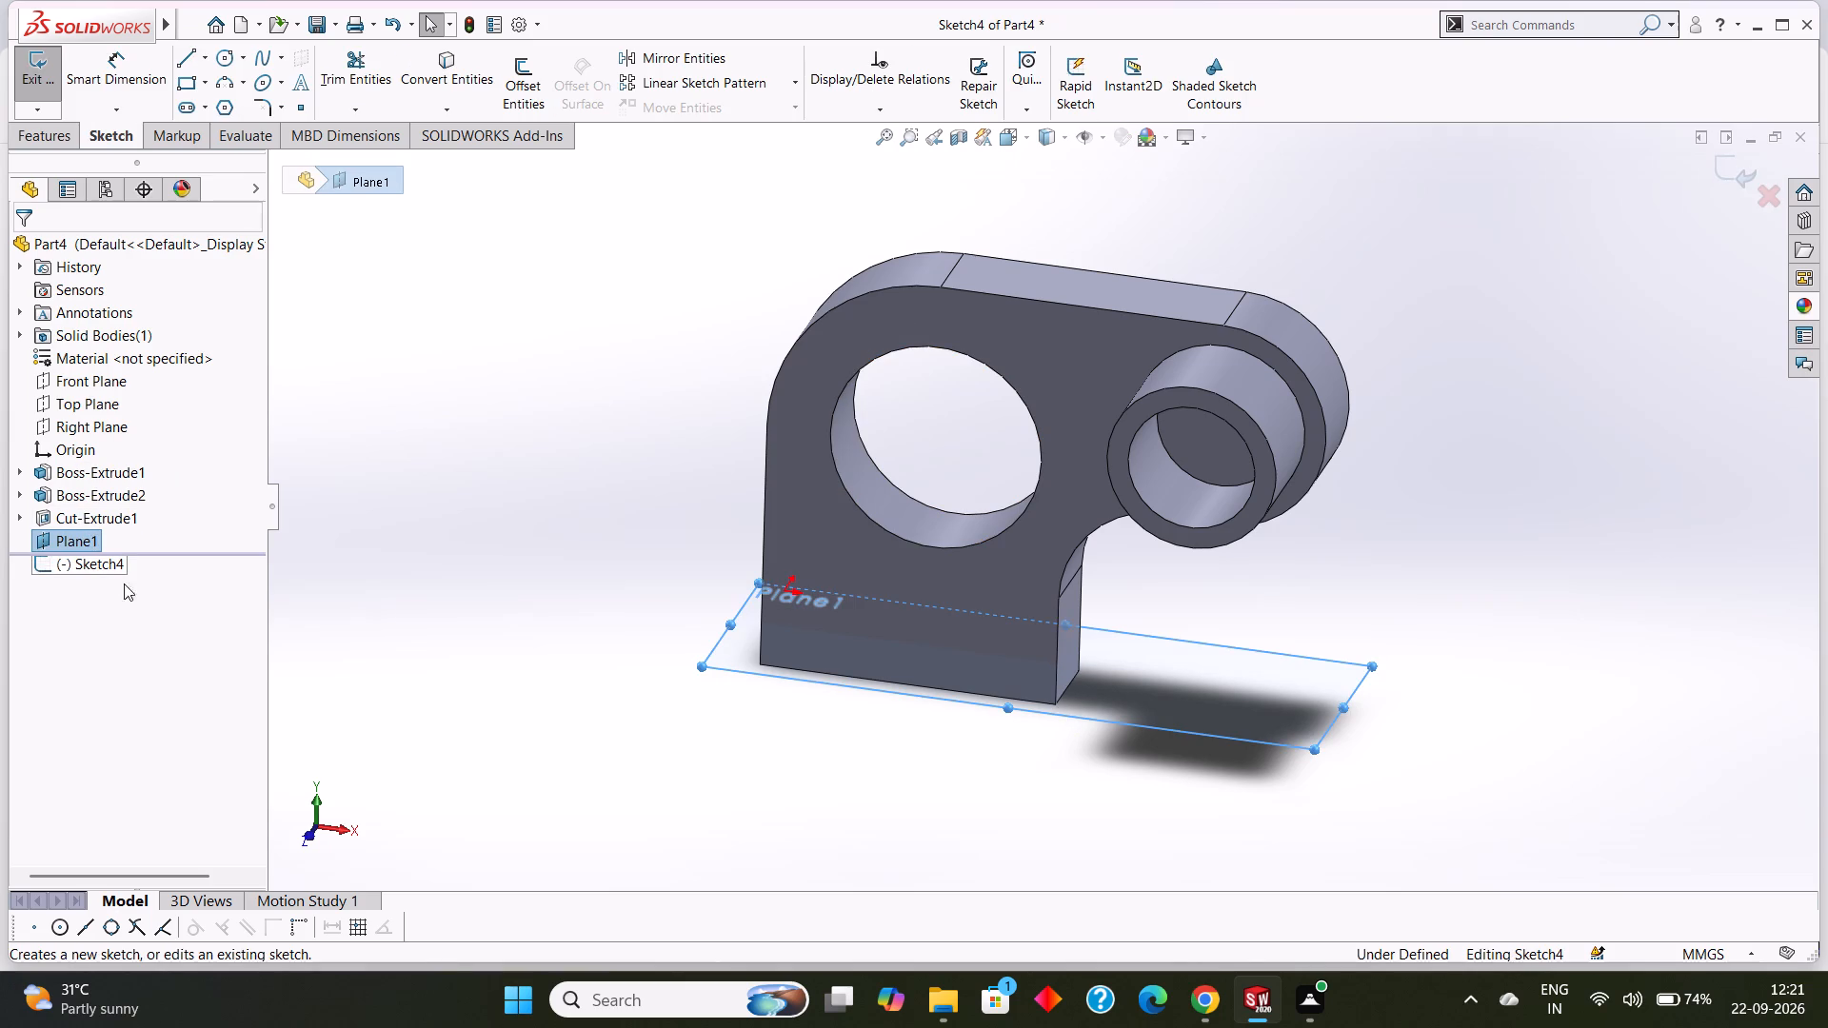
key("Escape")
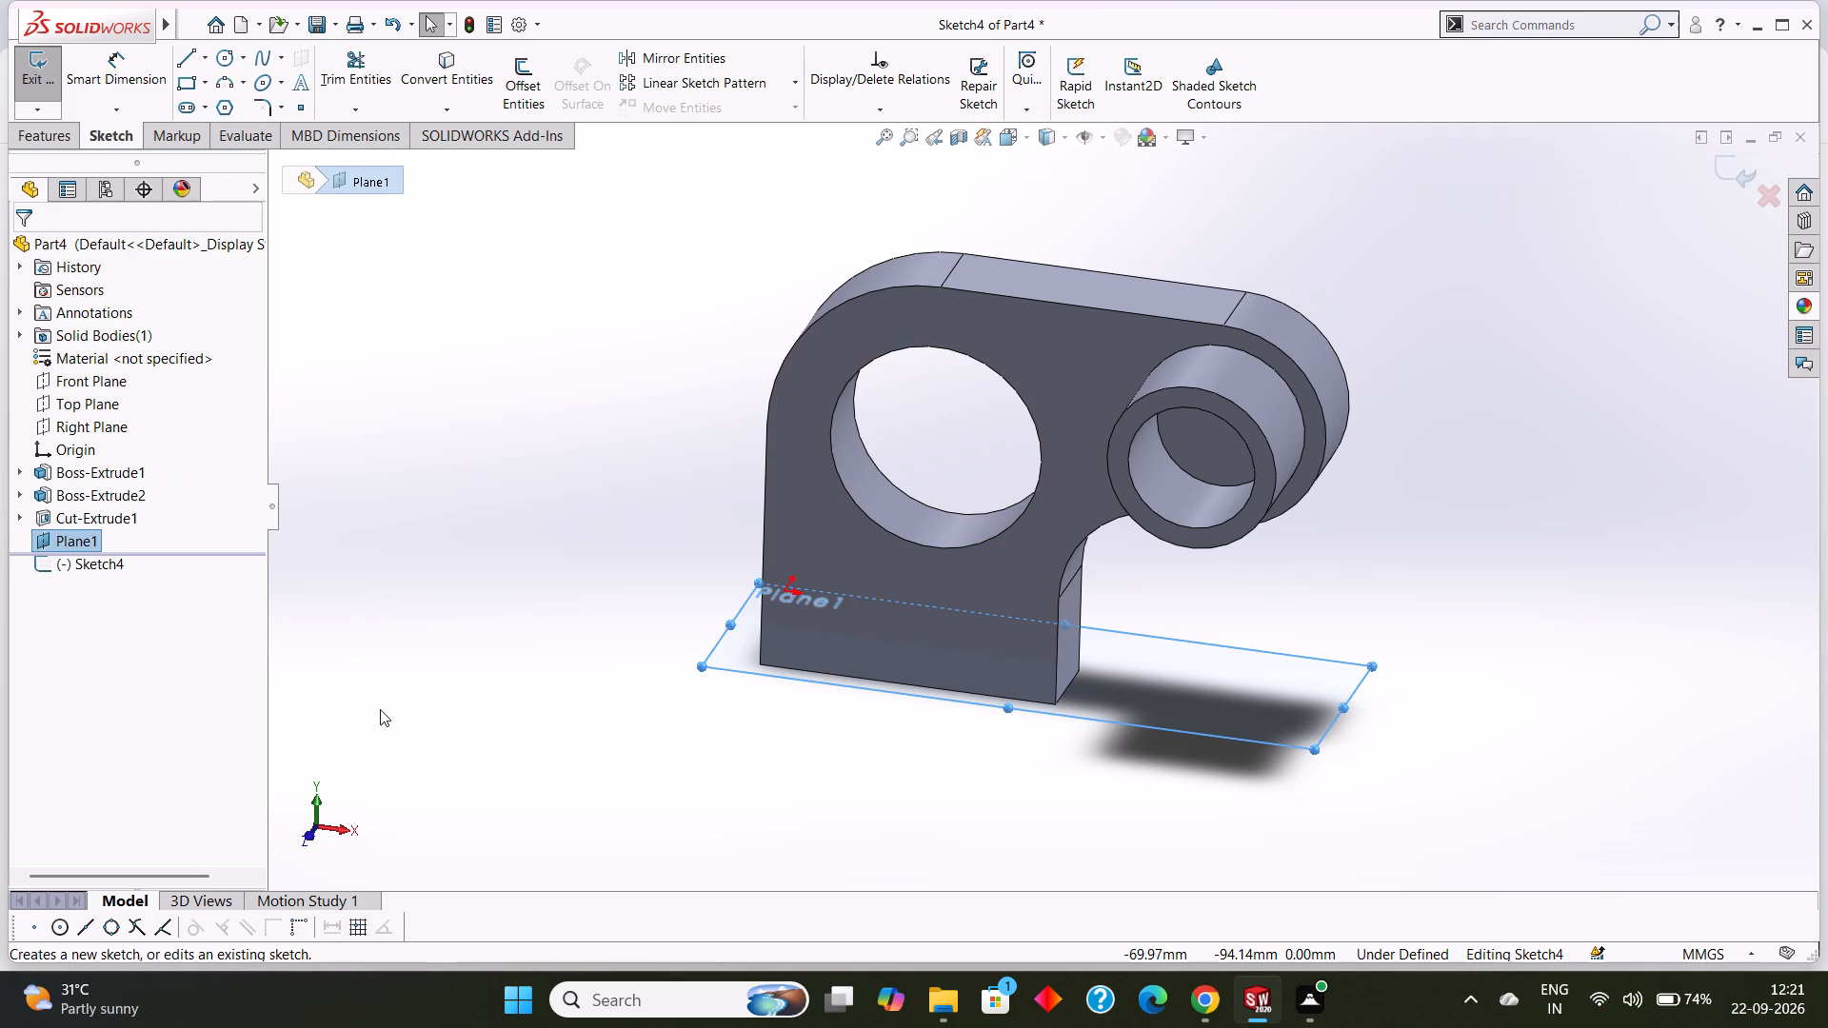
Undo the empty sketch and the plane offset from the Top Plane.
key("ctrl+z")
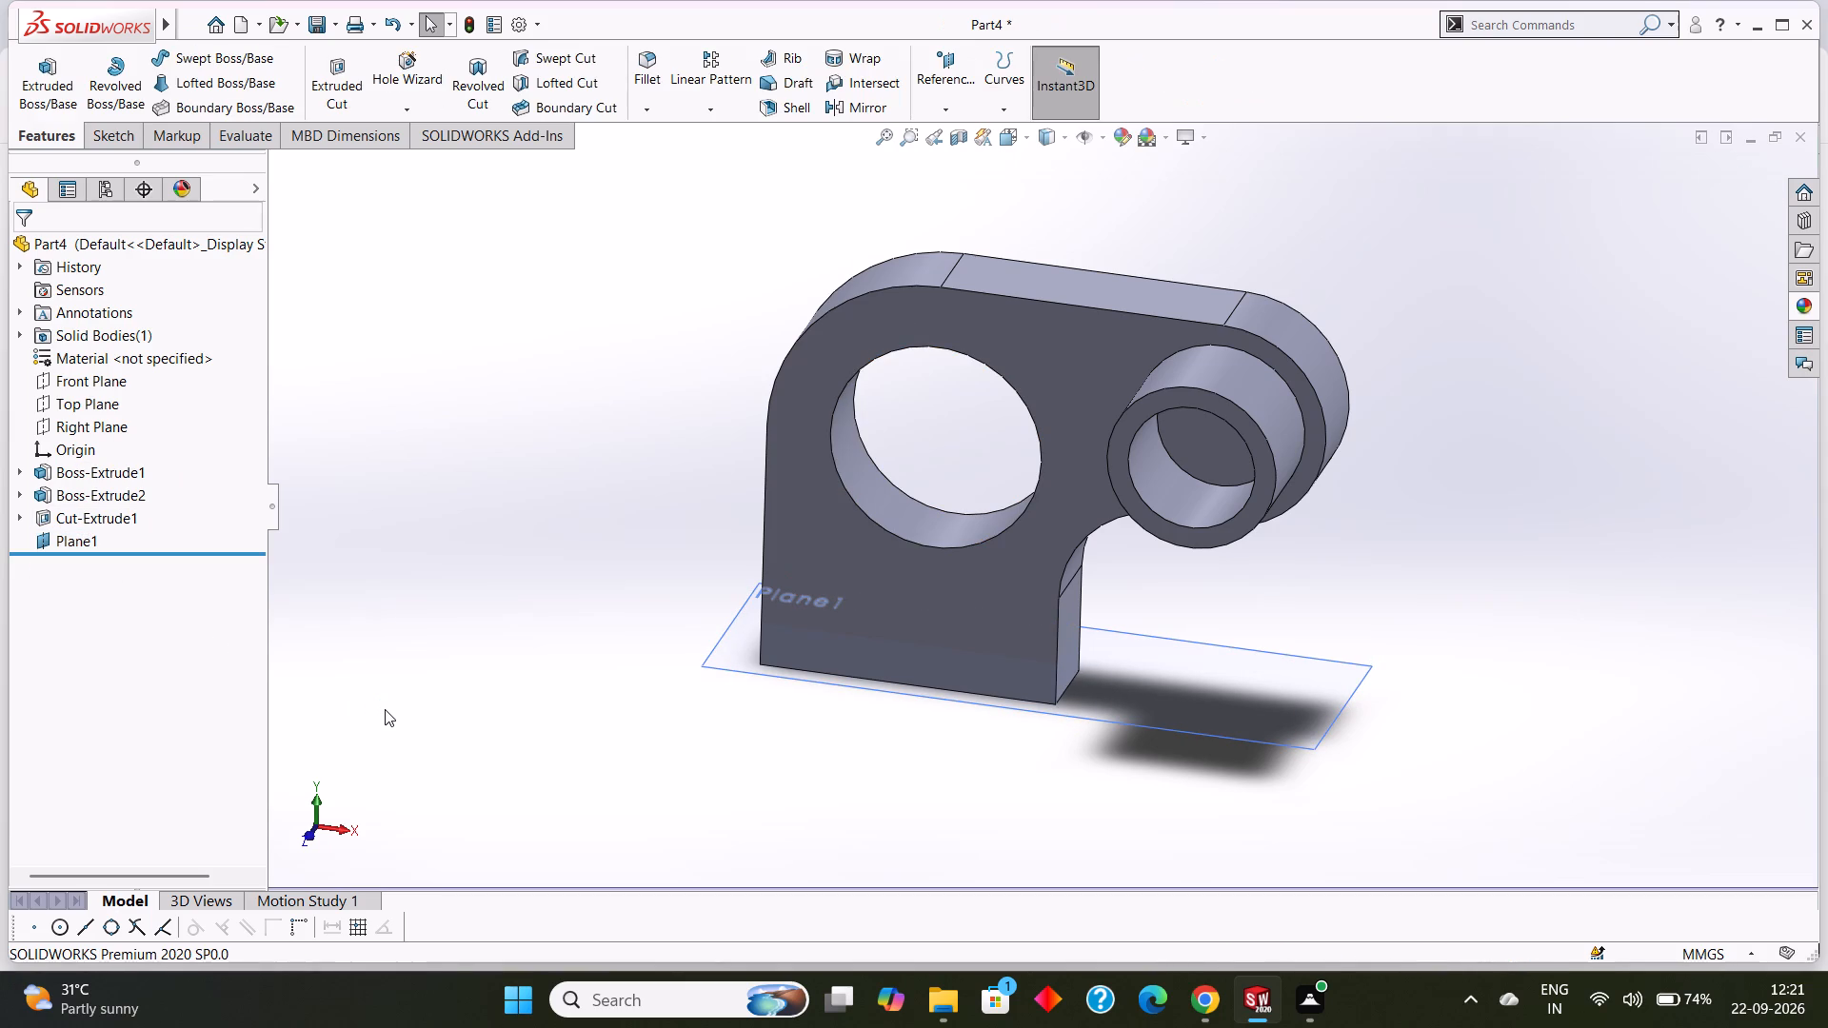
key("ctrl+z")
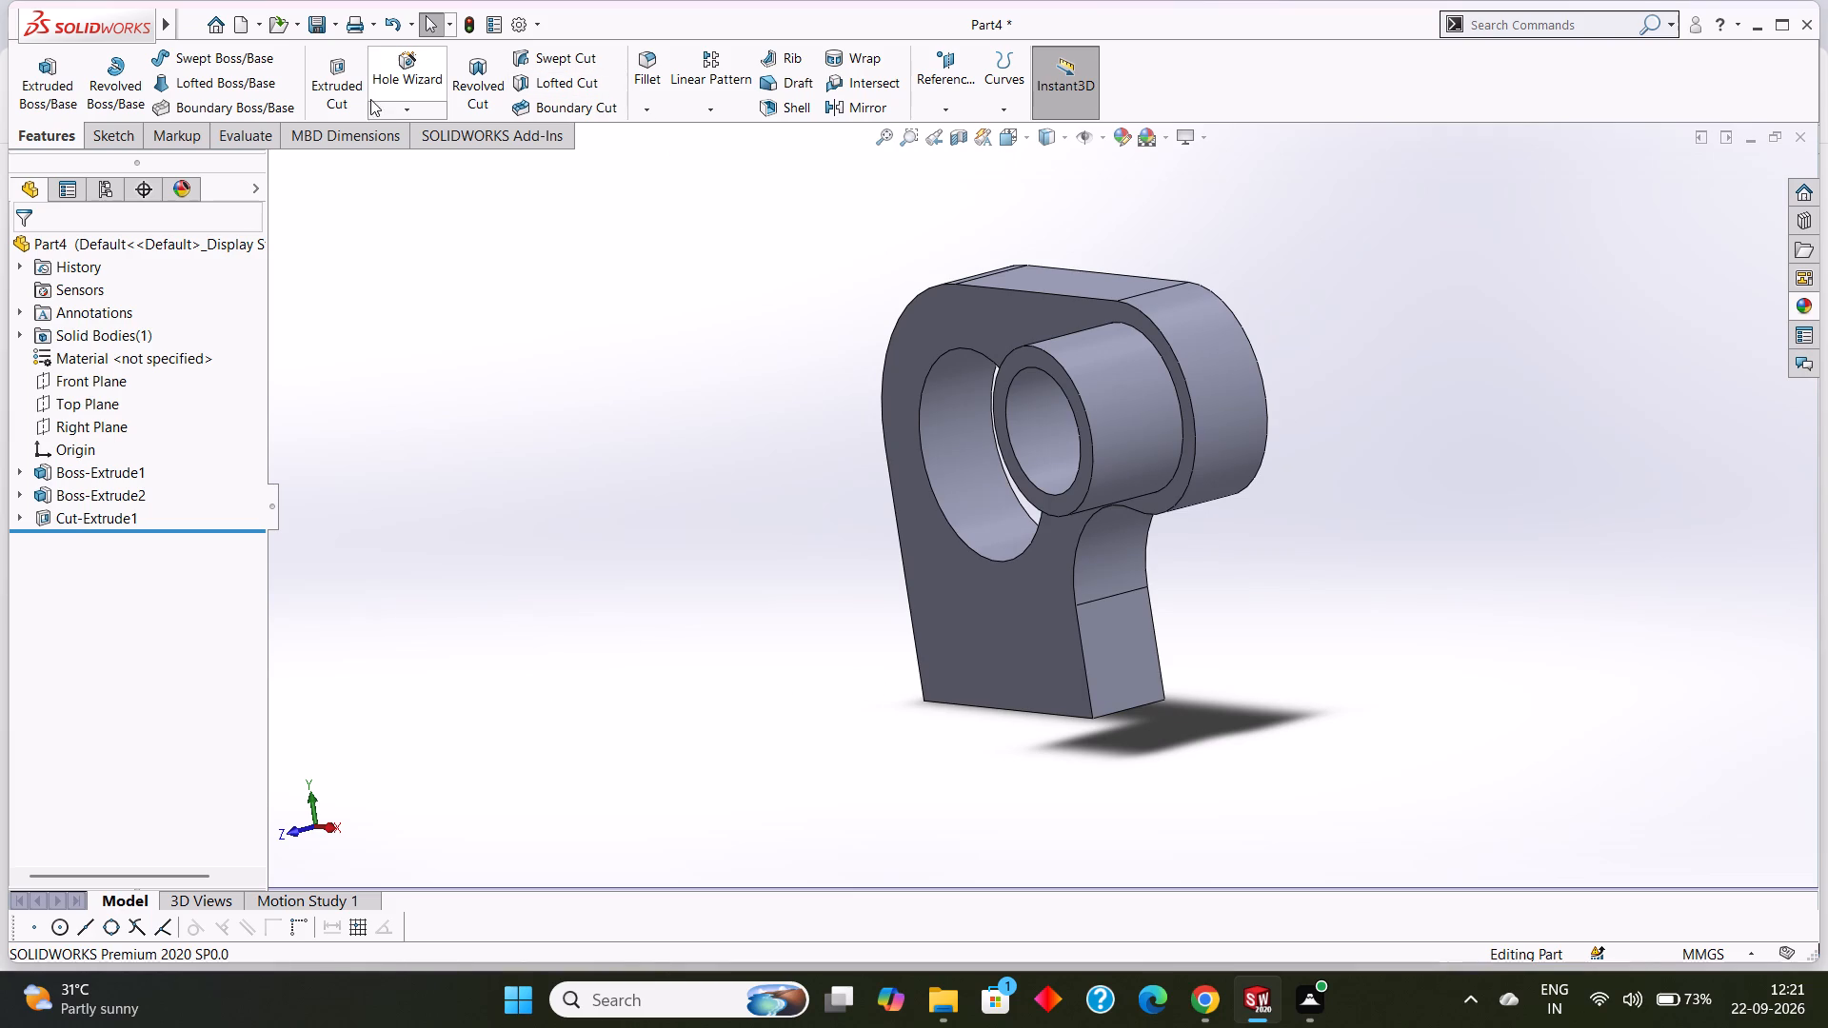
Create a reference plane offset 20 mm from the Front Plane, on the ring boss side of the plate.
left_click(946, 108)
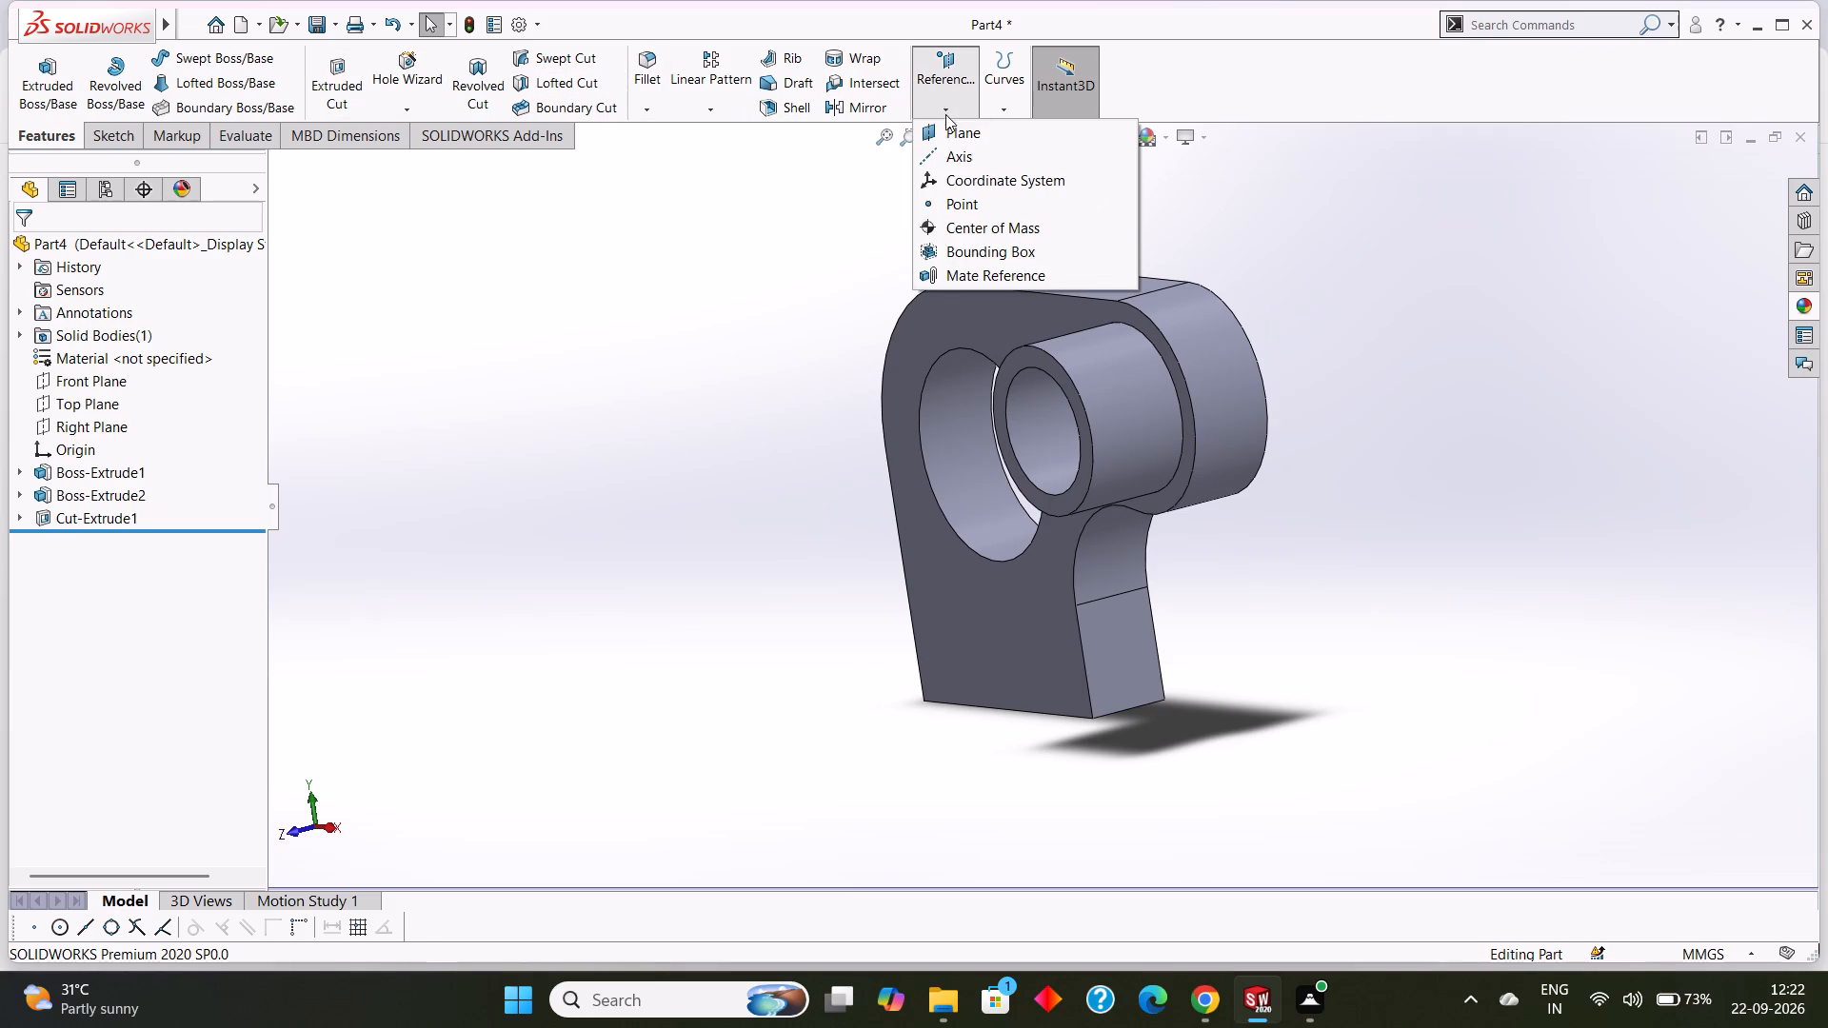
left_click(958, 128)
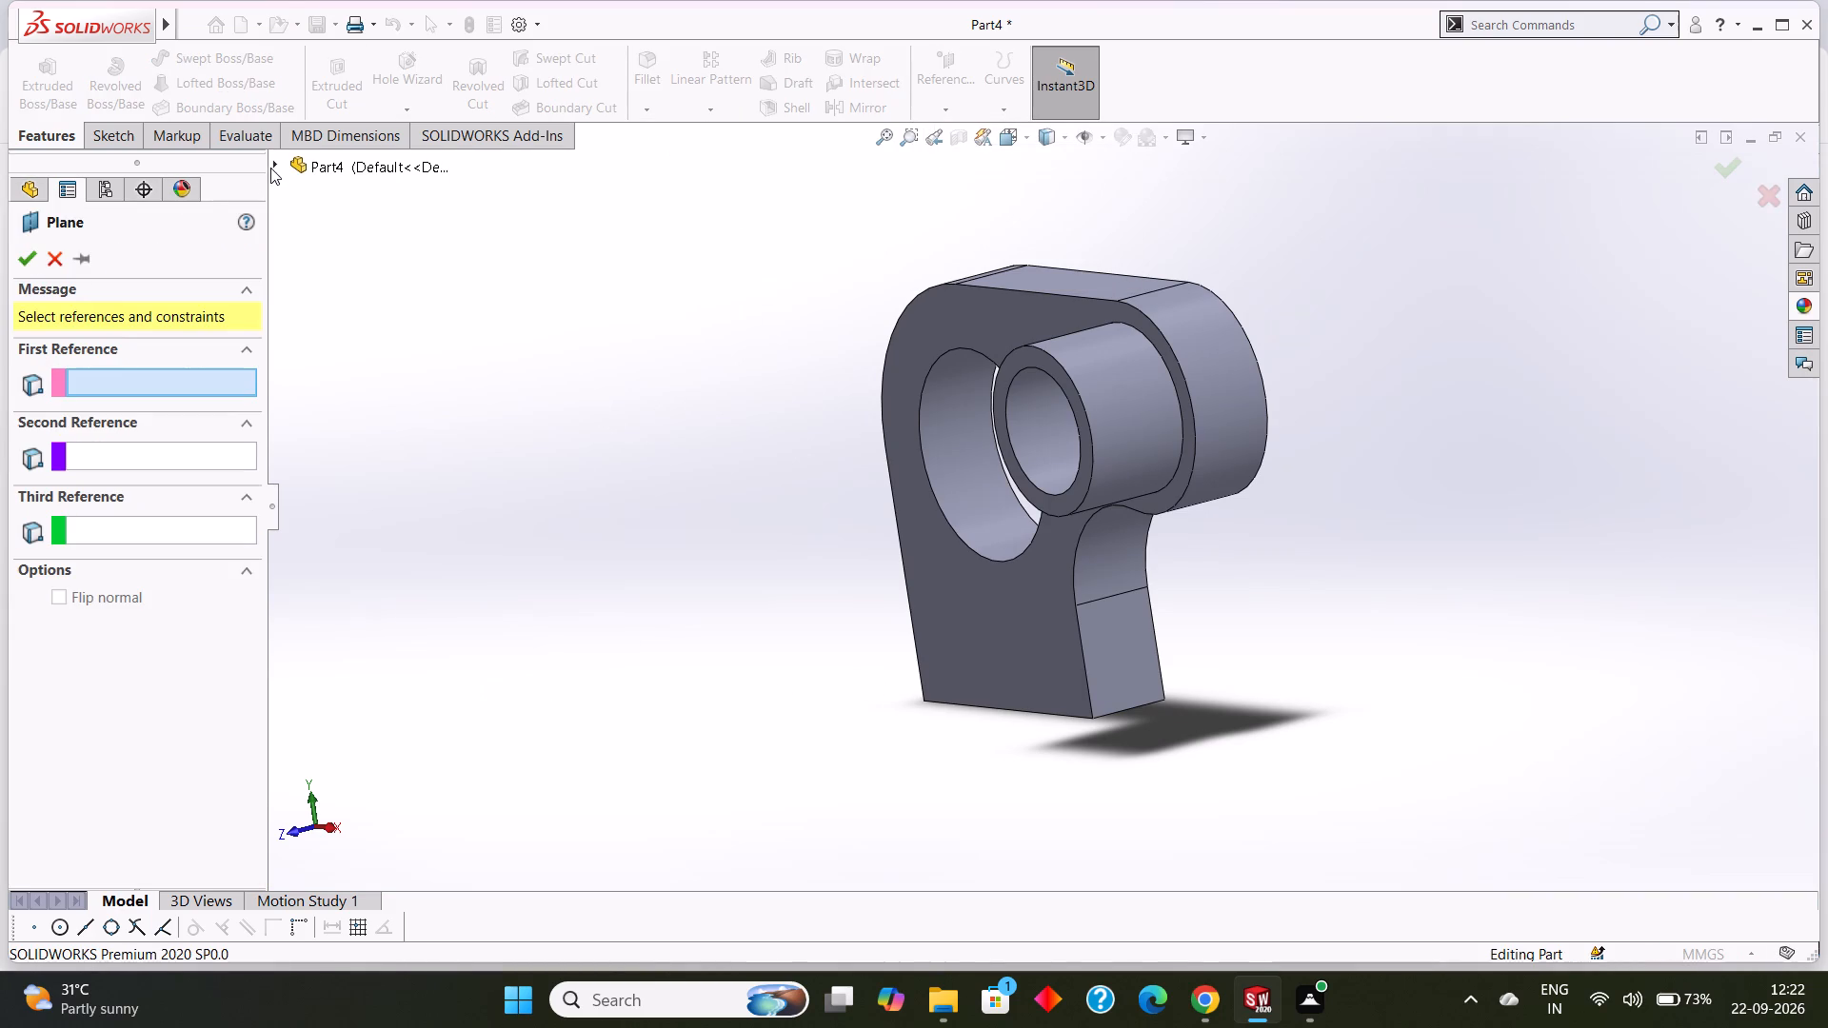
left_click(276, 163)
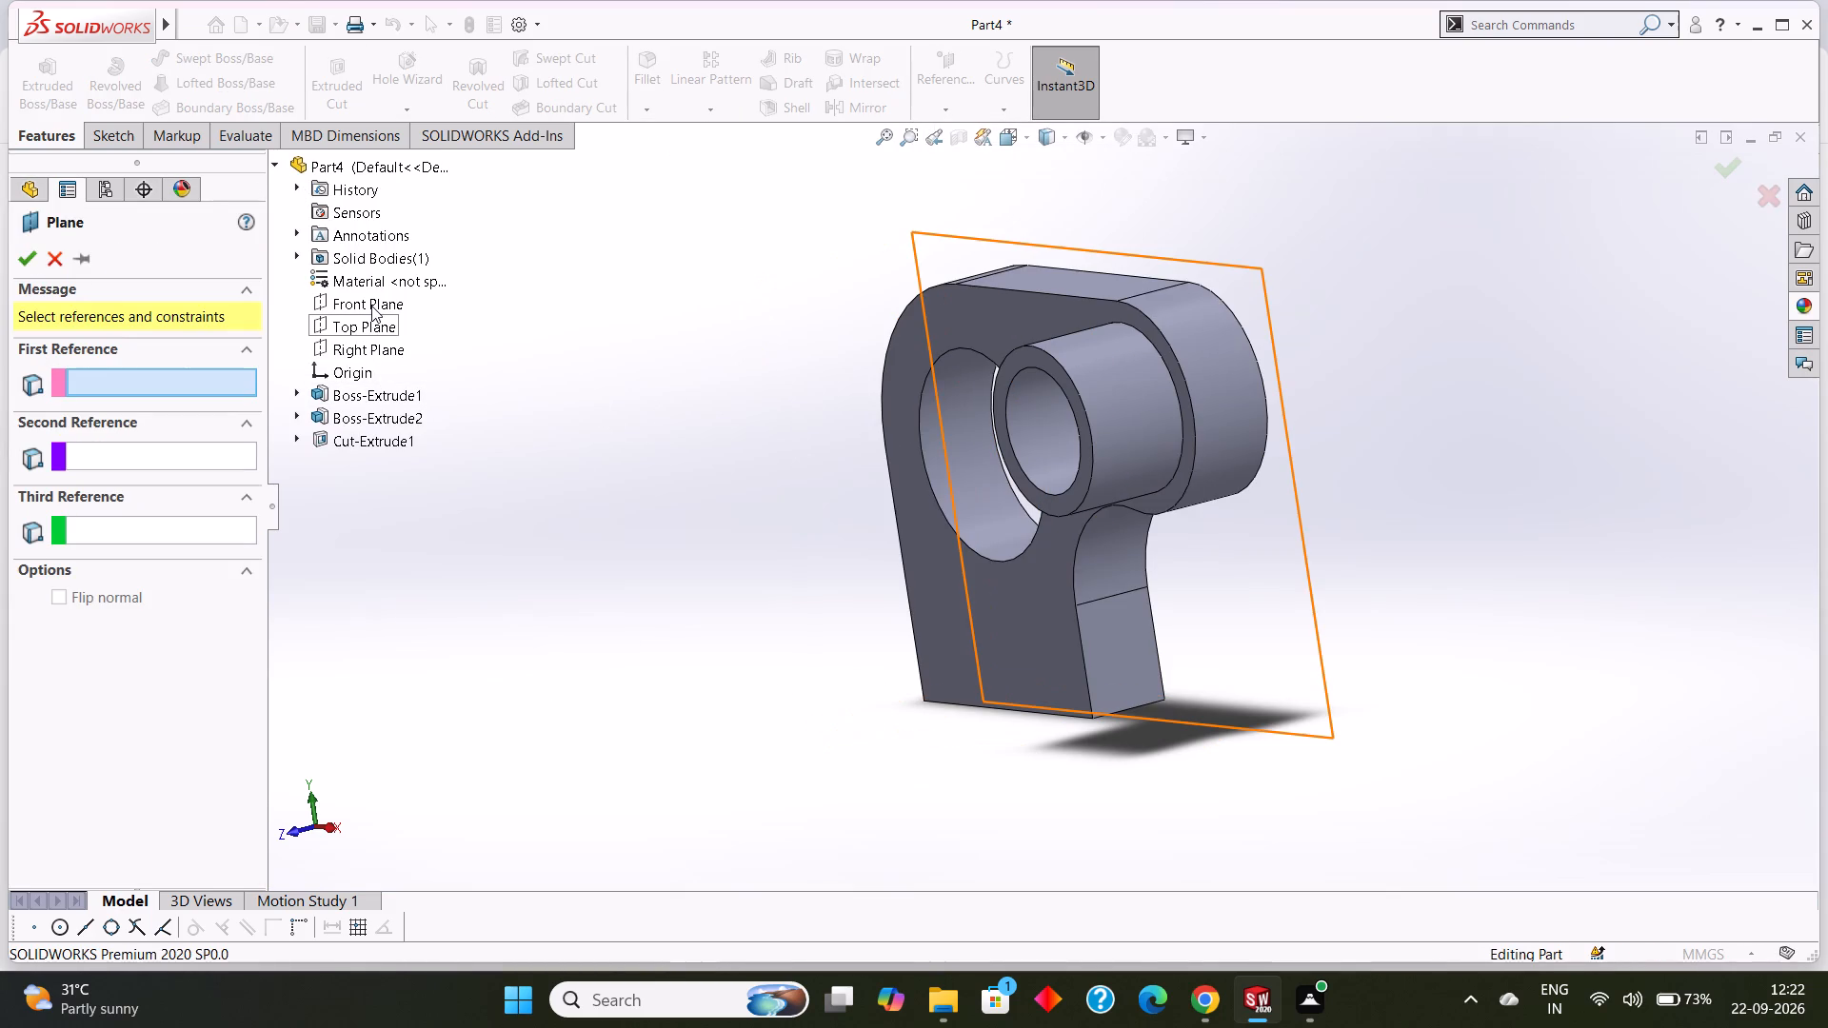
left_click(371, 302)
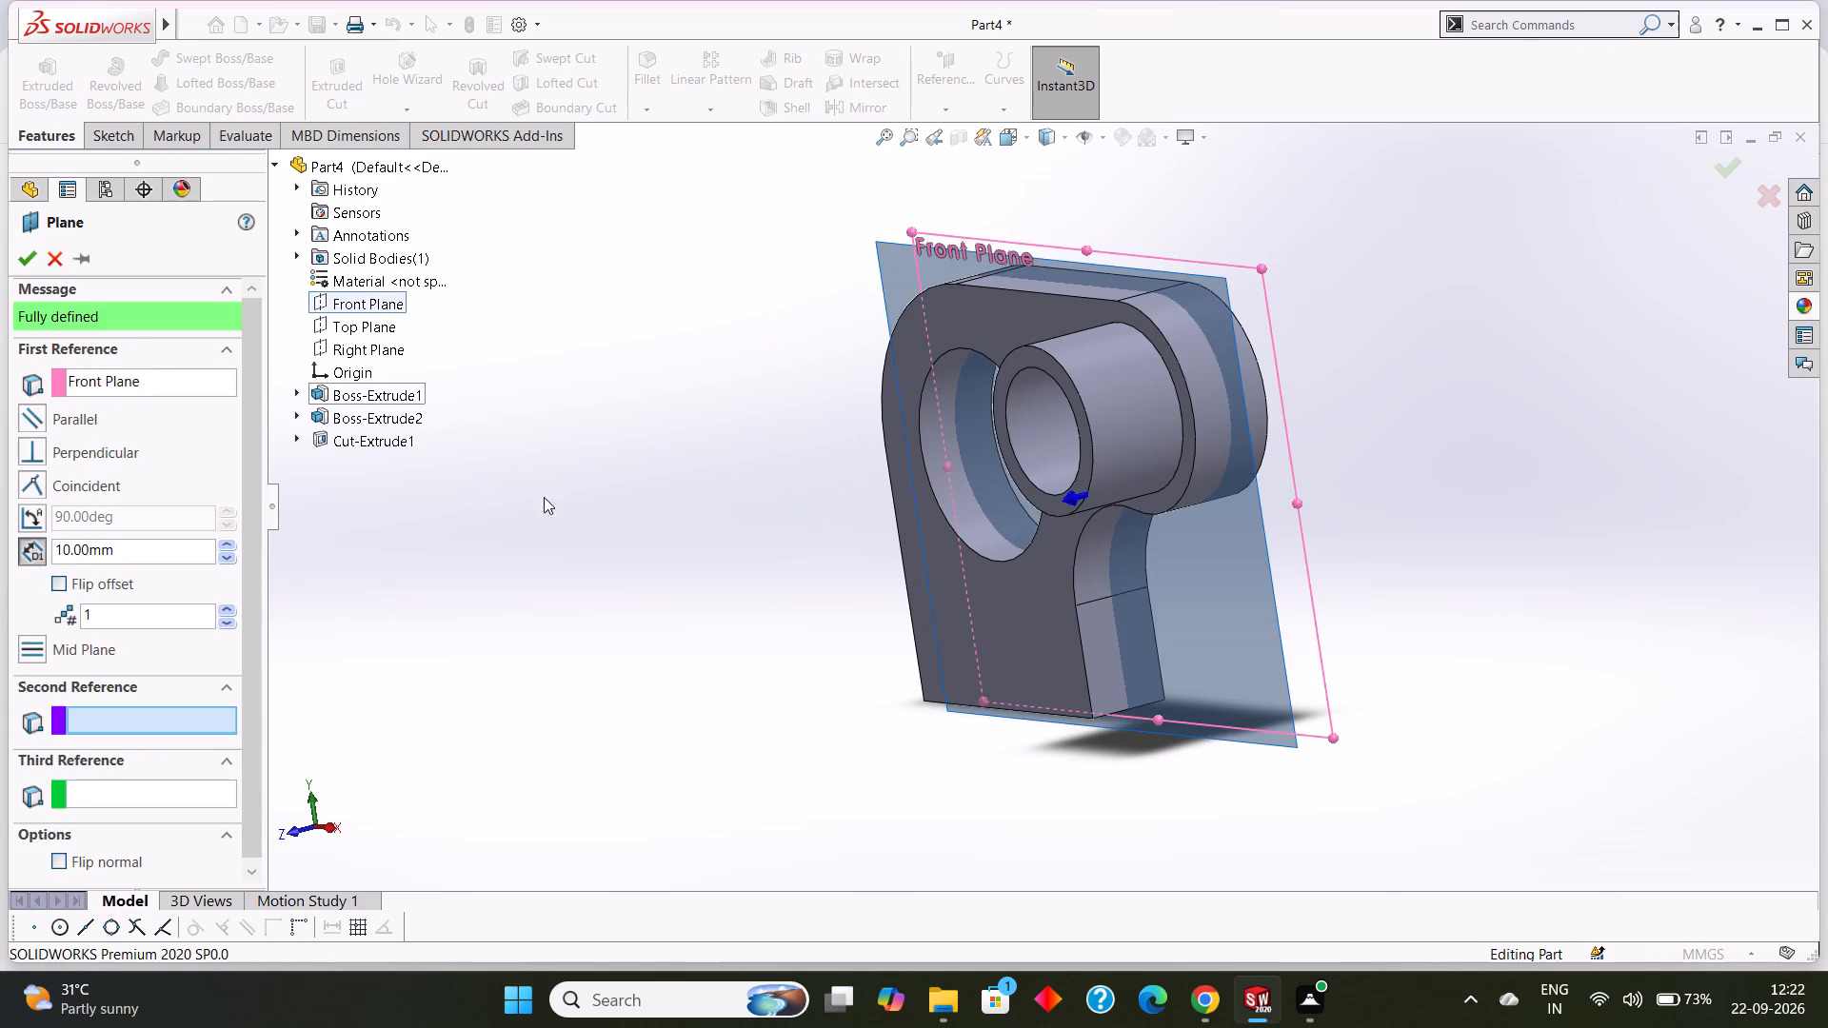
middle_click_drag(637, 540, 591, 551)
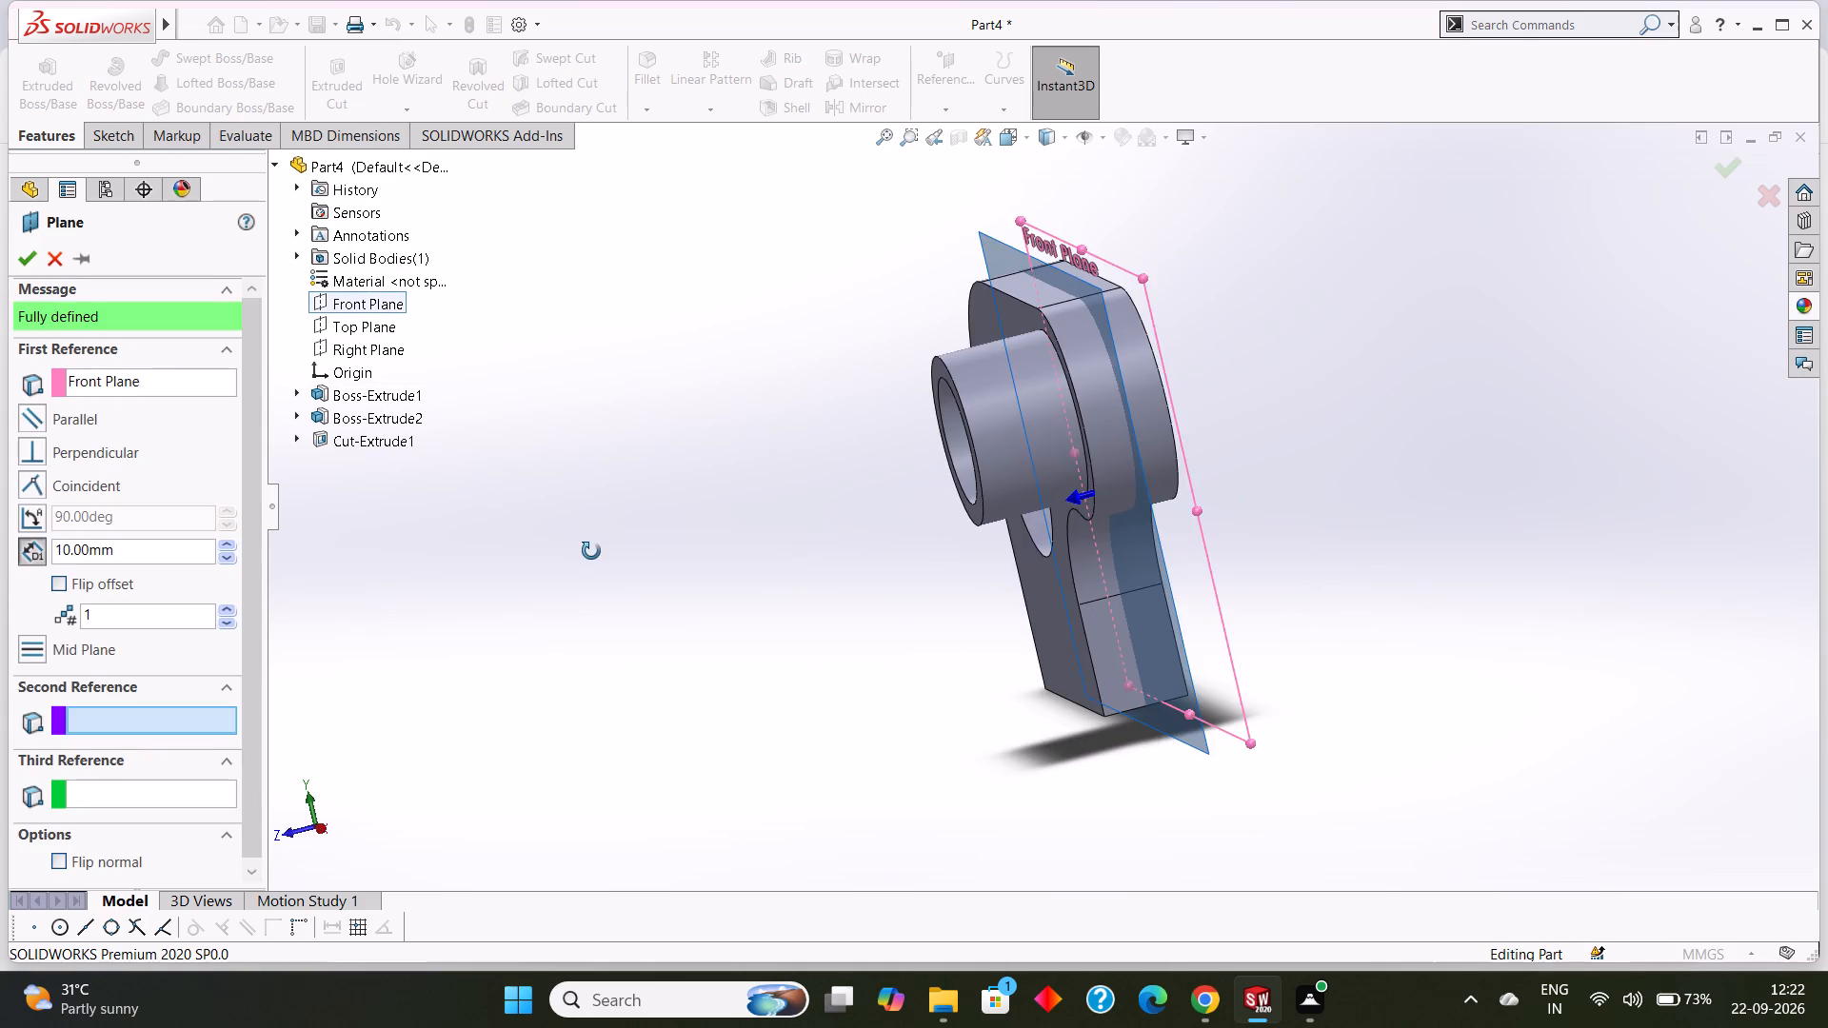
middle_click_drag(591, 551, 584, 558)
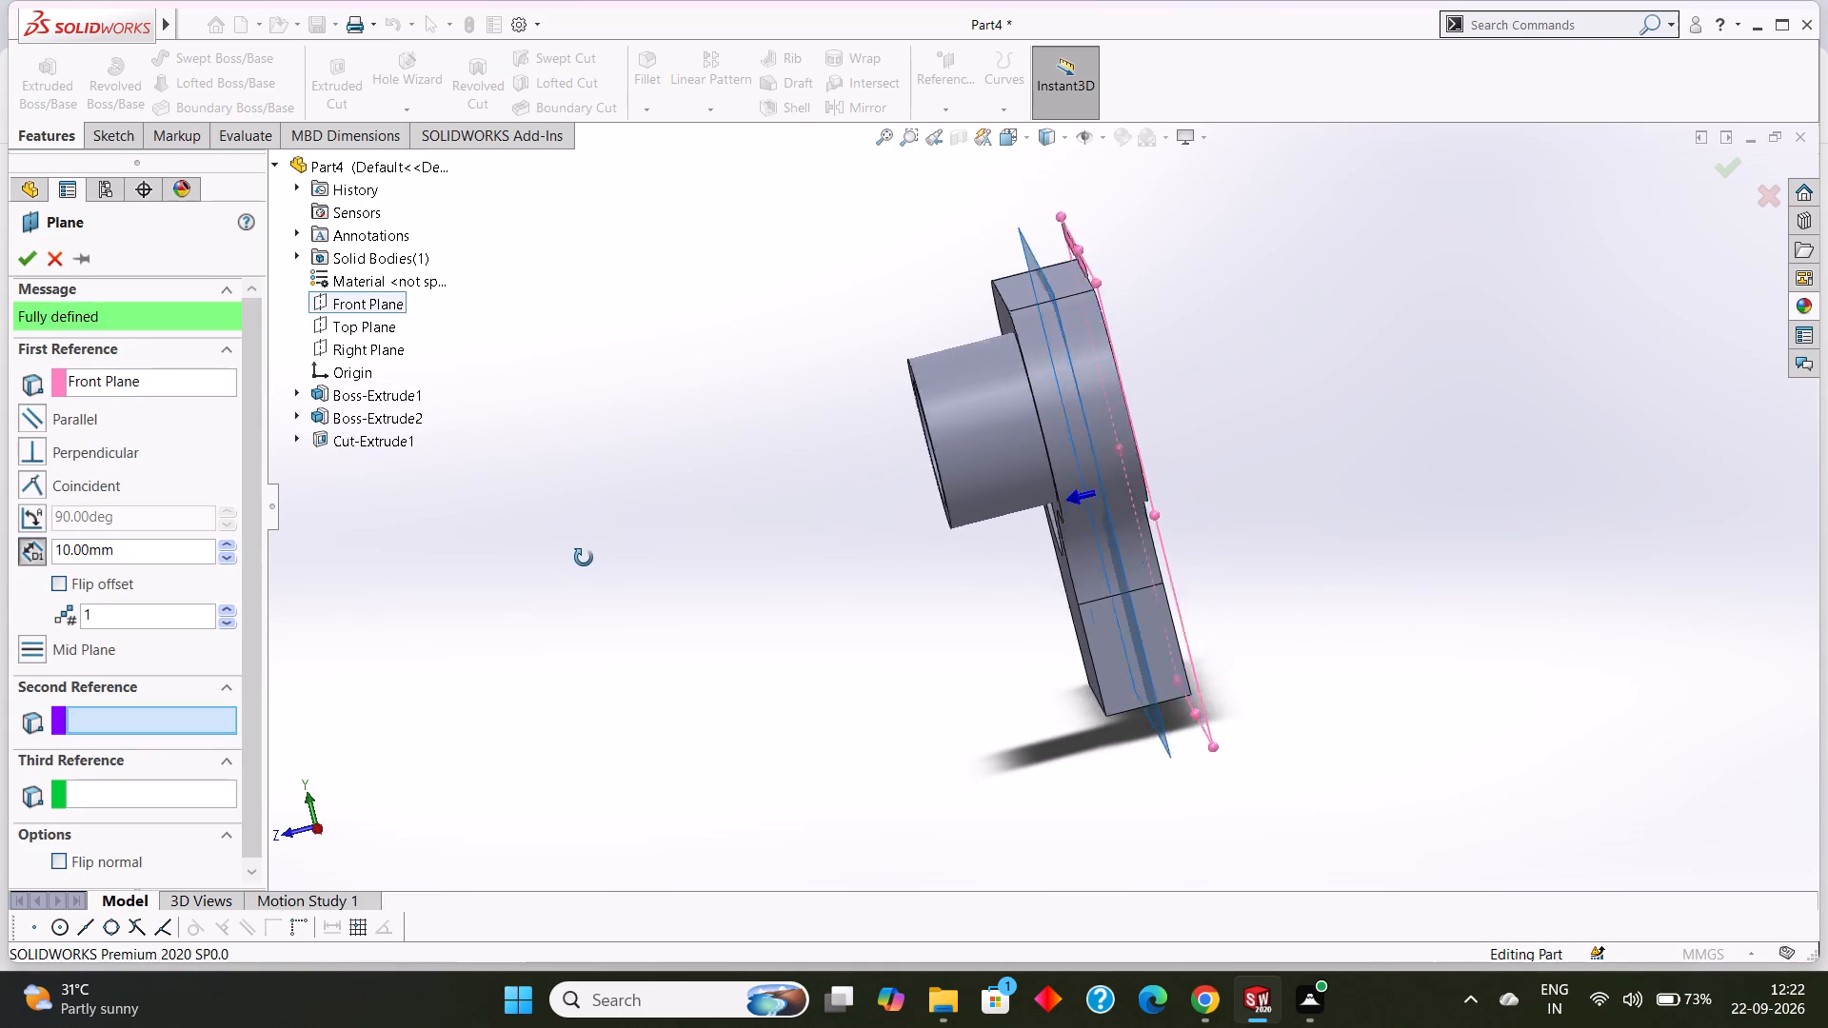
middle_click_drag(584, 558, 587, 565)
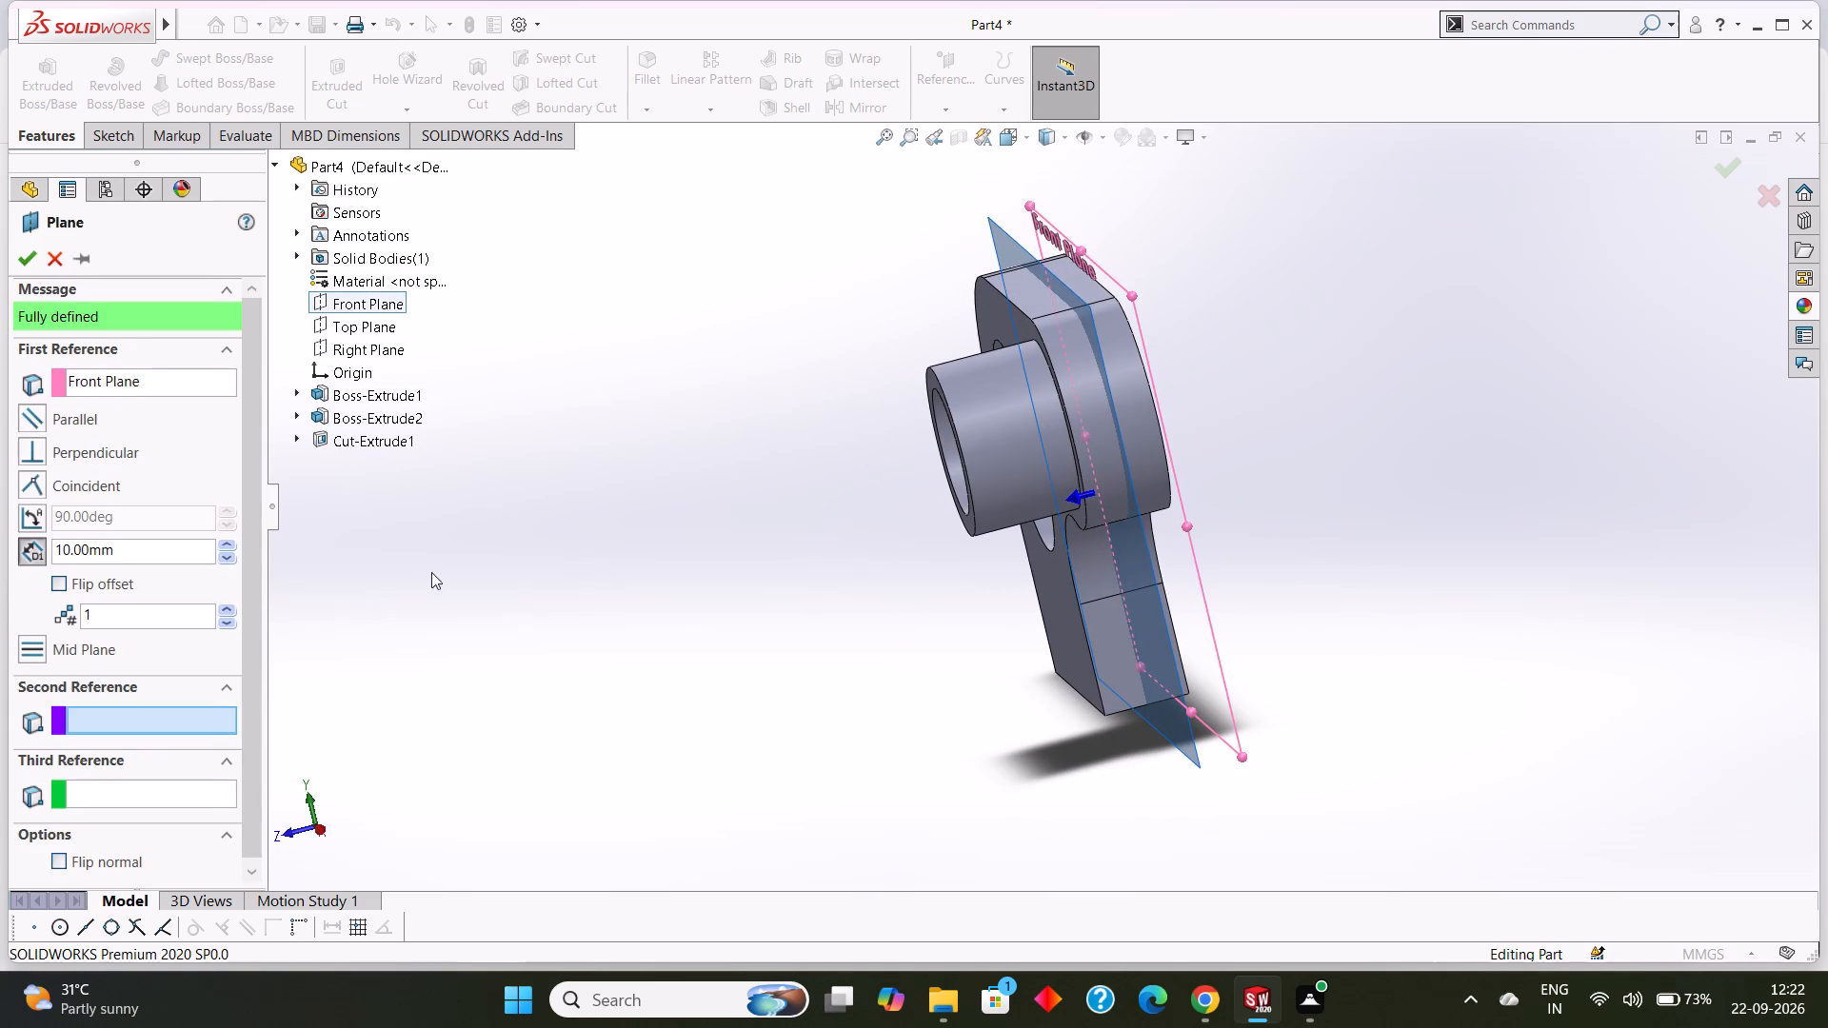
left_click_drag(131, 552, 56, 531)
type("20")
key("Return")
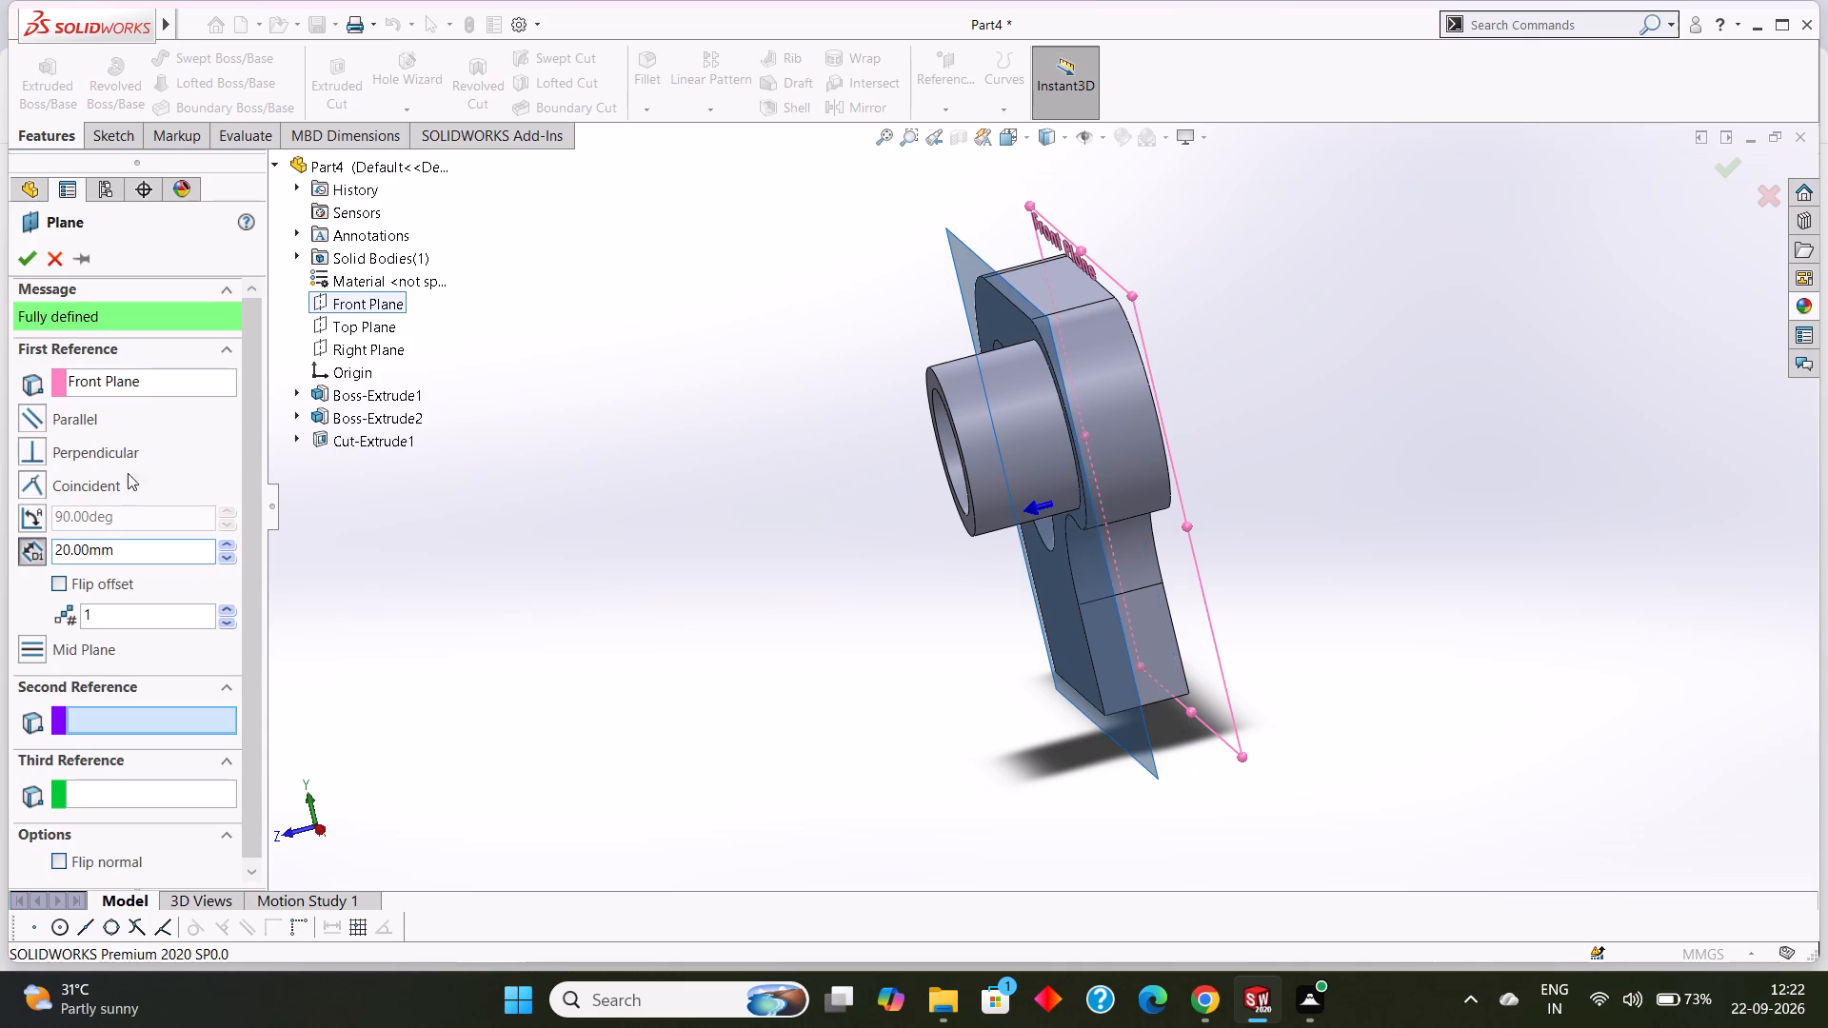
middle_click_drag(719, 595, 698, 604)
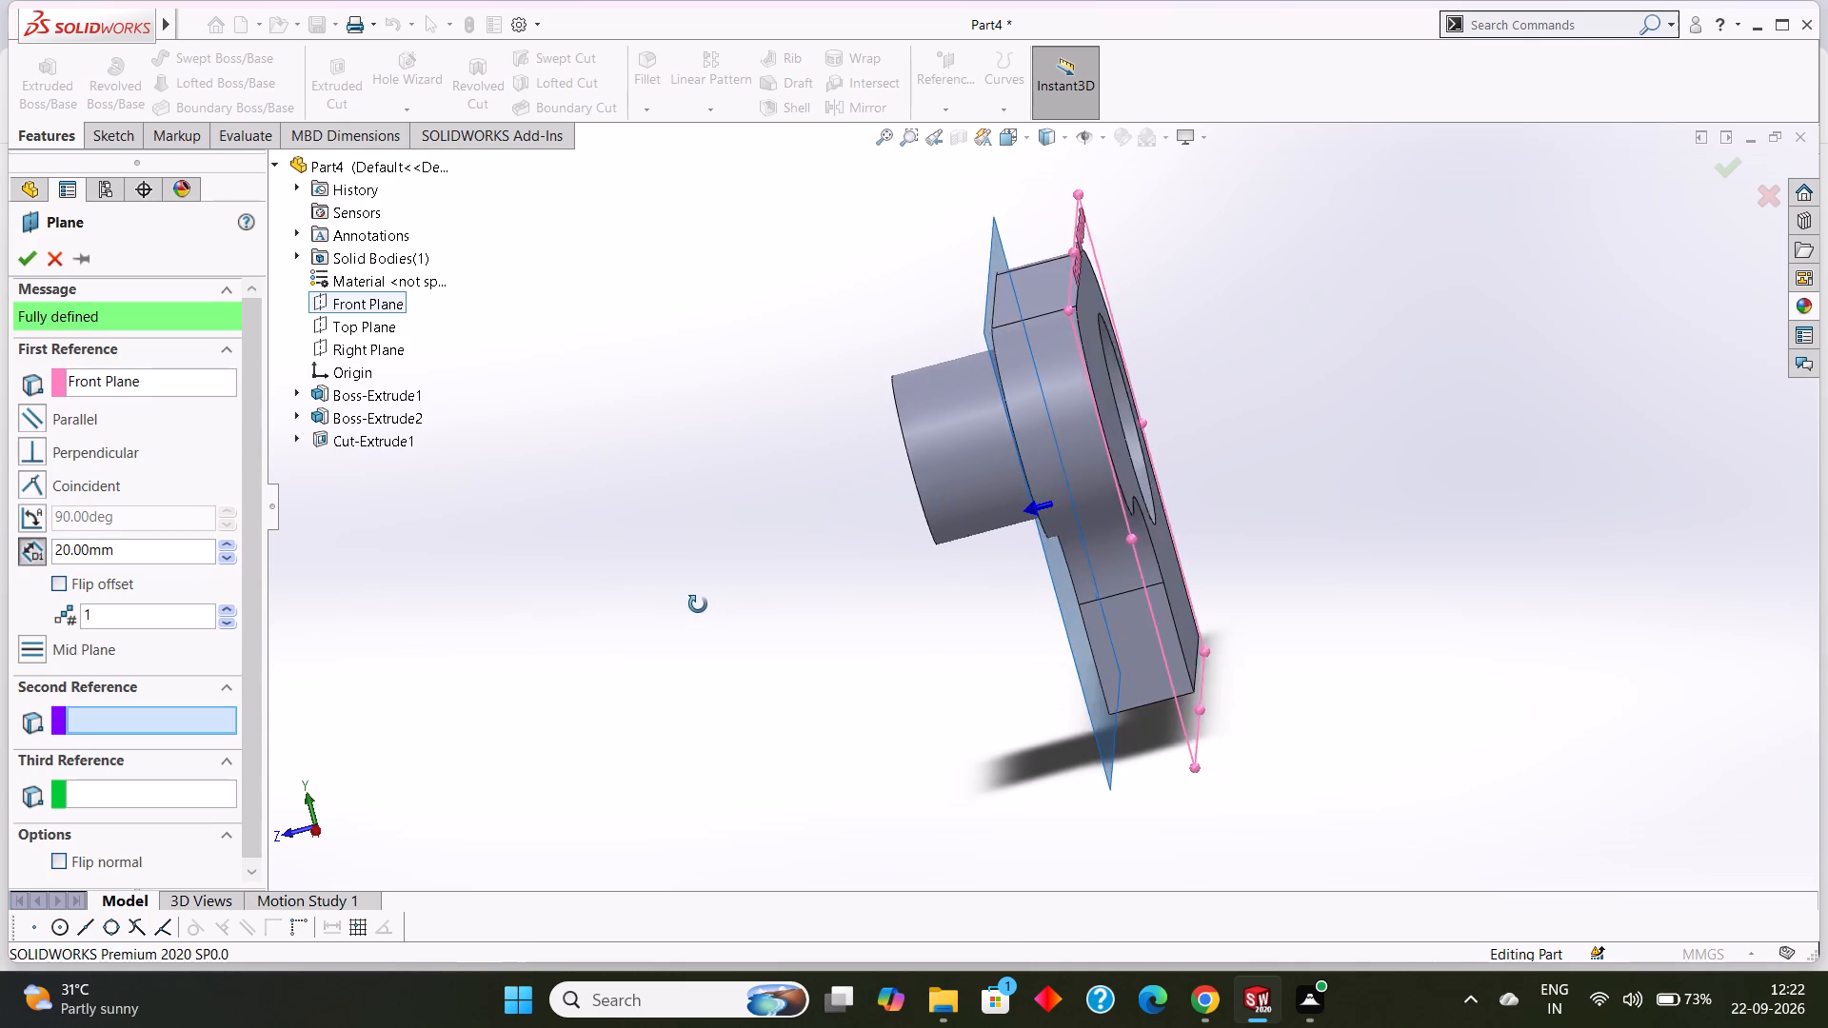
middle_click_drag(698, 604, 758, 589)
left_click(30, 258)
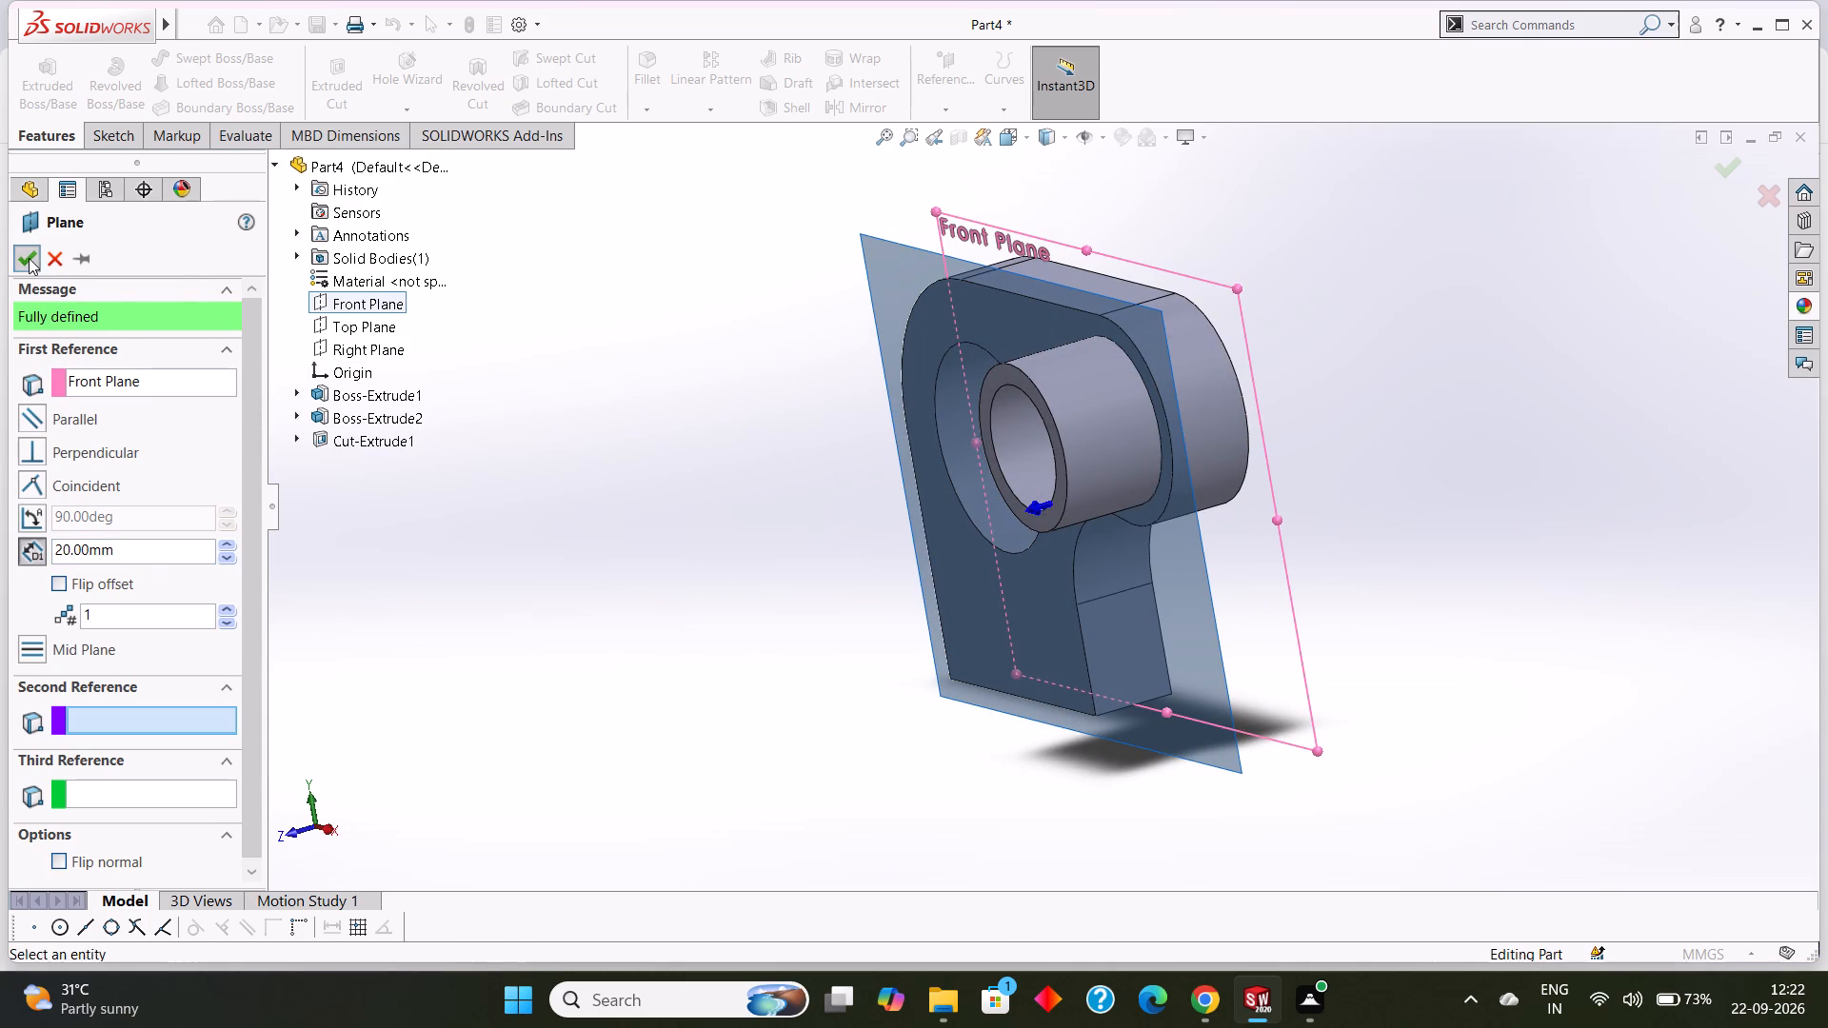
Start a sketch on the new plane offset 20 mm from the Front Plane, viewed face-on.
left_click(882, 236)
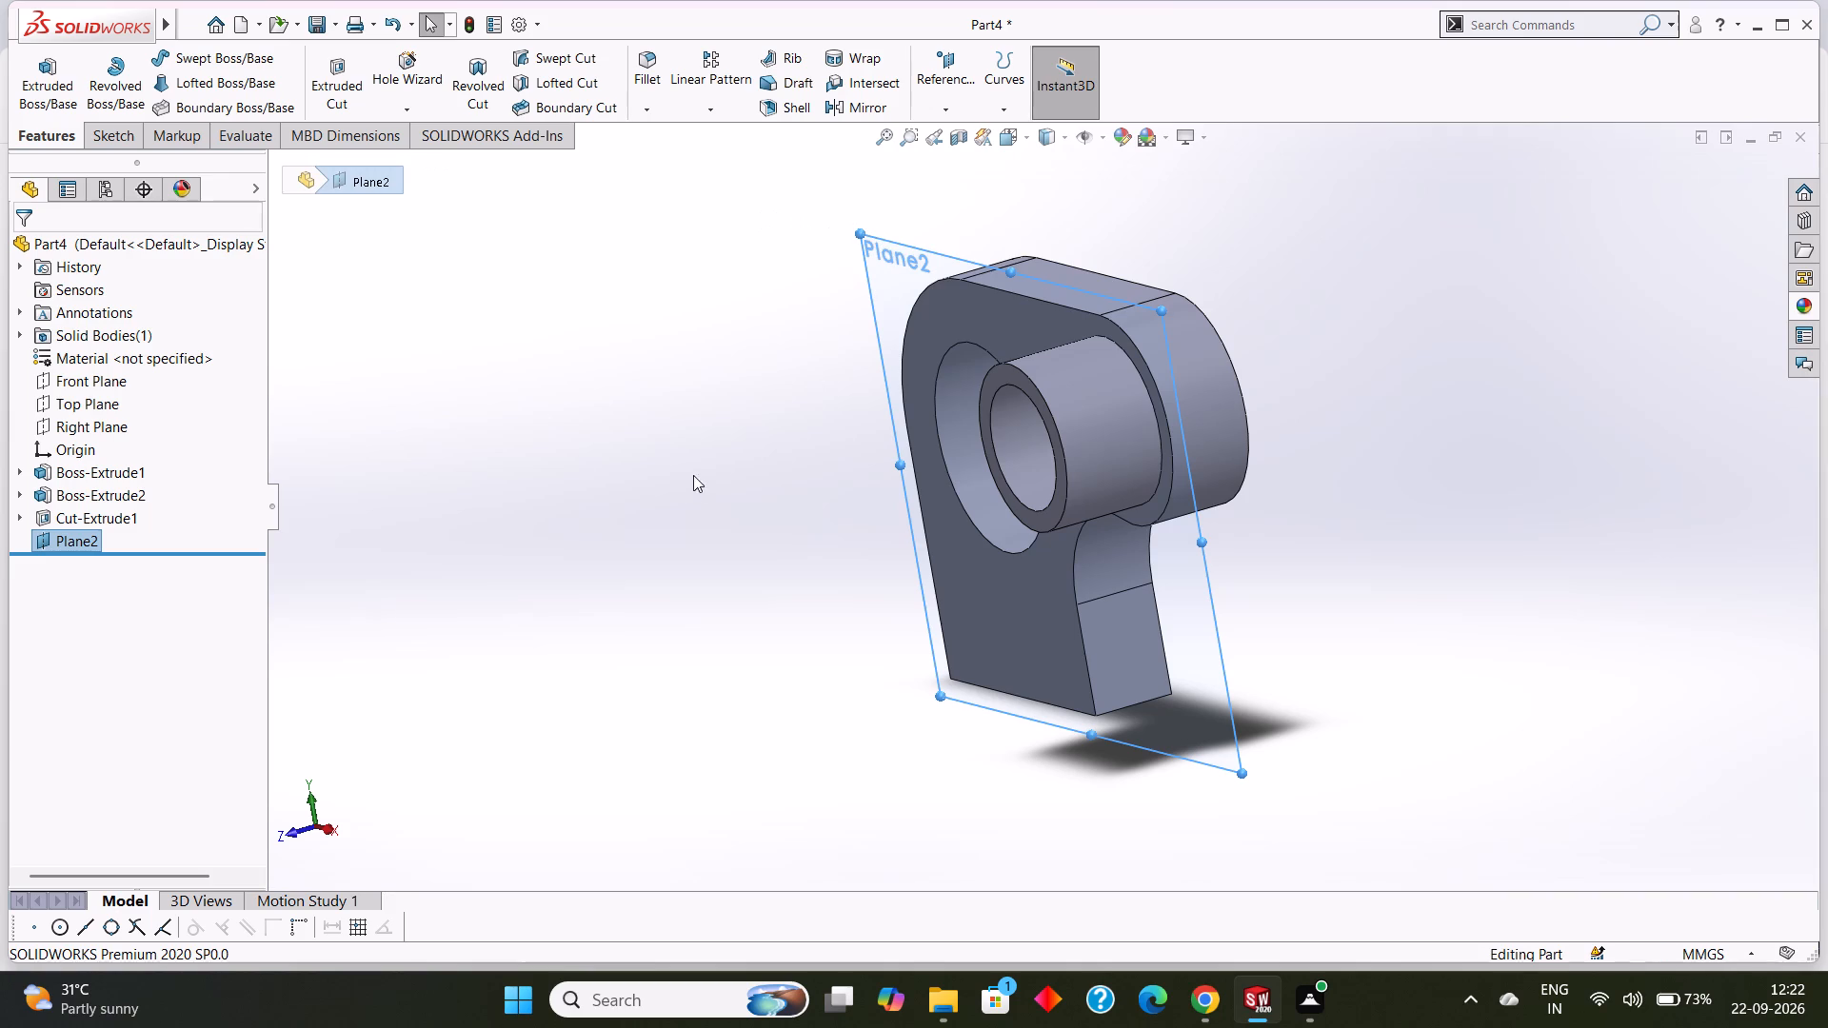
key("ctrl+8")
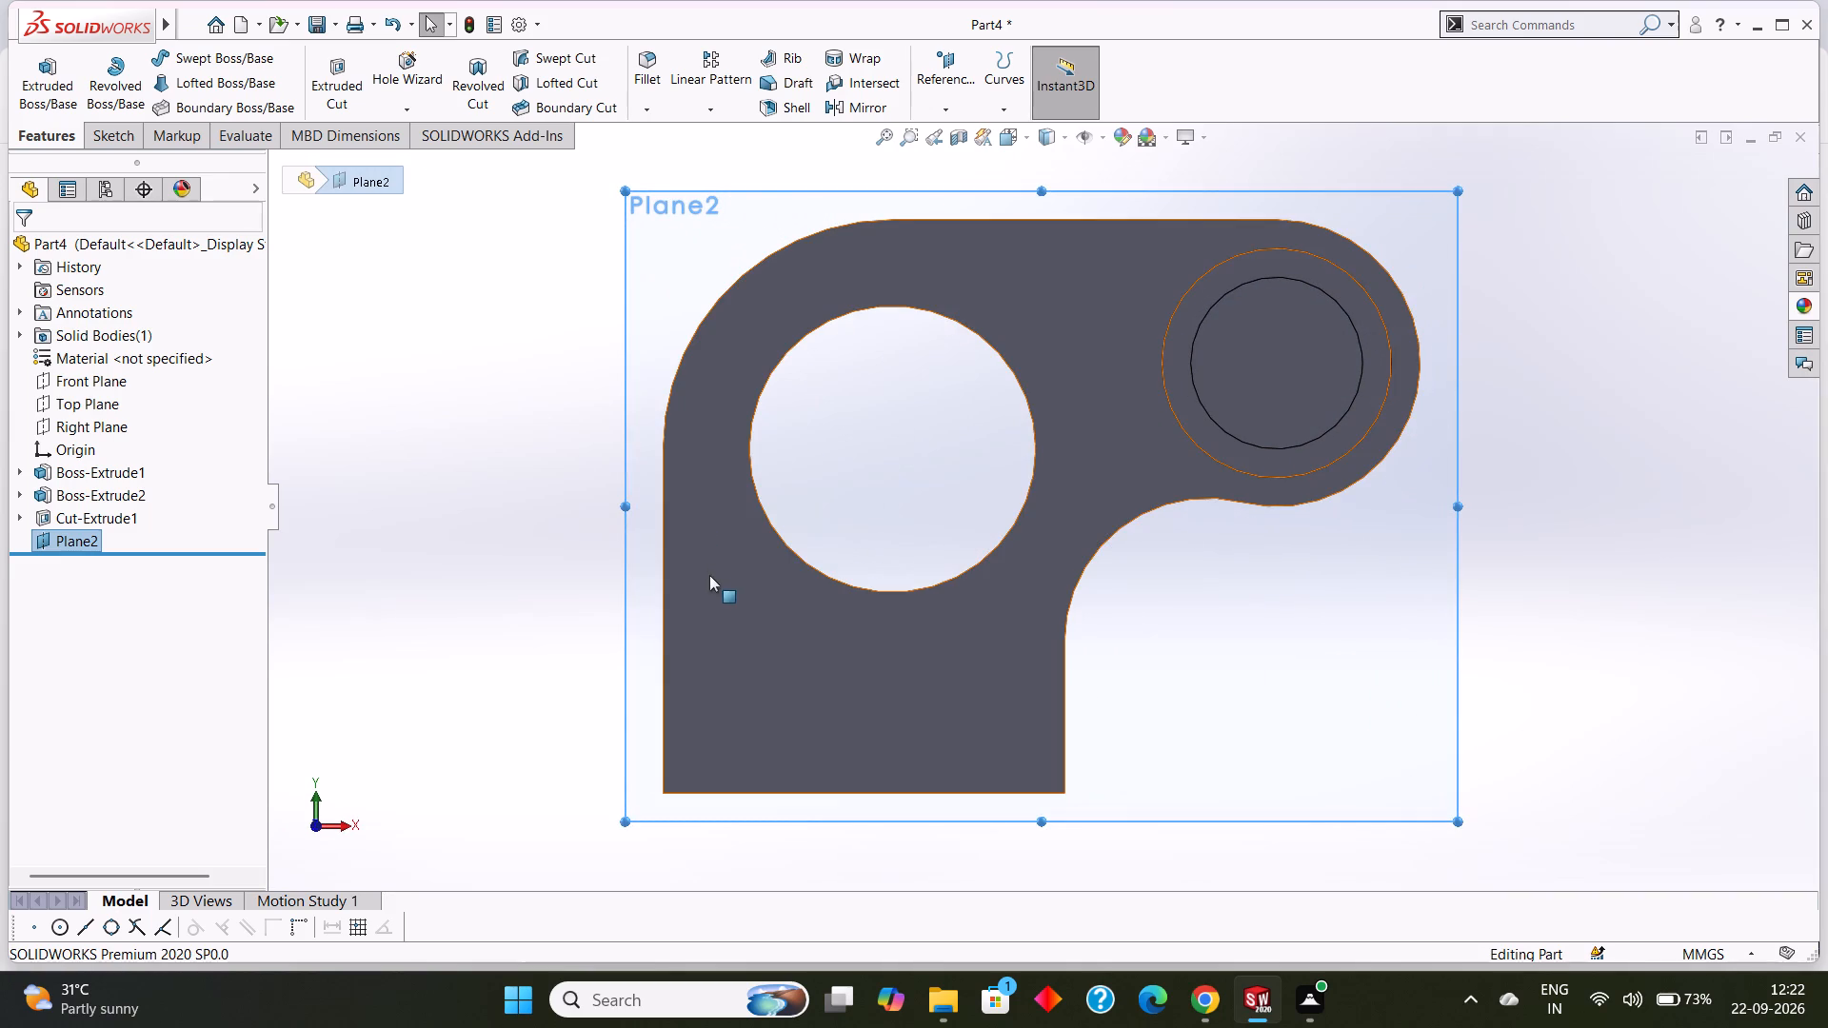
right_click(727, 202)
left_click(769, 168)
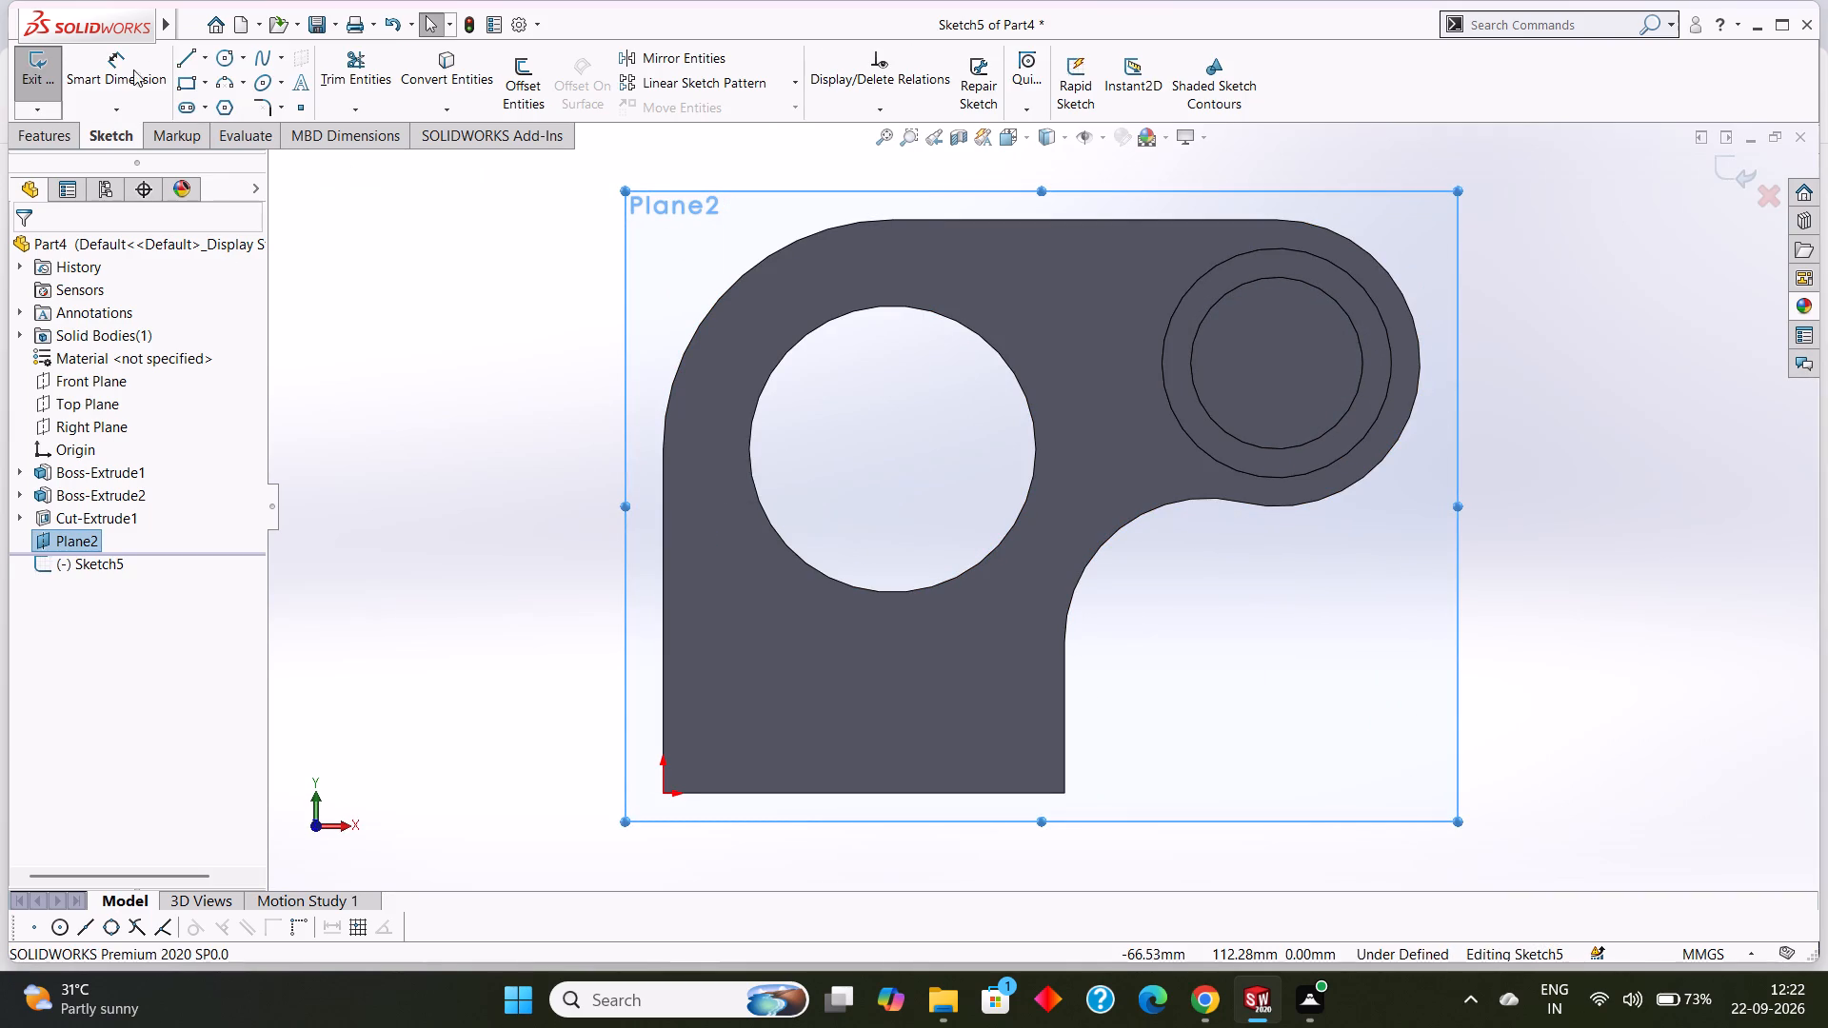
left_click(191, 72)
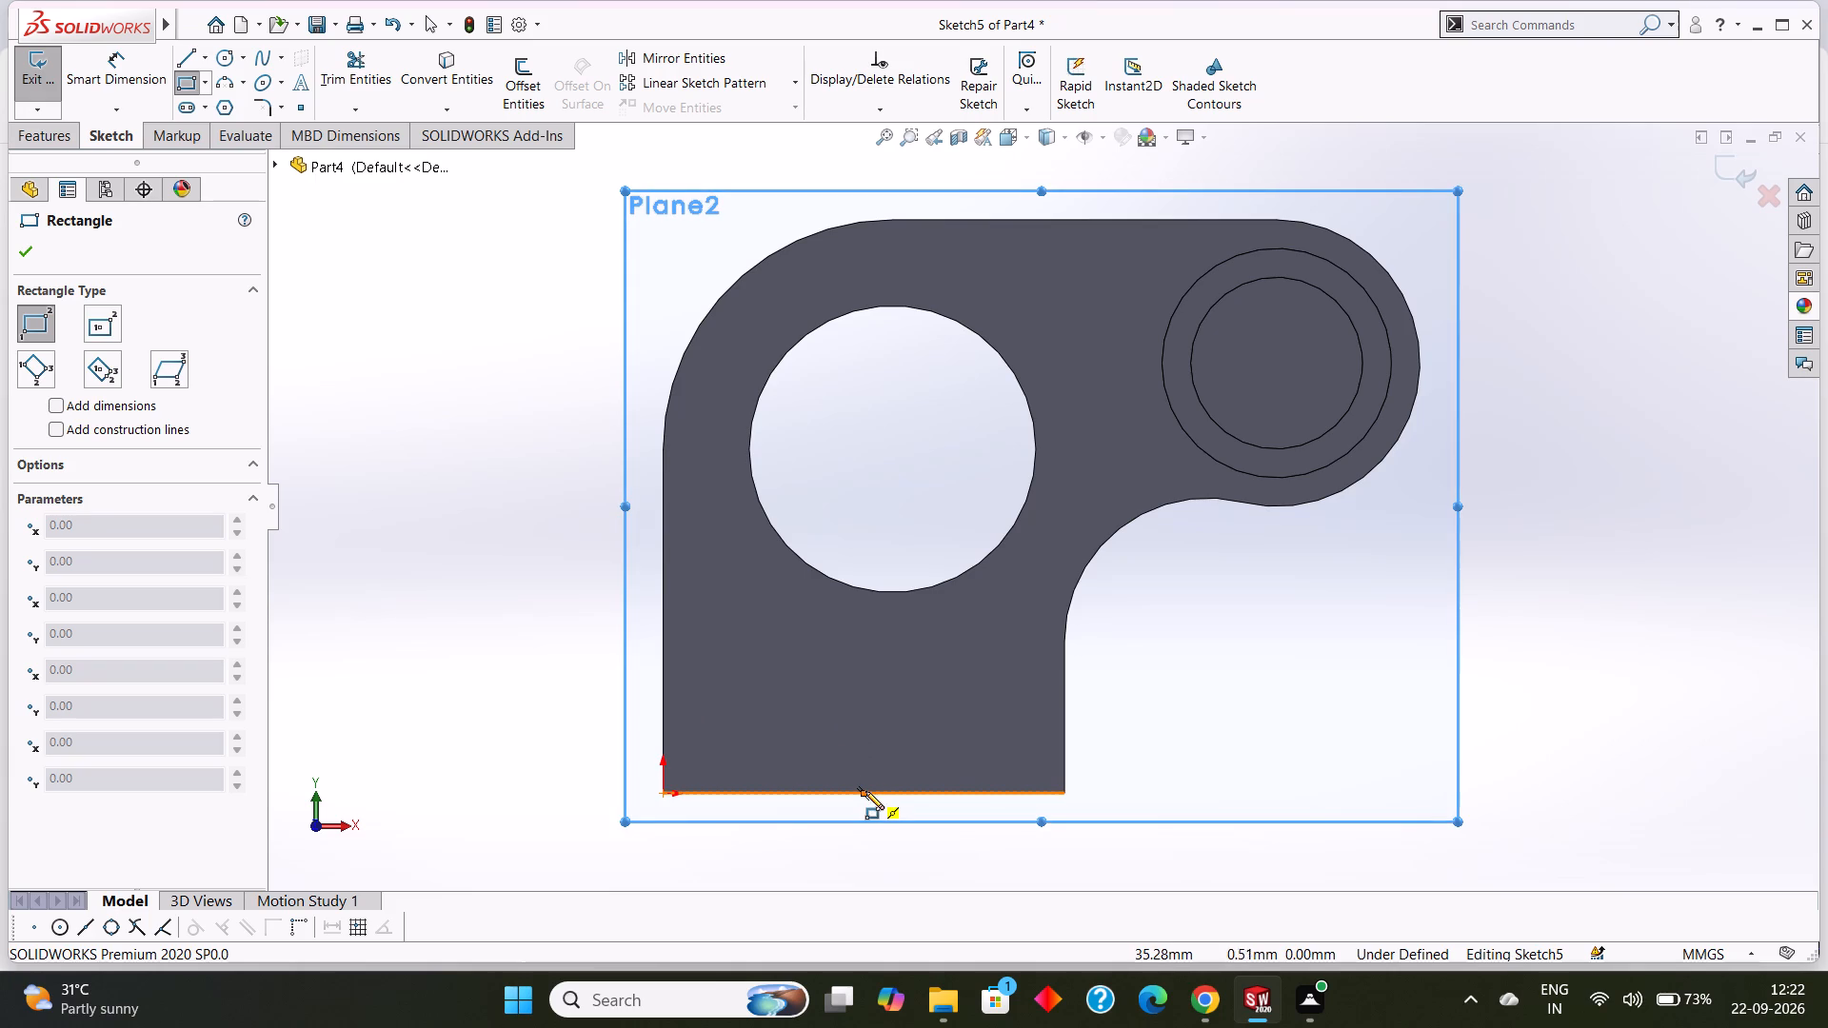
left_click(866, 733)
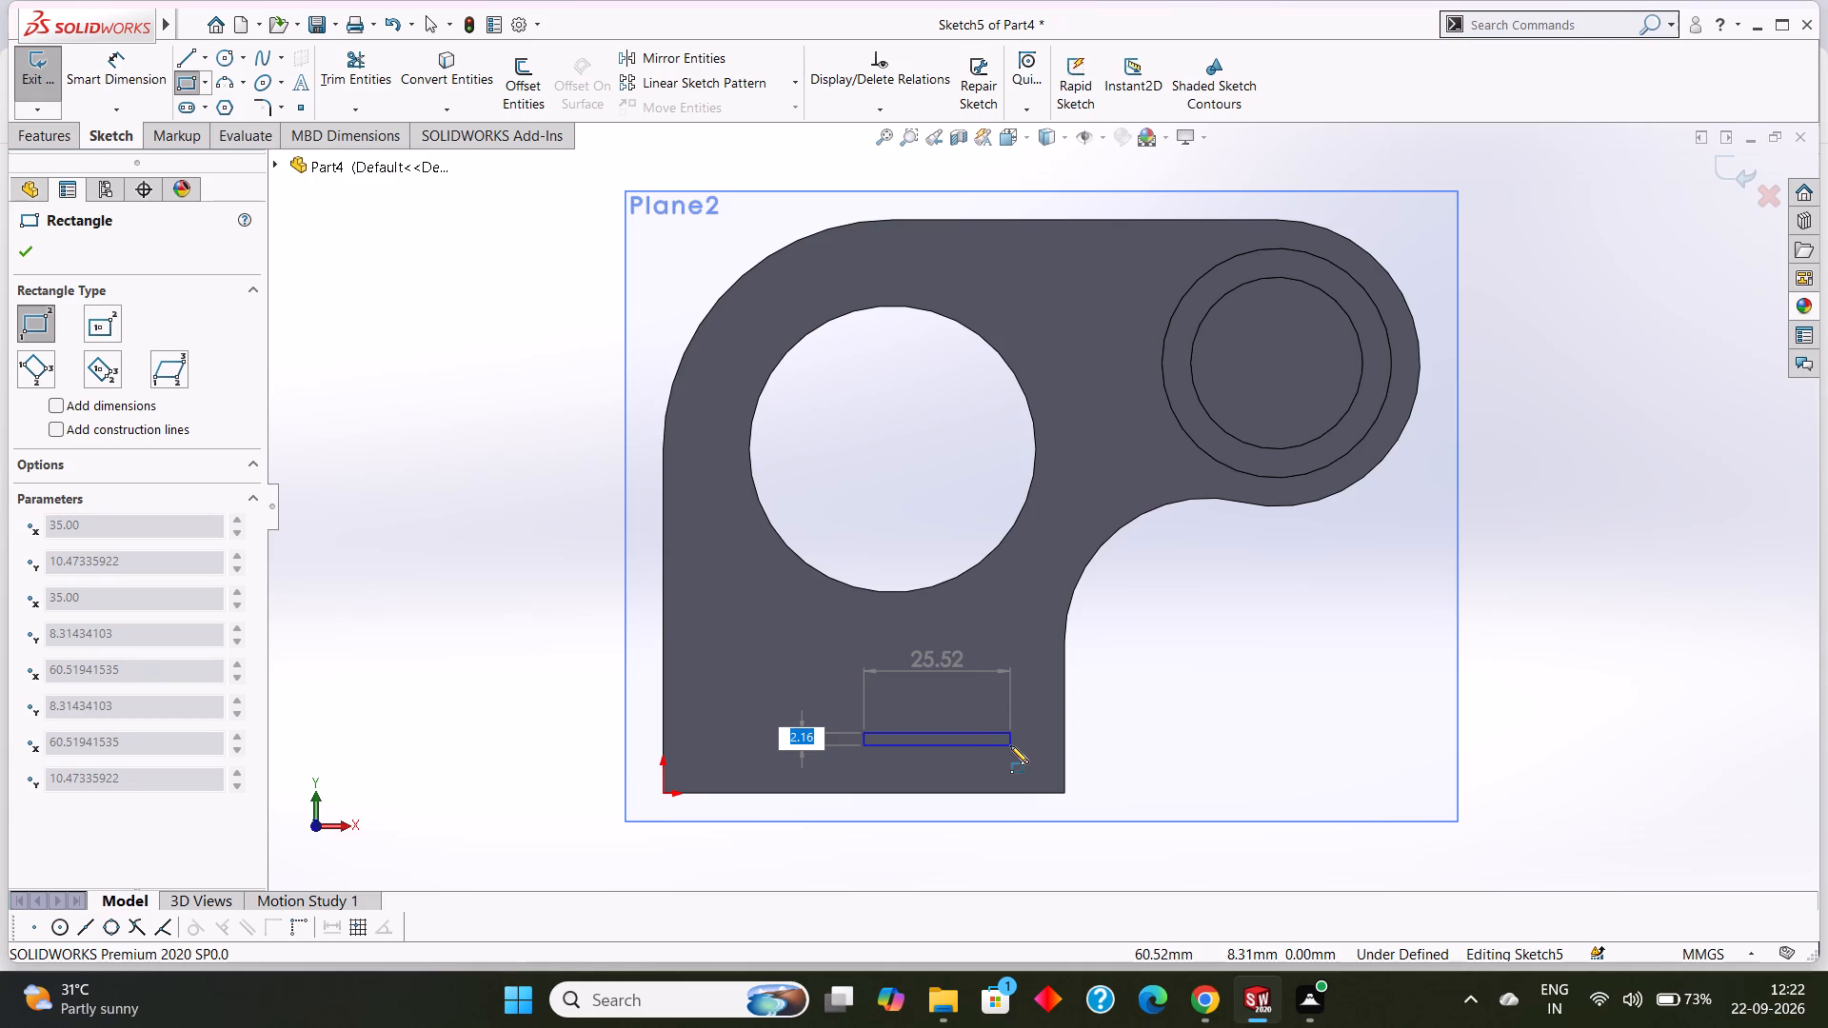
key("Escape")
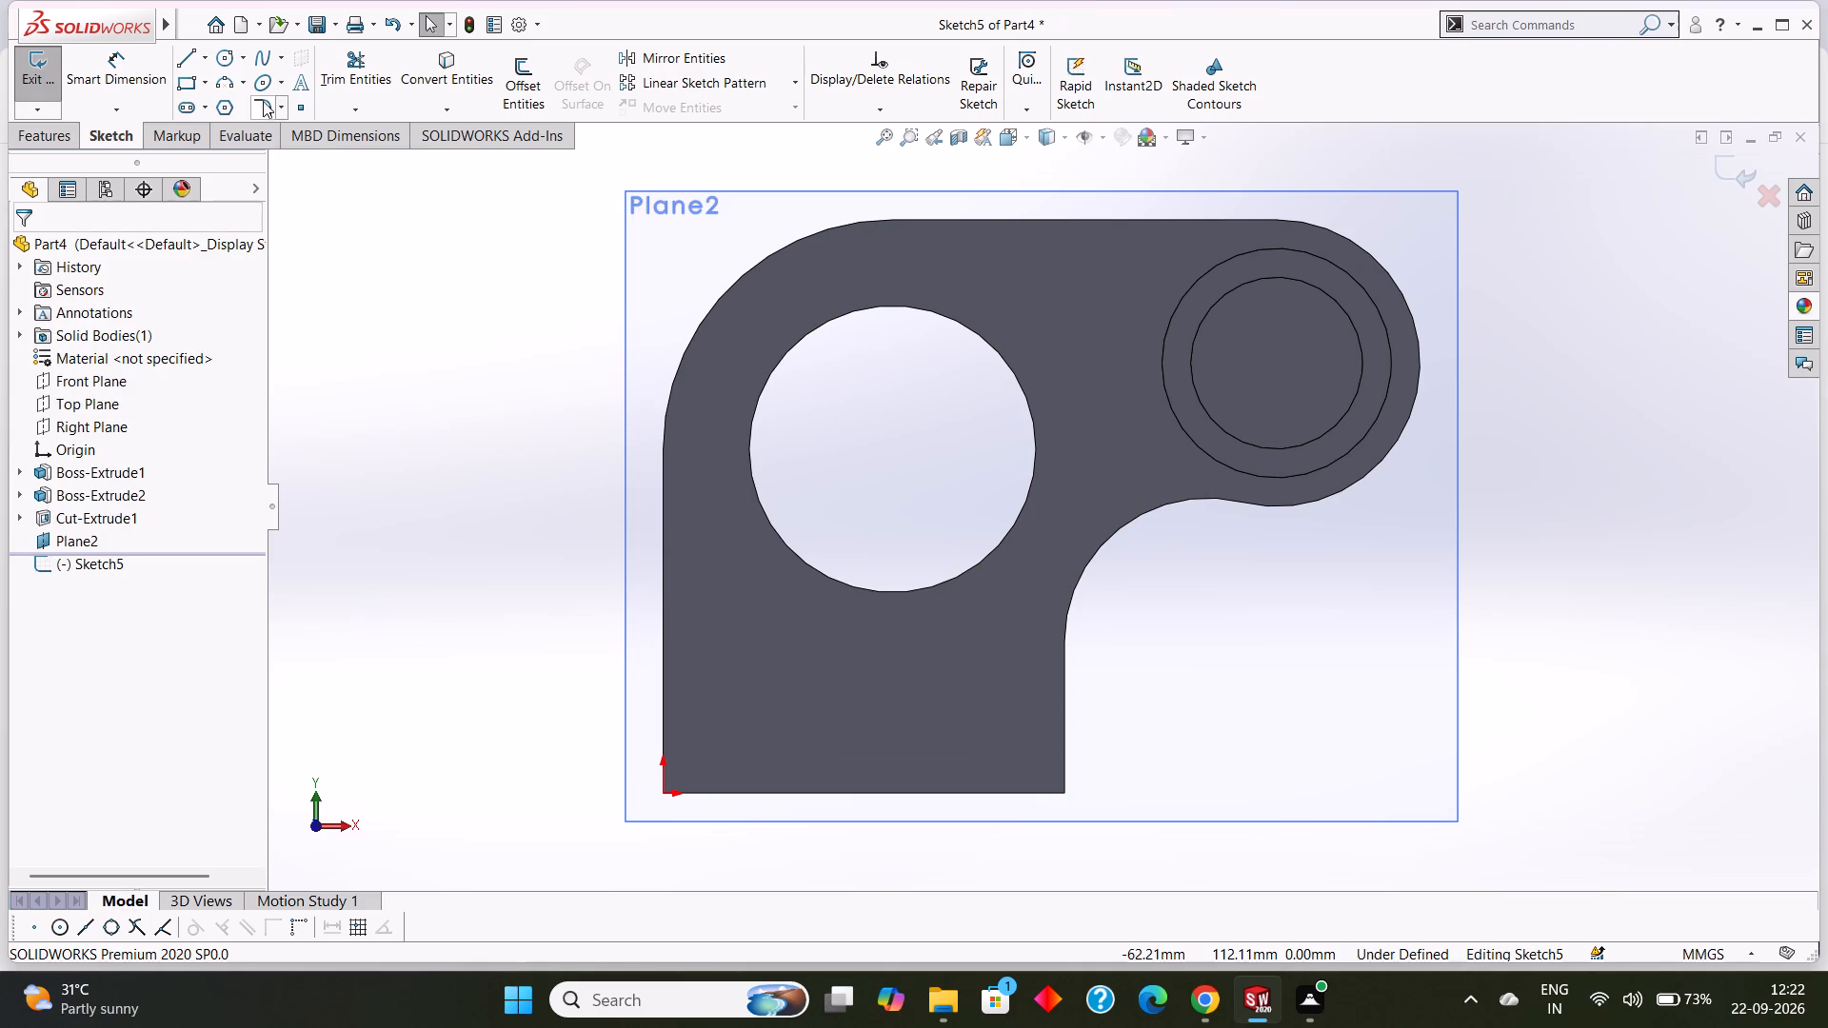
Sketch a center rectangle 10 mm high and about 63 mm wide just above the plate's bottom edge.
left_click(203, 86)
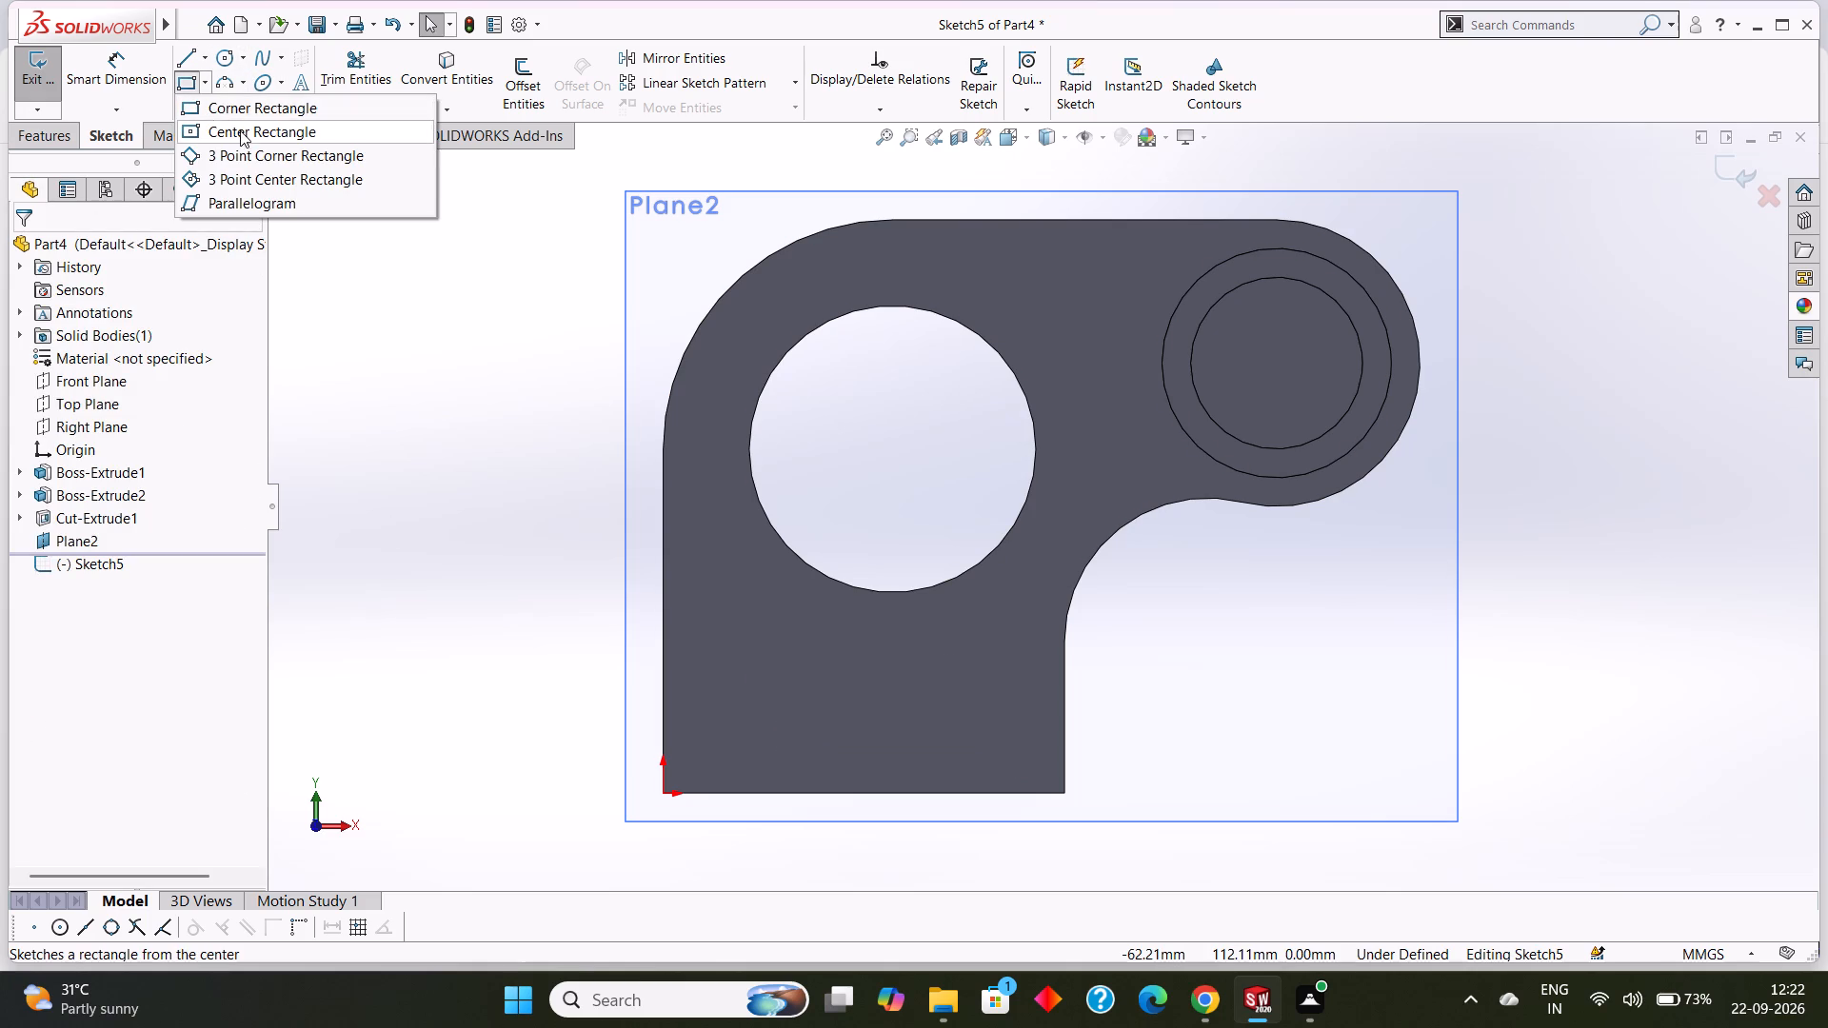
left_click(240, 130)
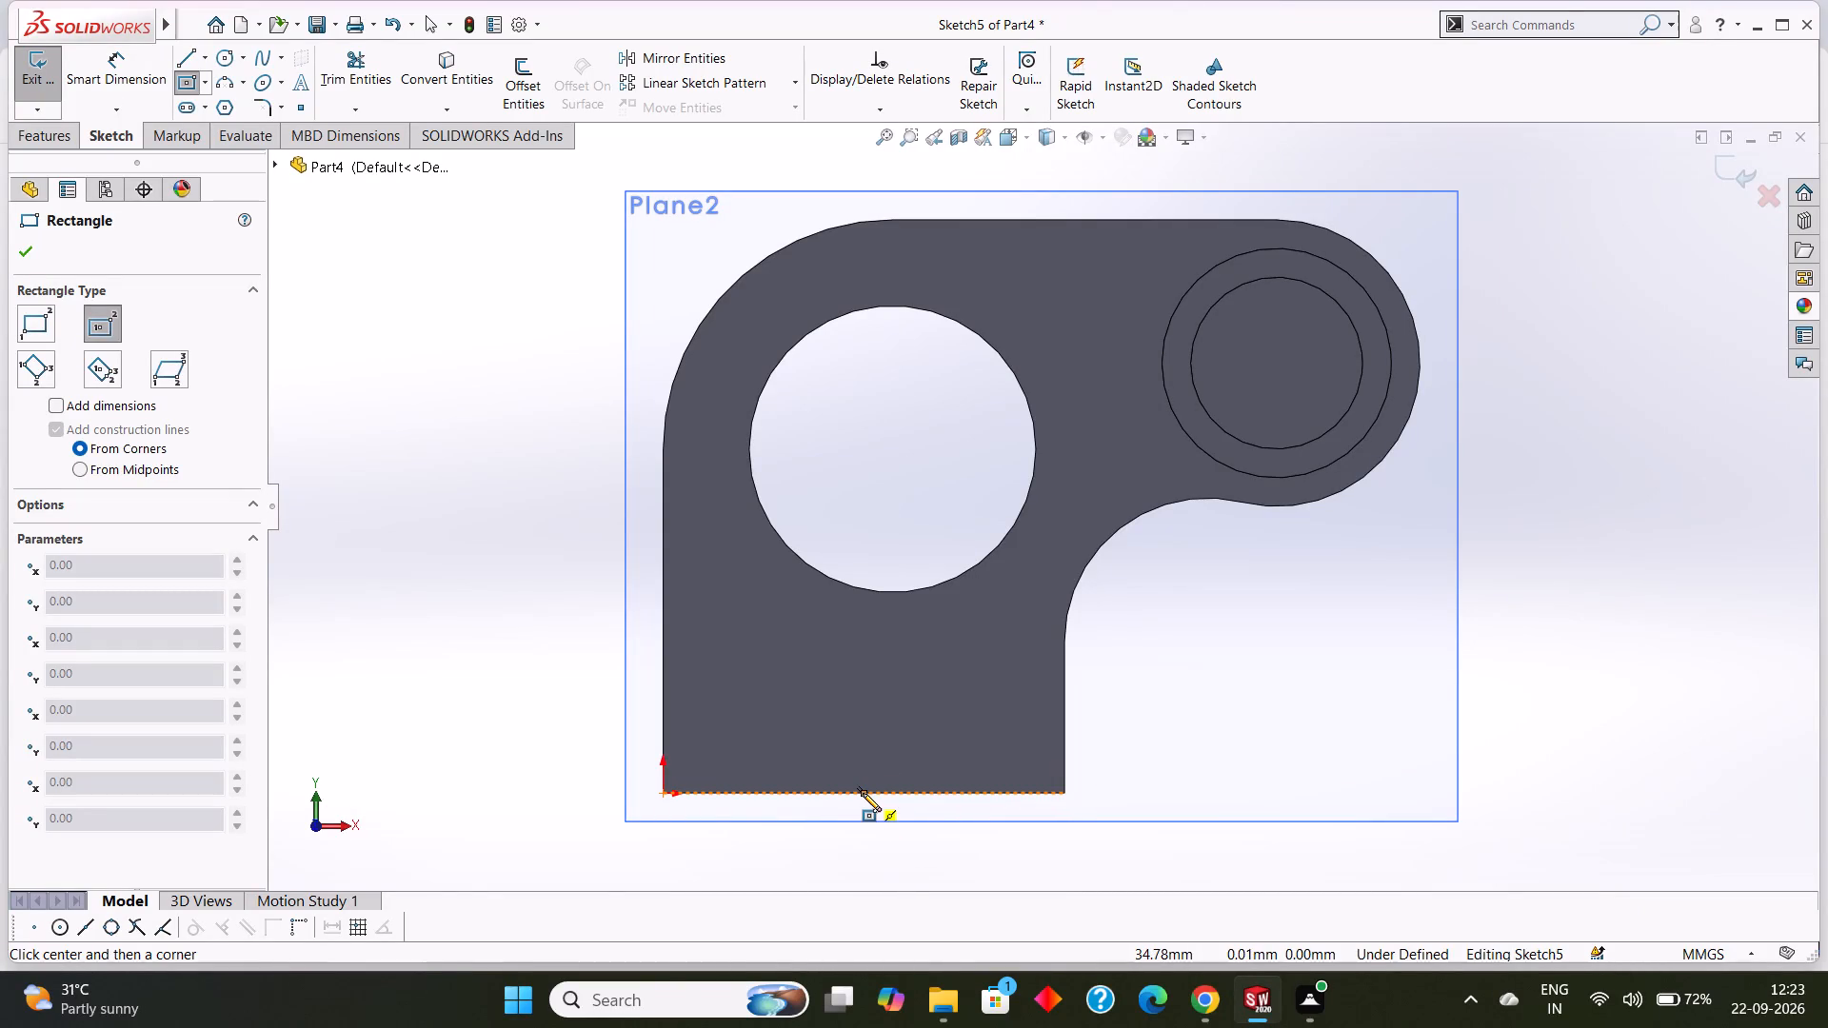
left_click(863, 735)
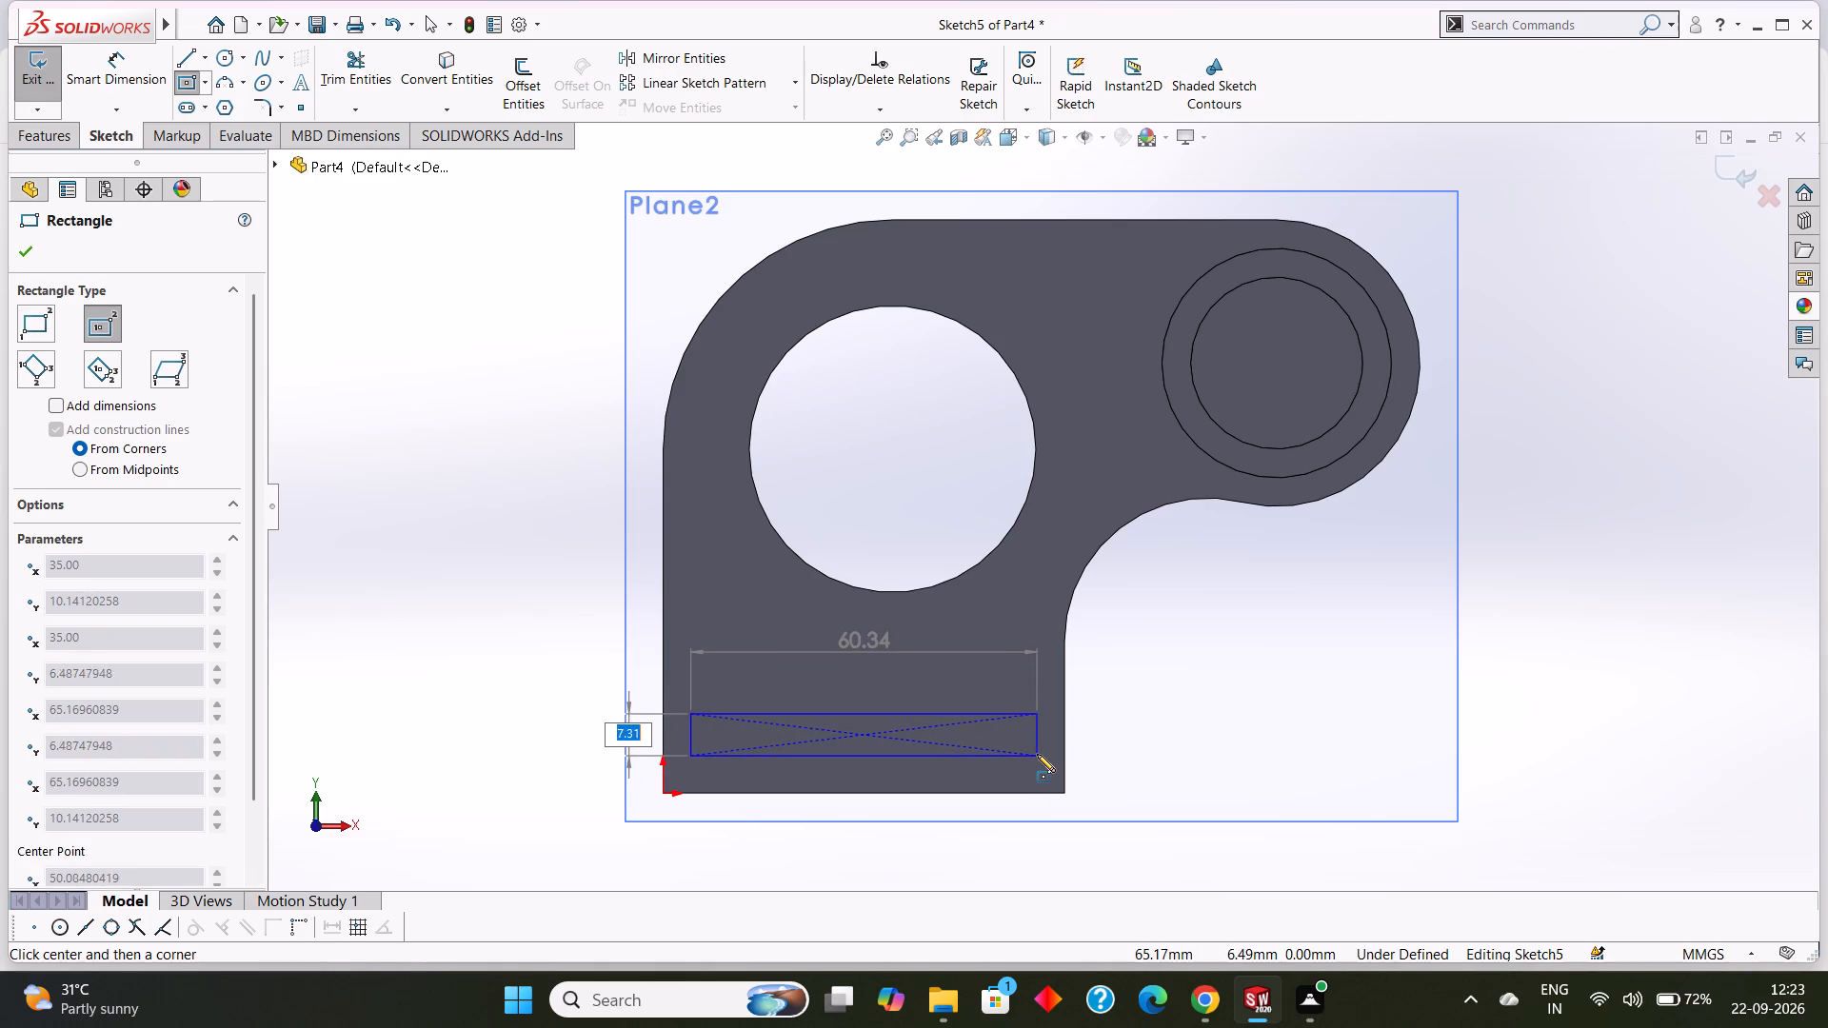
type("10")
key("Return")
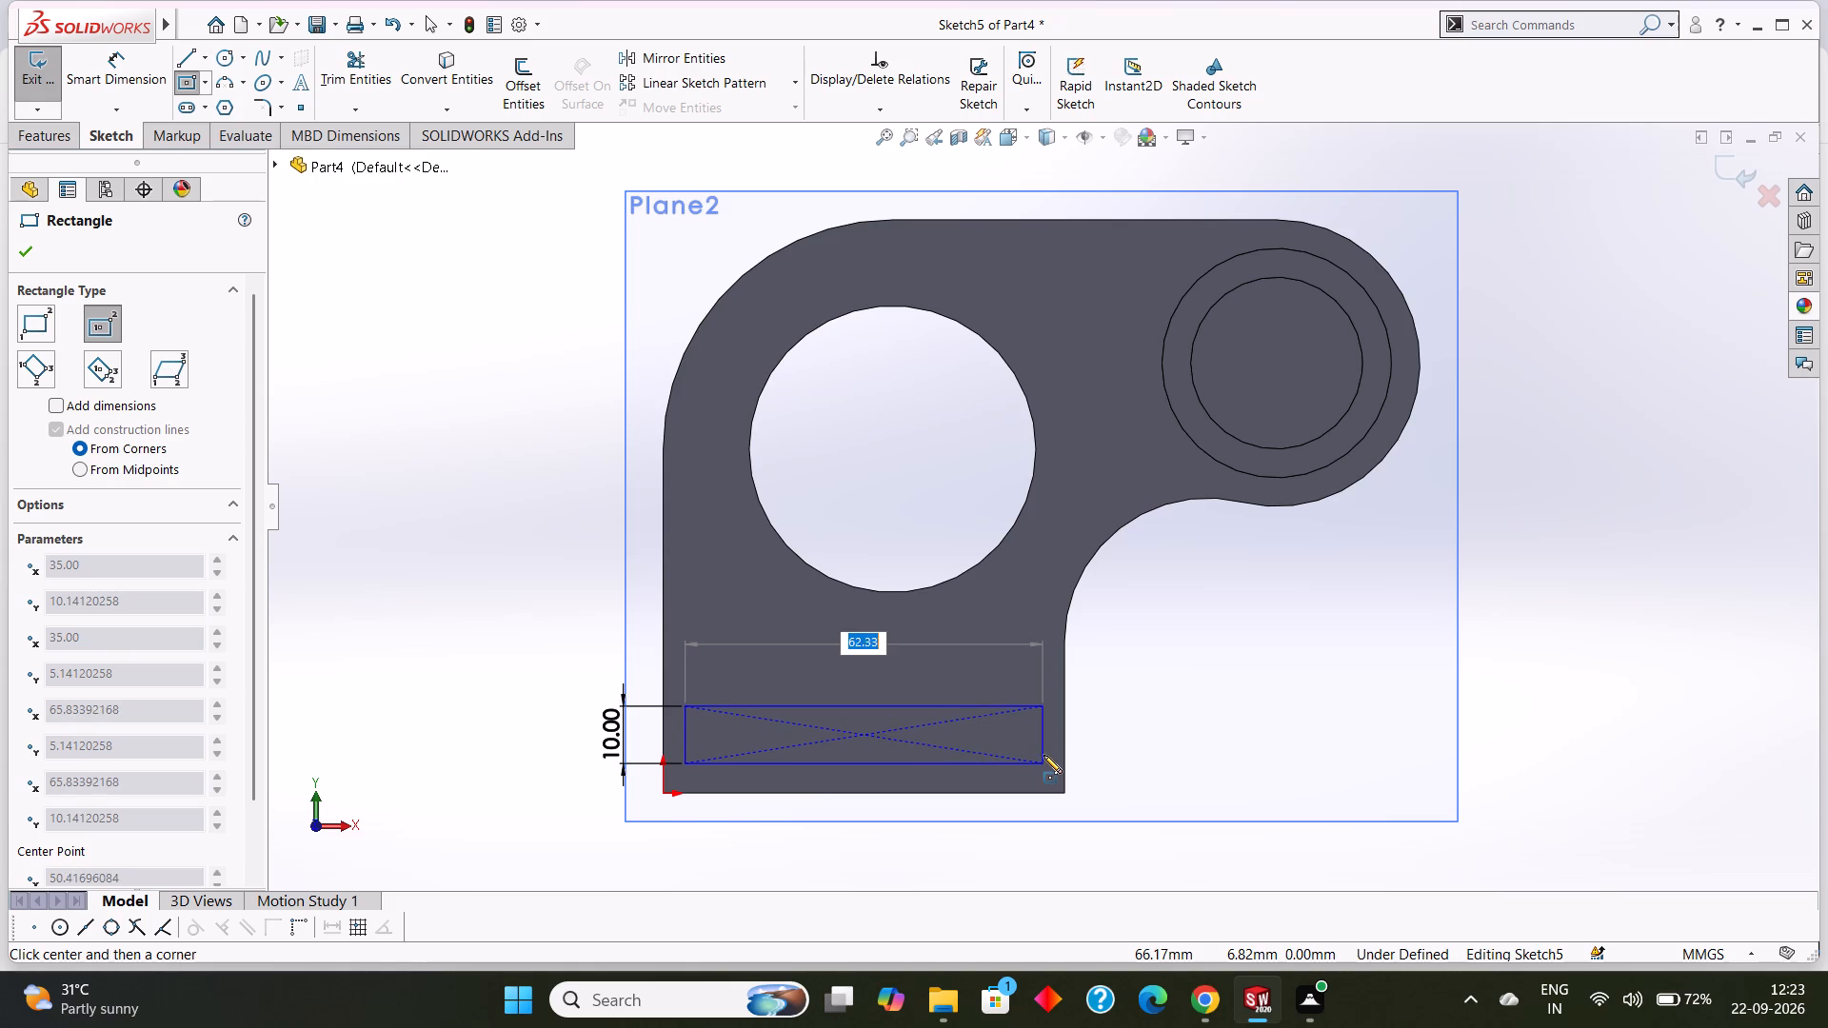
left_click(1043, 755)
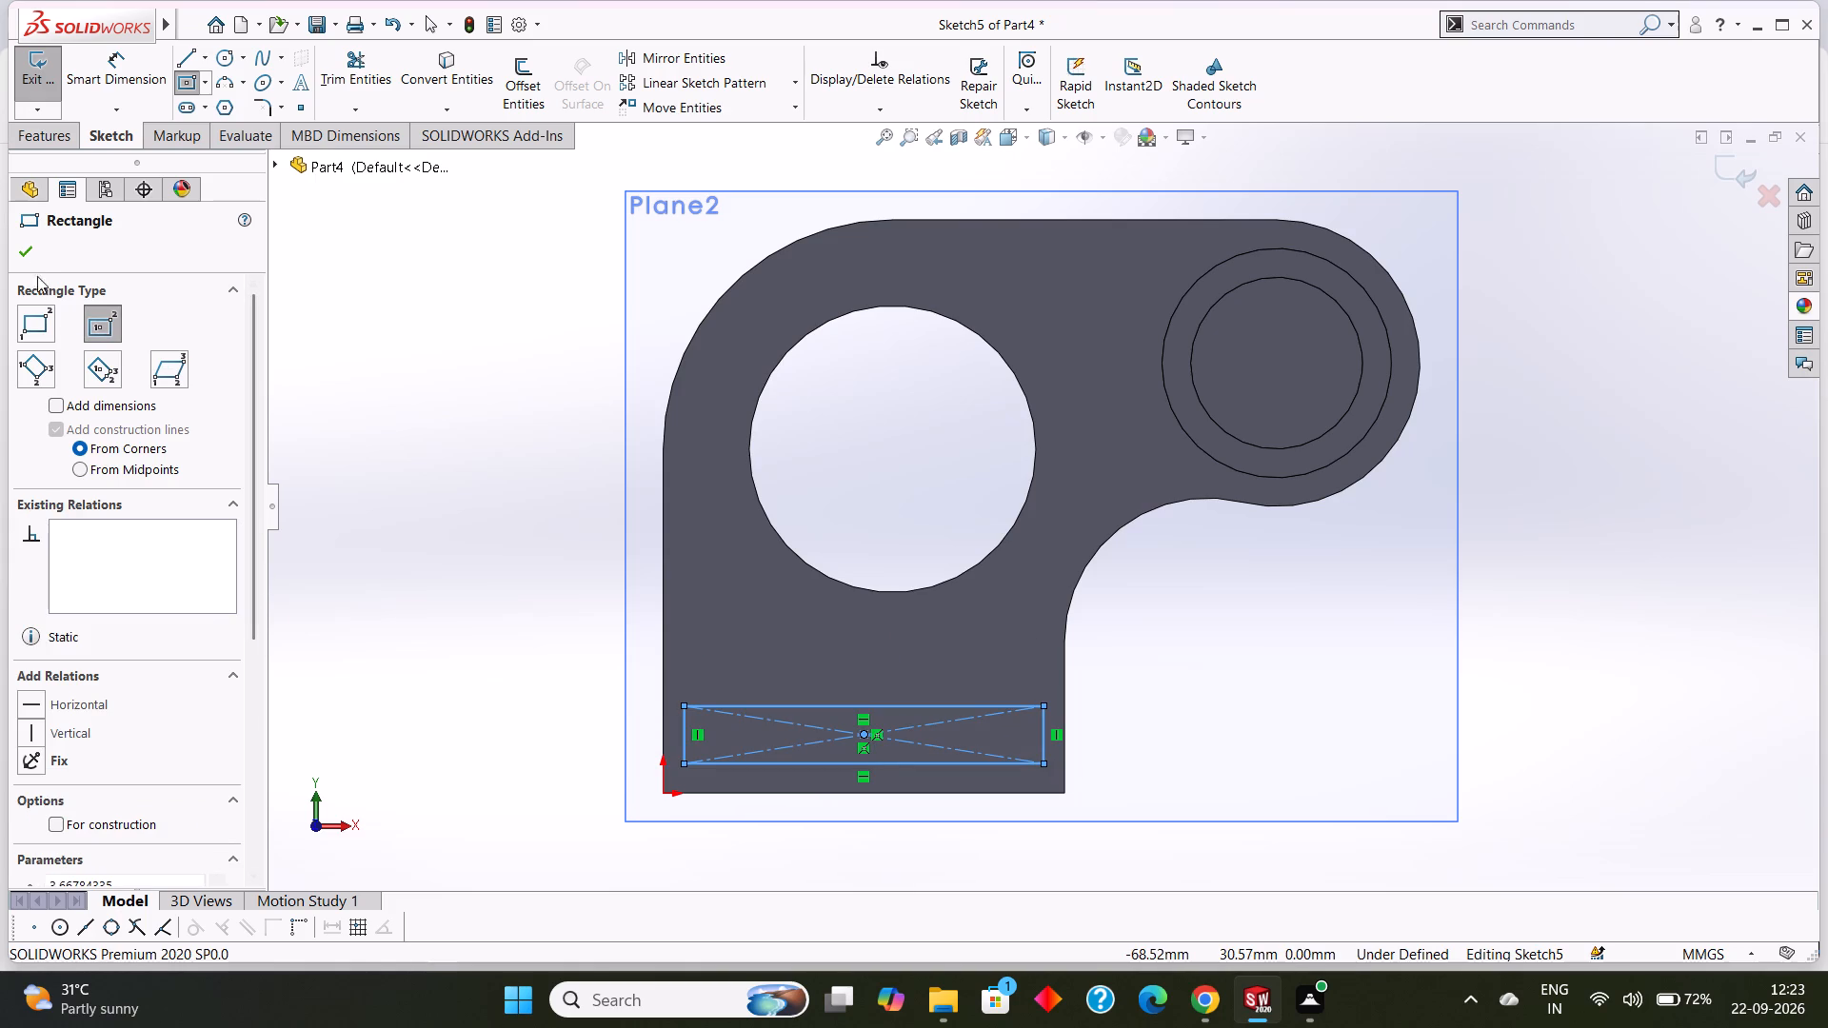
left_click(20, 253)
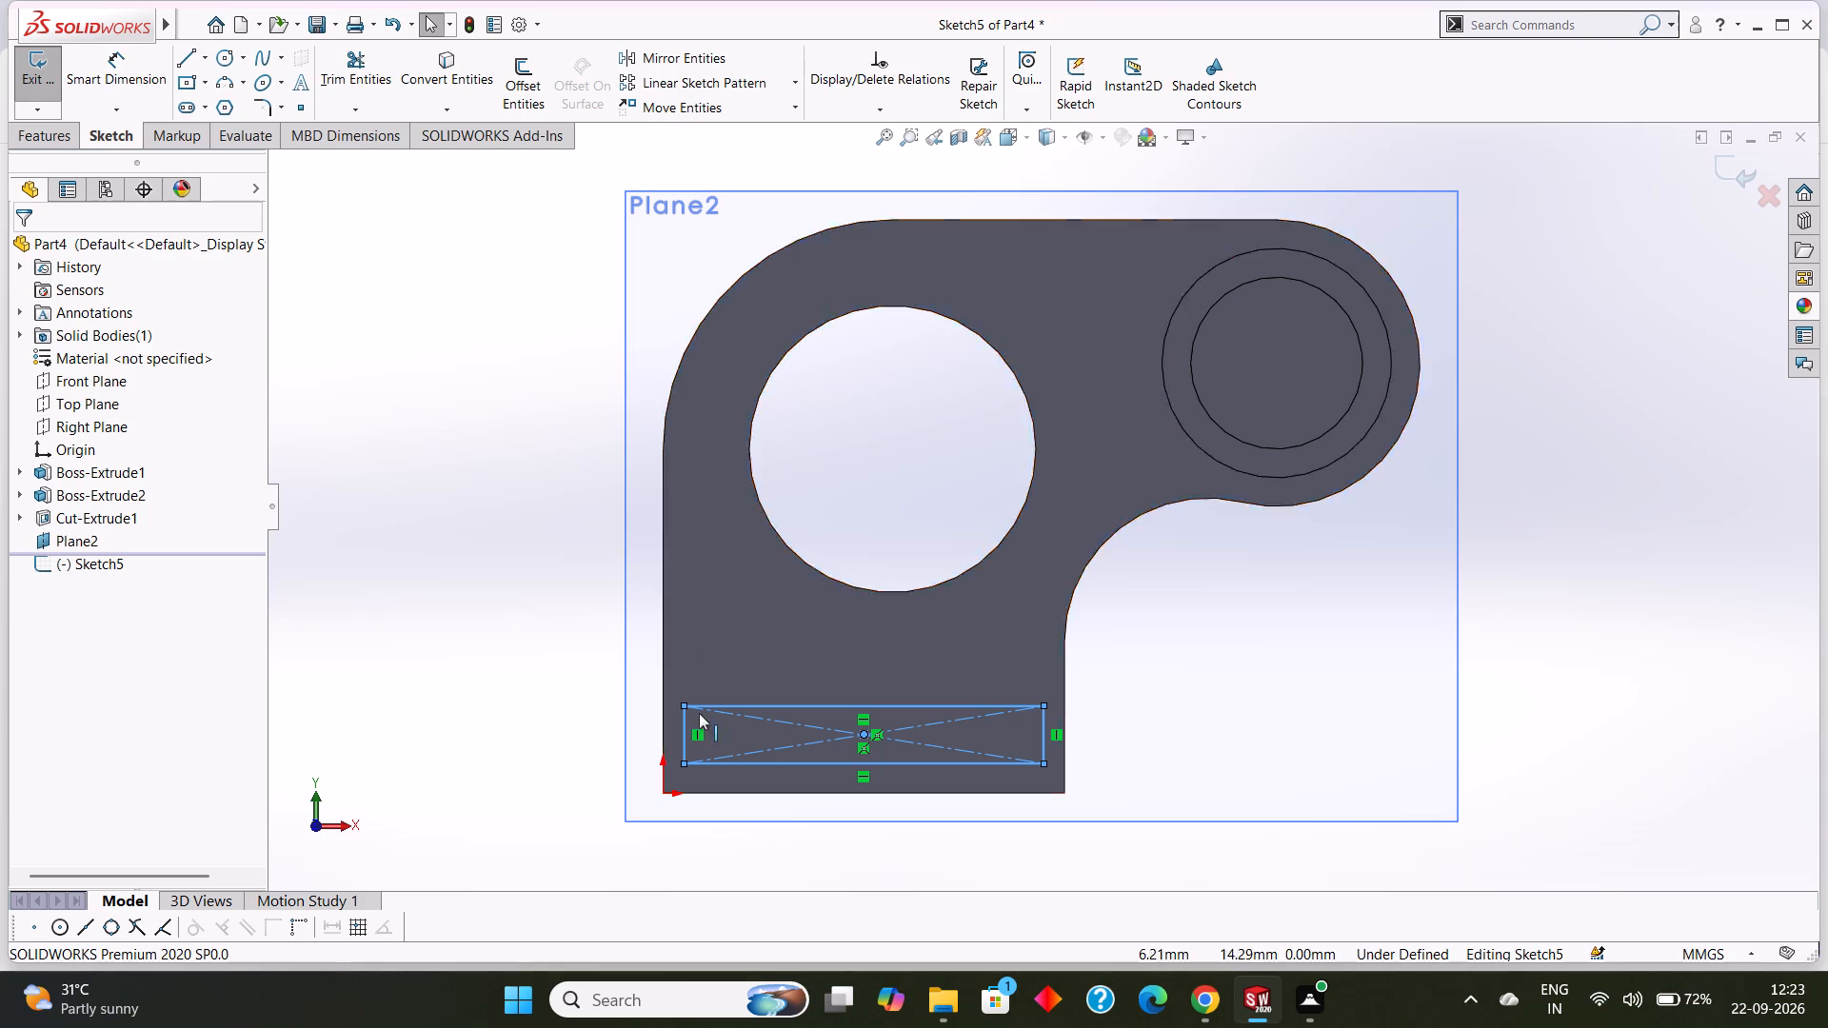
key("Escape")
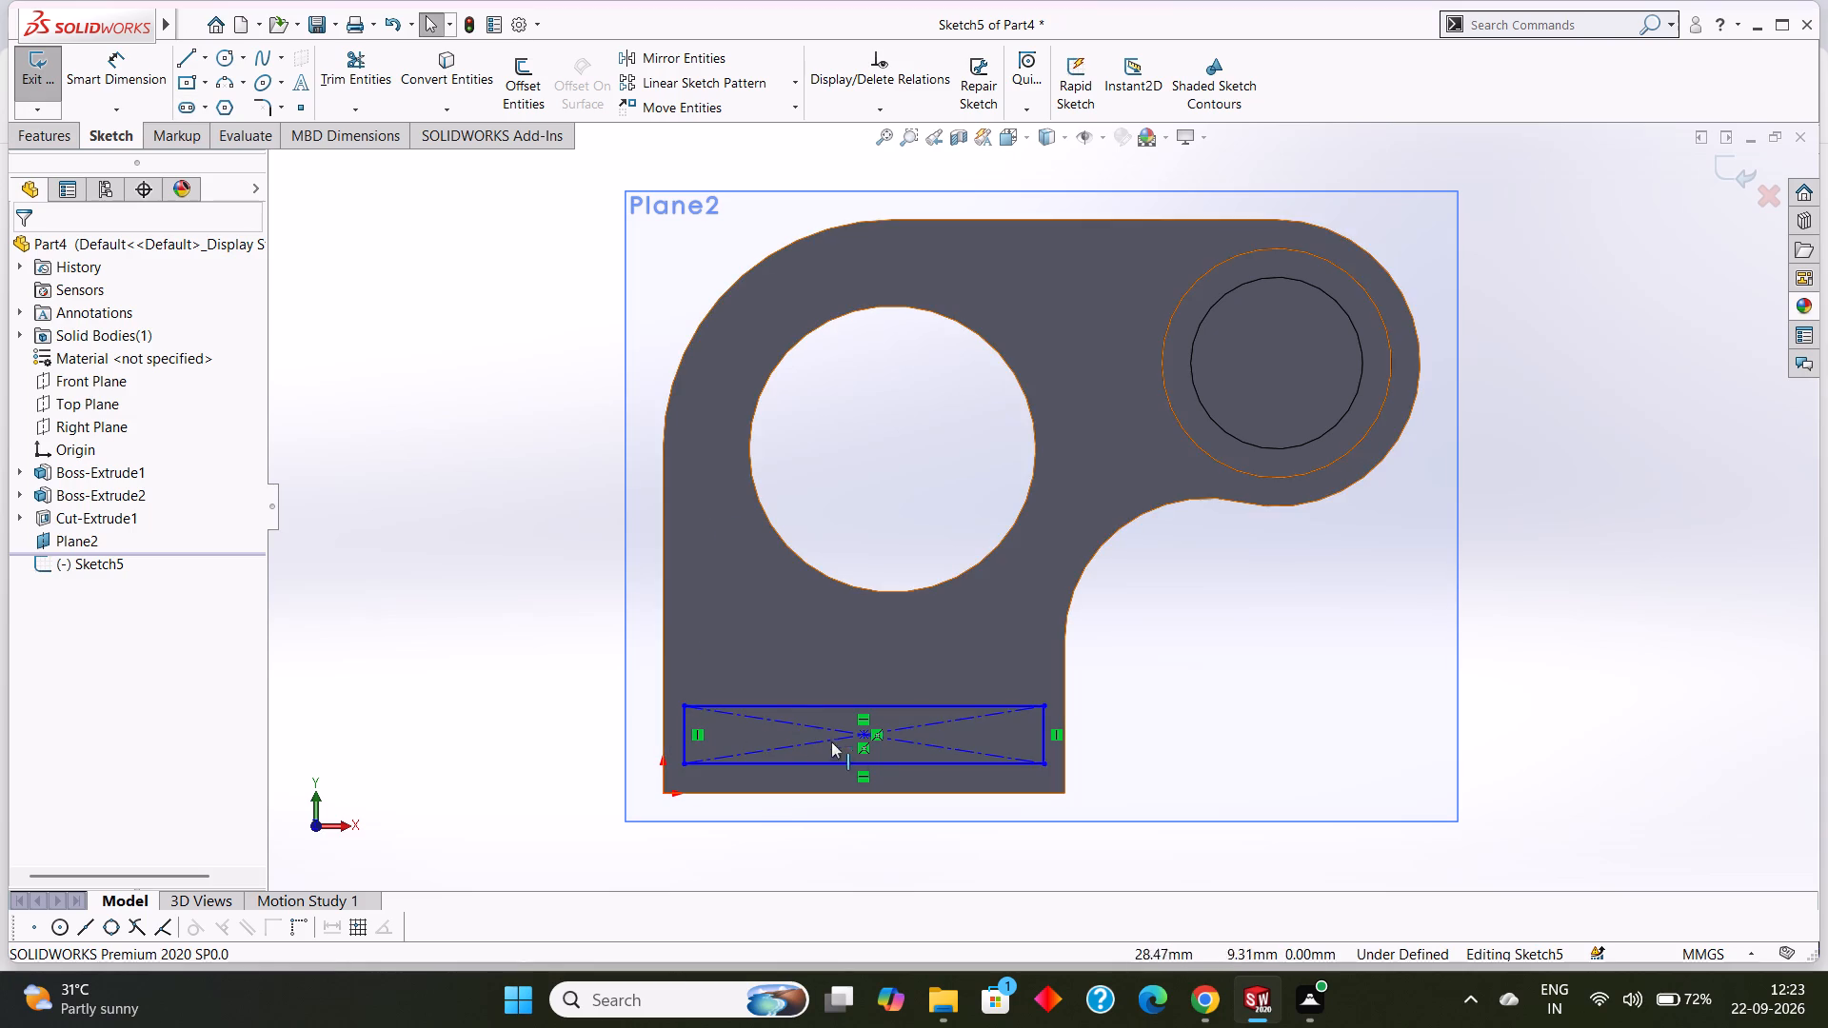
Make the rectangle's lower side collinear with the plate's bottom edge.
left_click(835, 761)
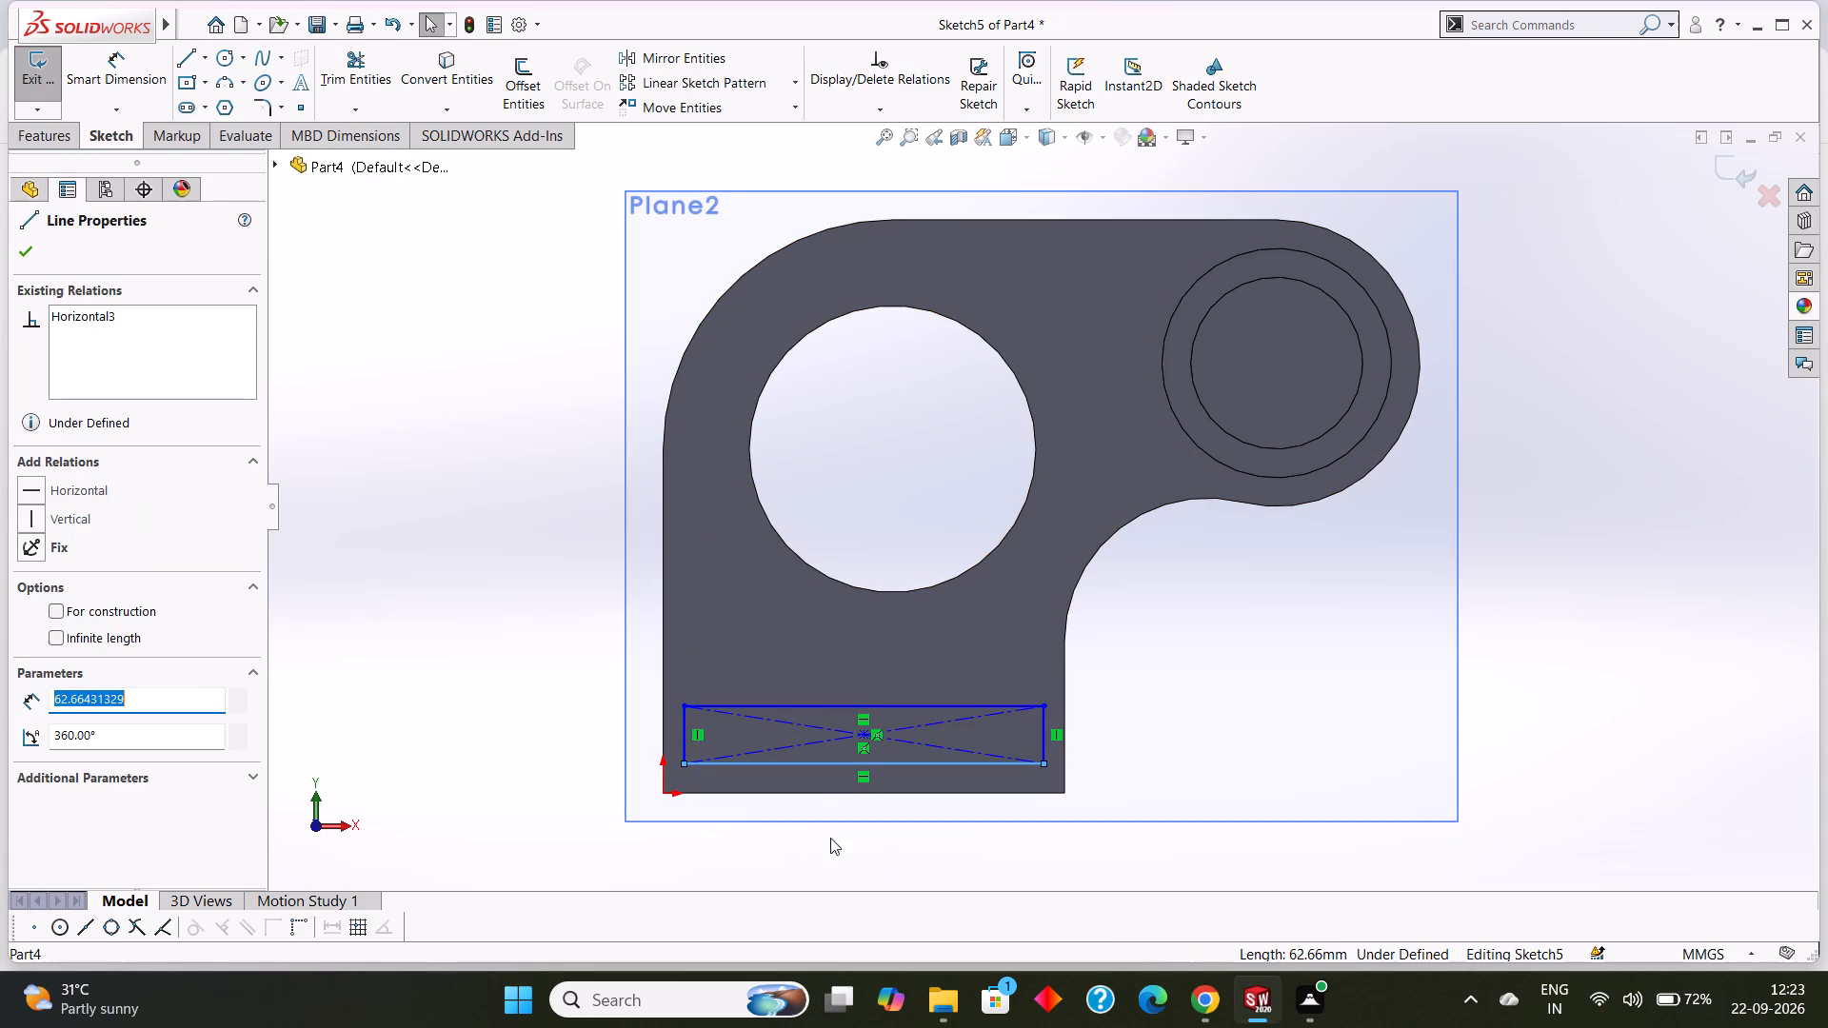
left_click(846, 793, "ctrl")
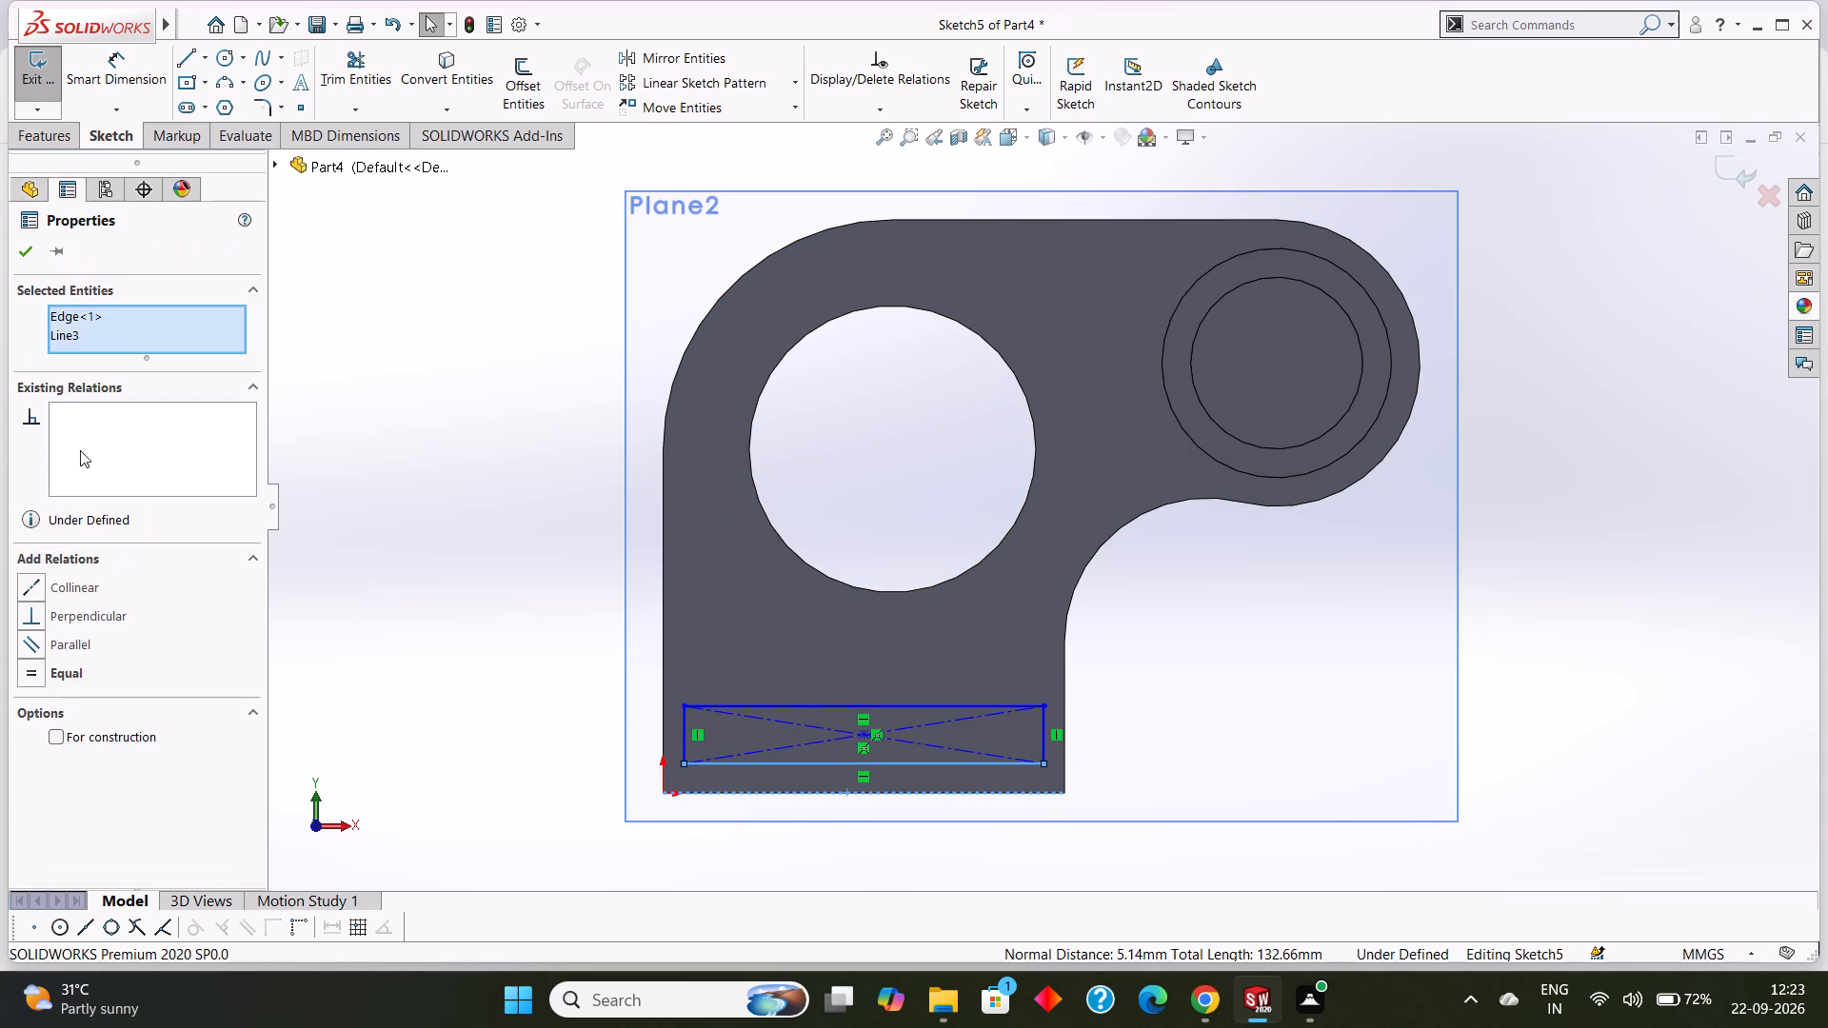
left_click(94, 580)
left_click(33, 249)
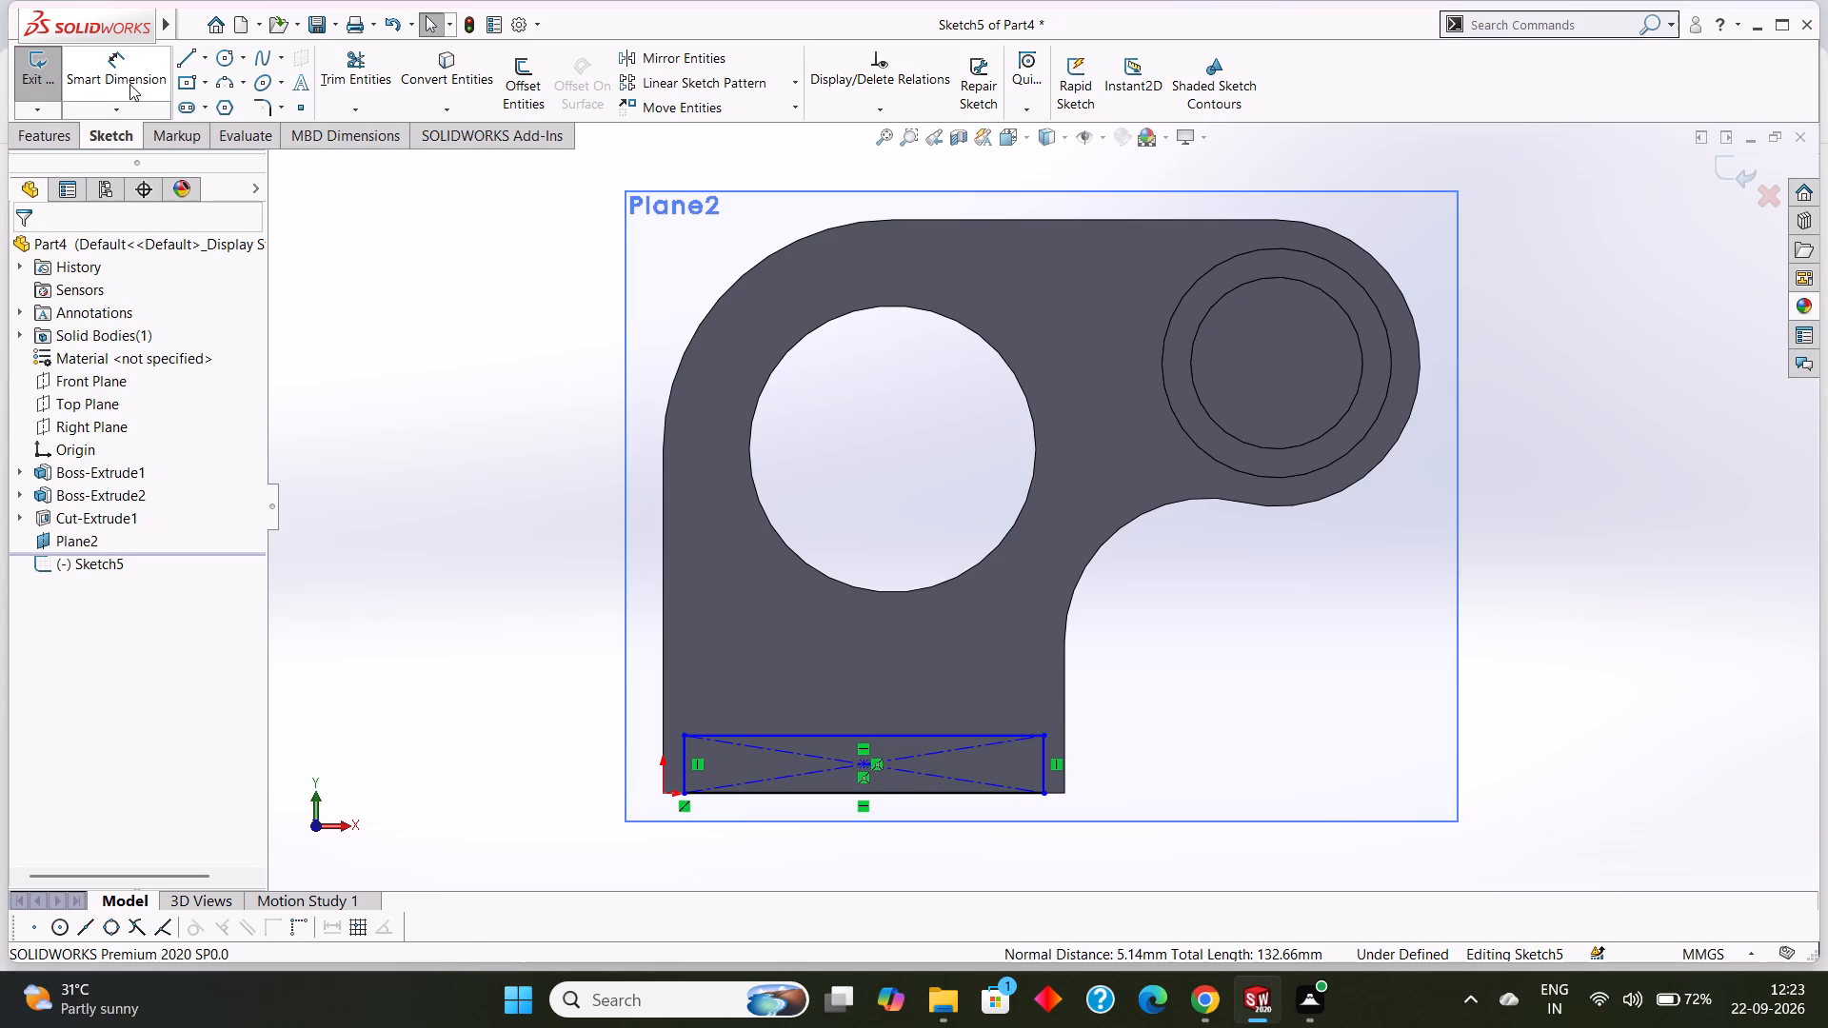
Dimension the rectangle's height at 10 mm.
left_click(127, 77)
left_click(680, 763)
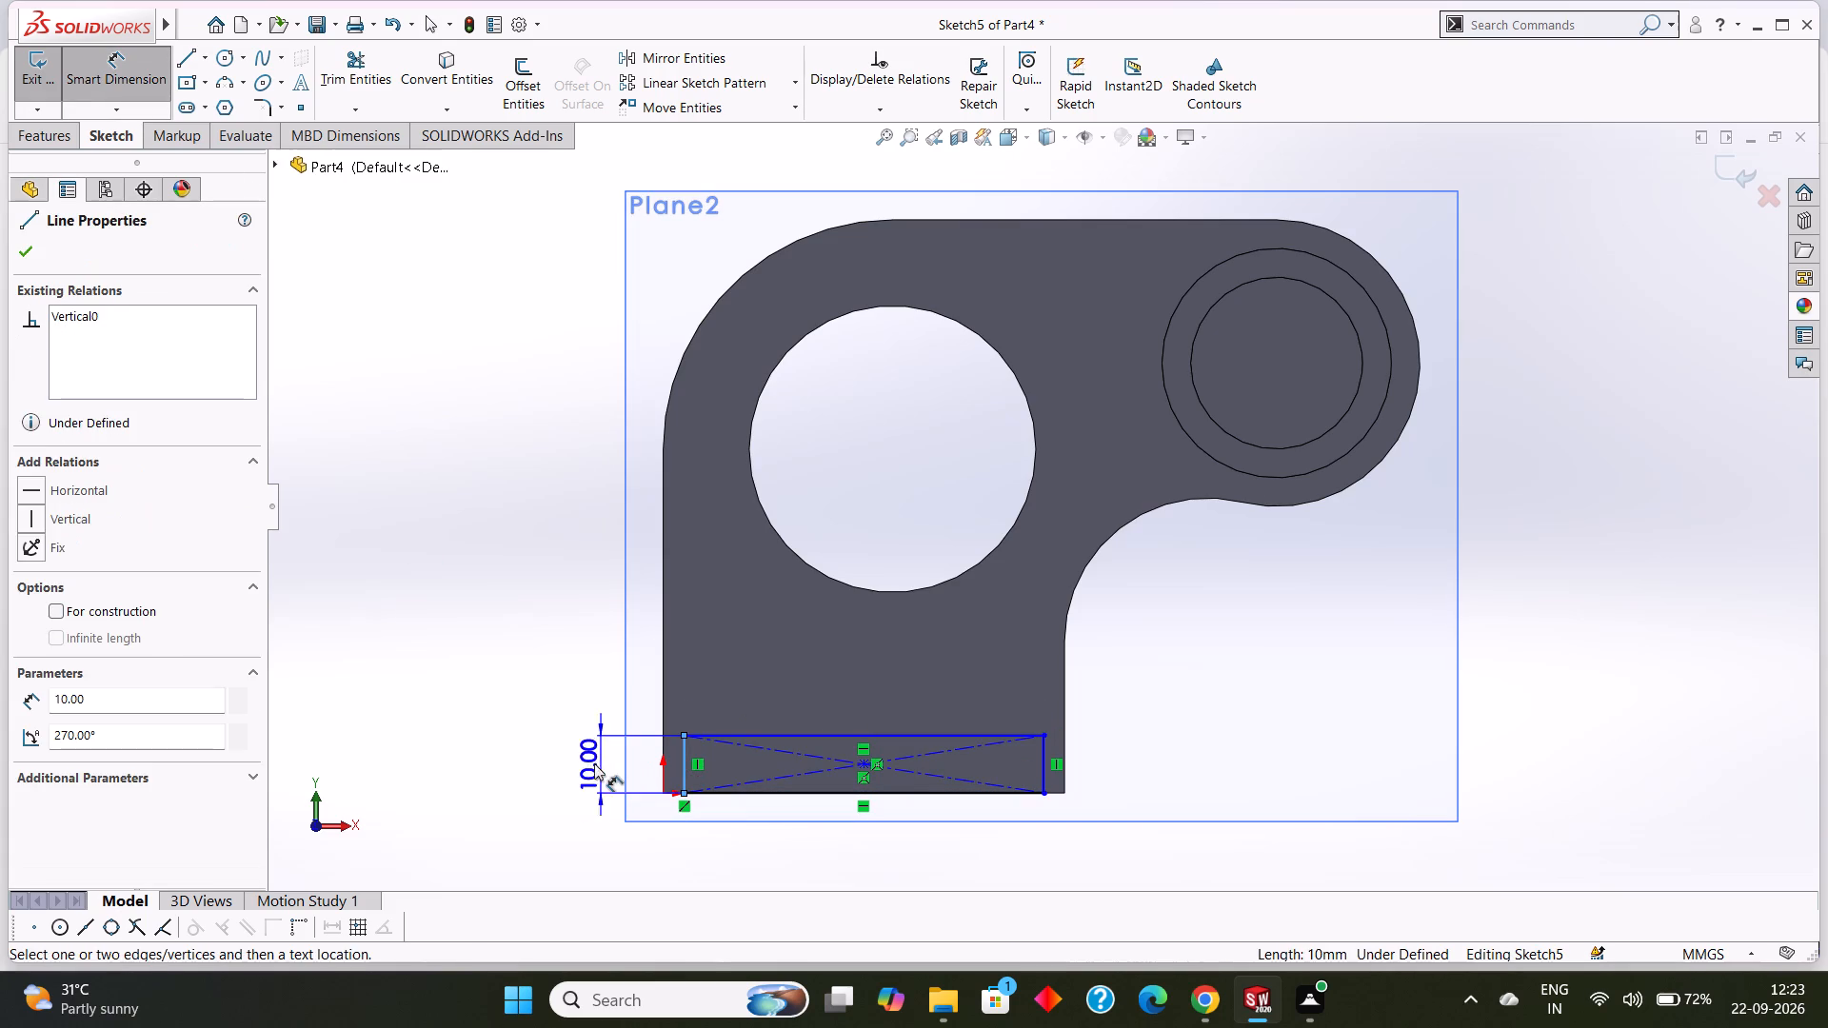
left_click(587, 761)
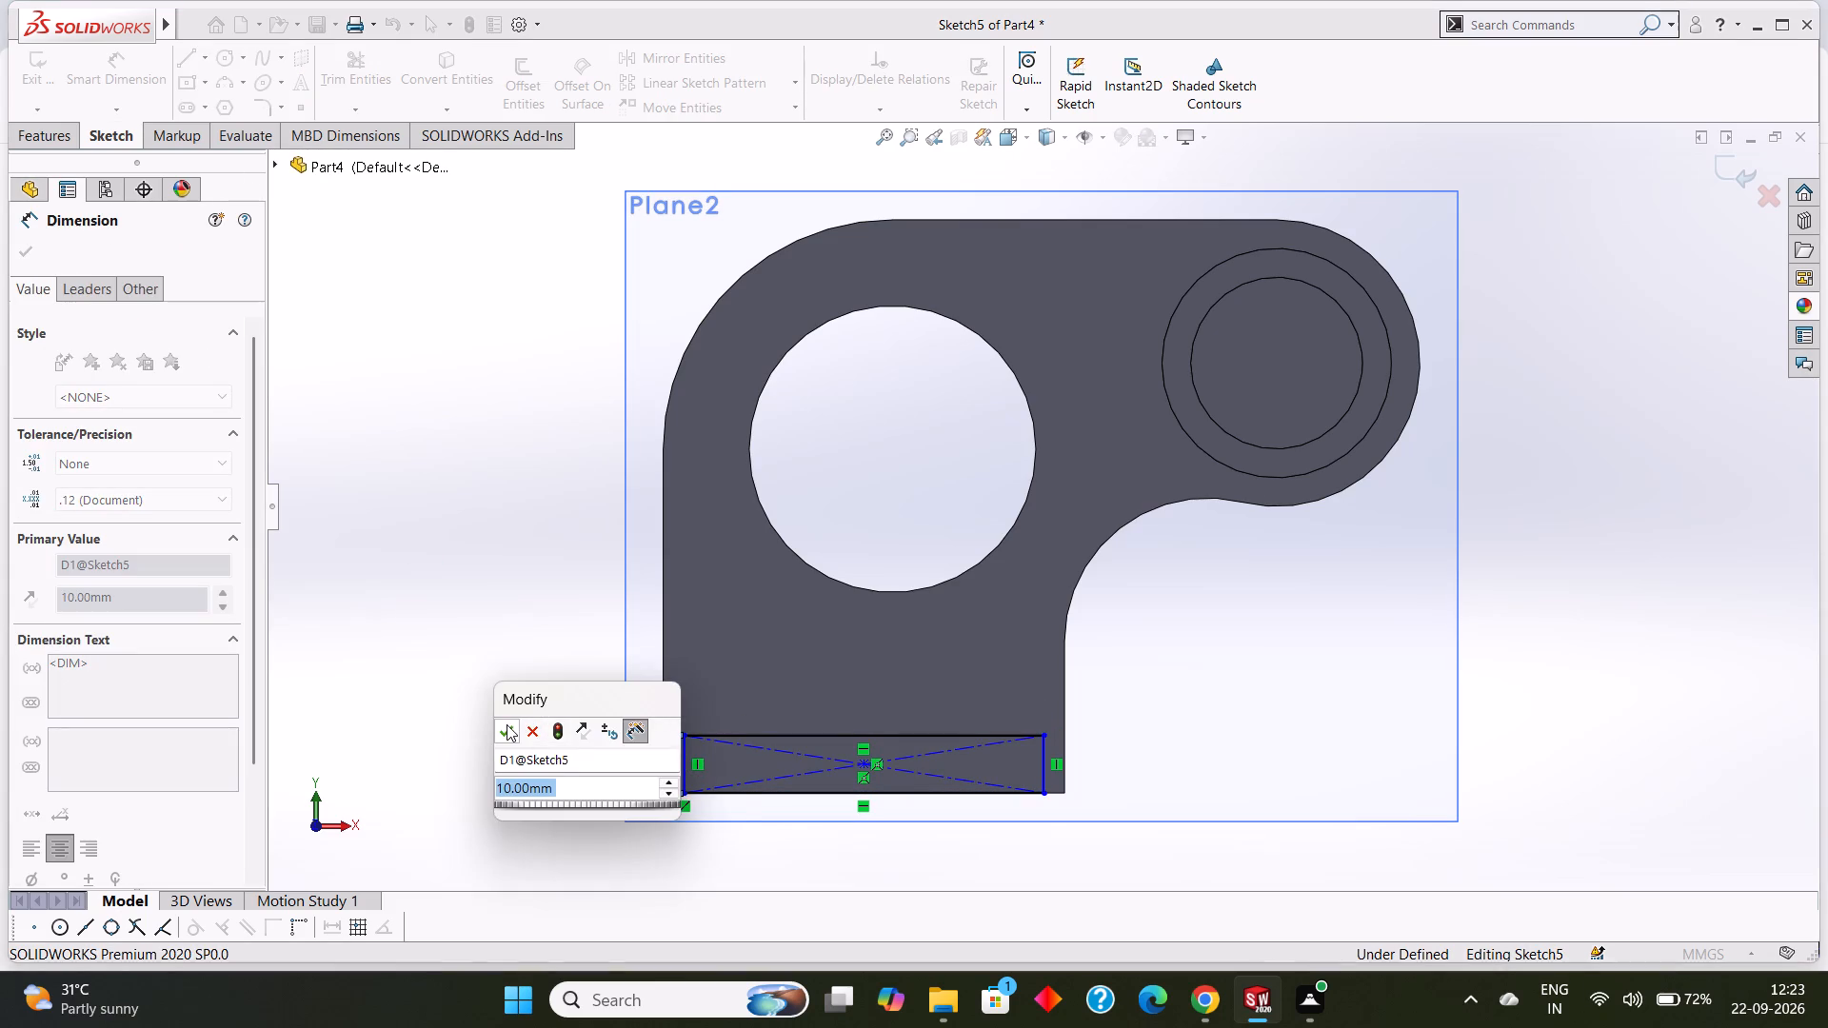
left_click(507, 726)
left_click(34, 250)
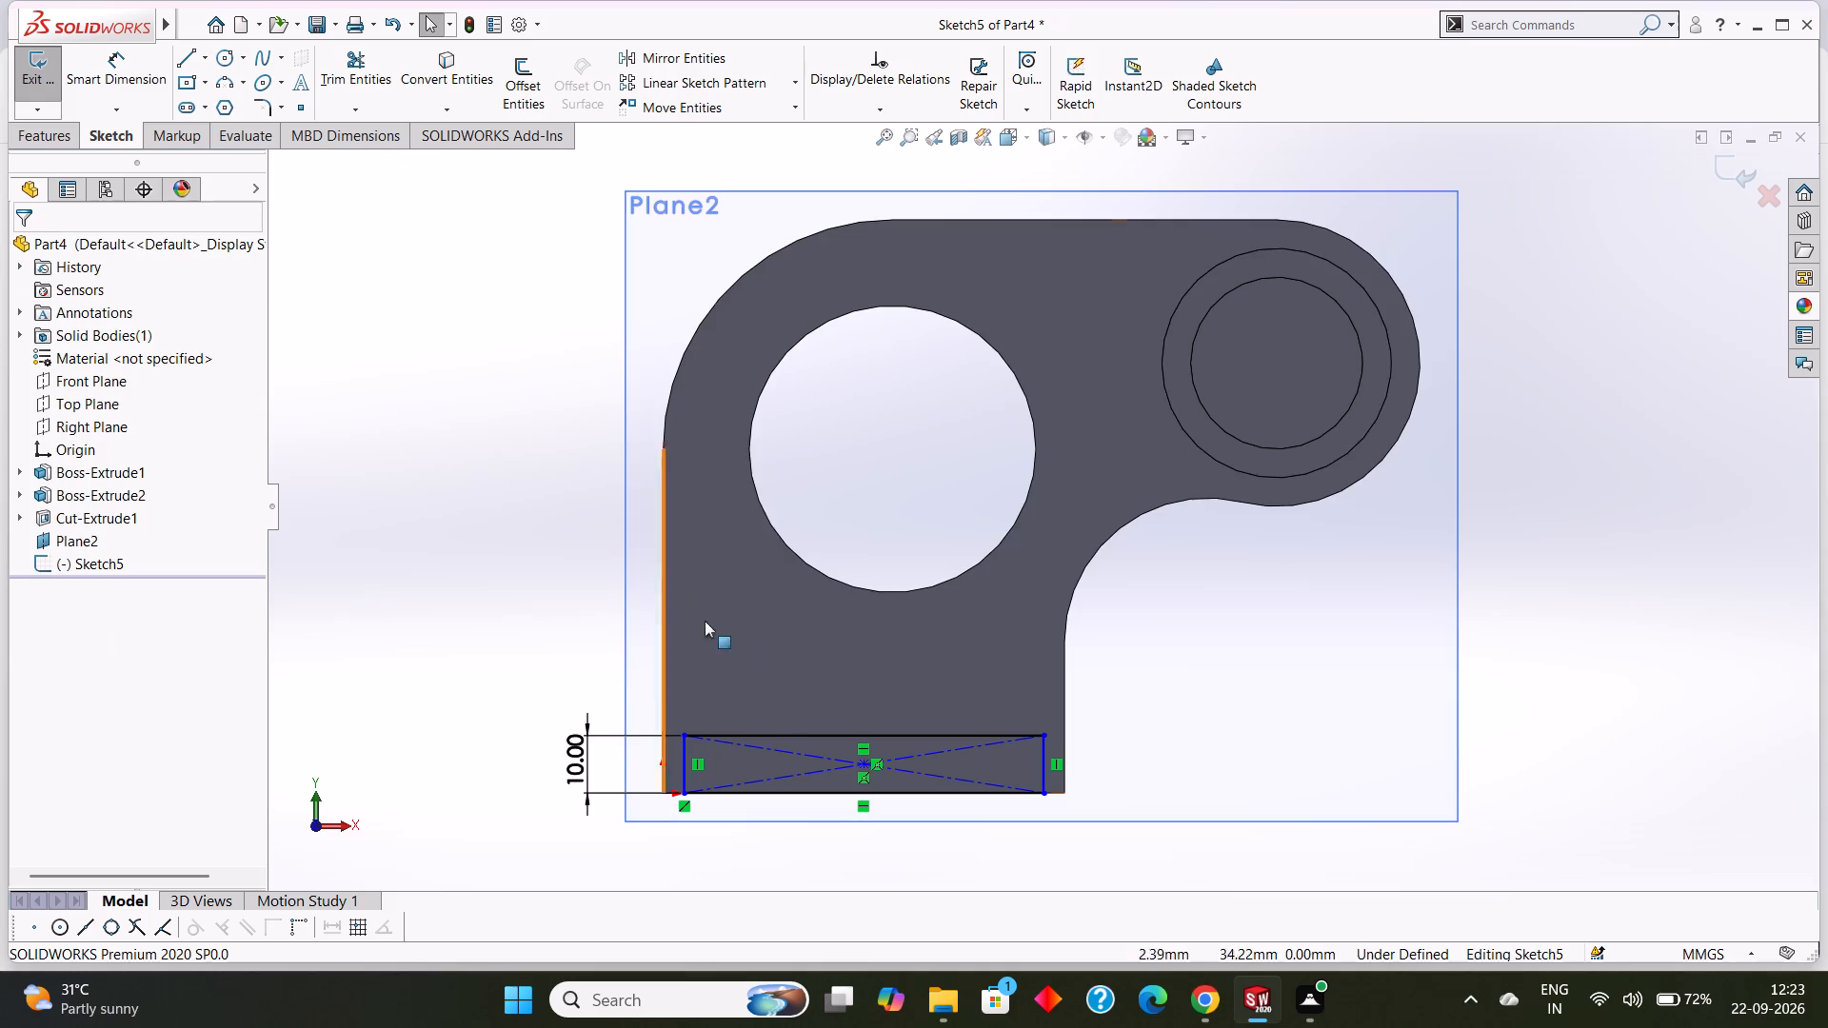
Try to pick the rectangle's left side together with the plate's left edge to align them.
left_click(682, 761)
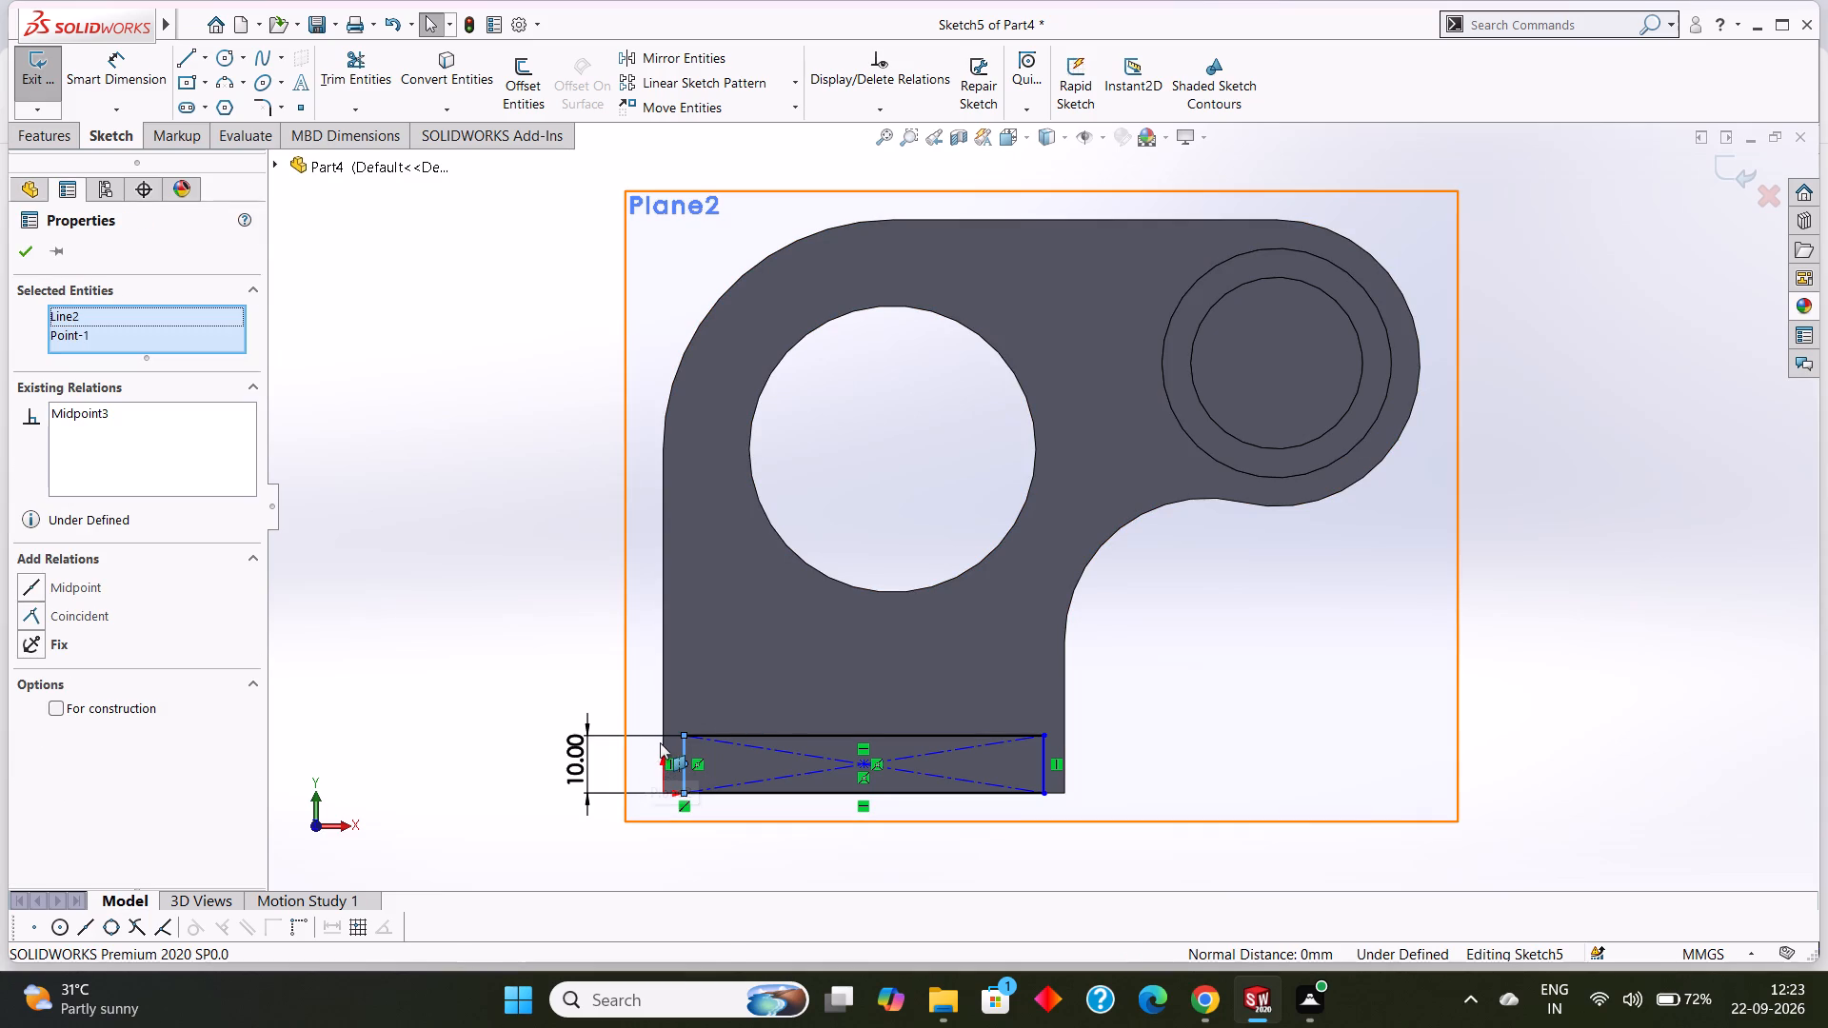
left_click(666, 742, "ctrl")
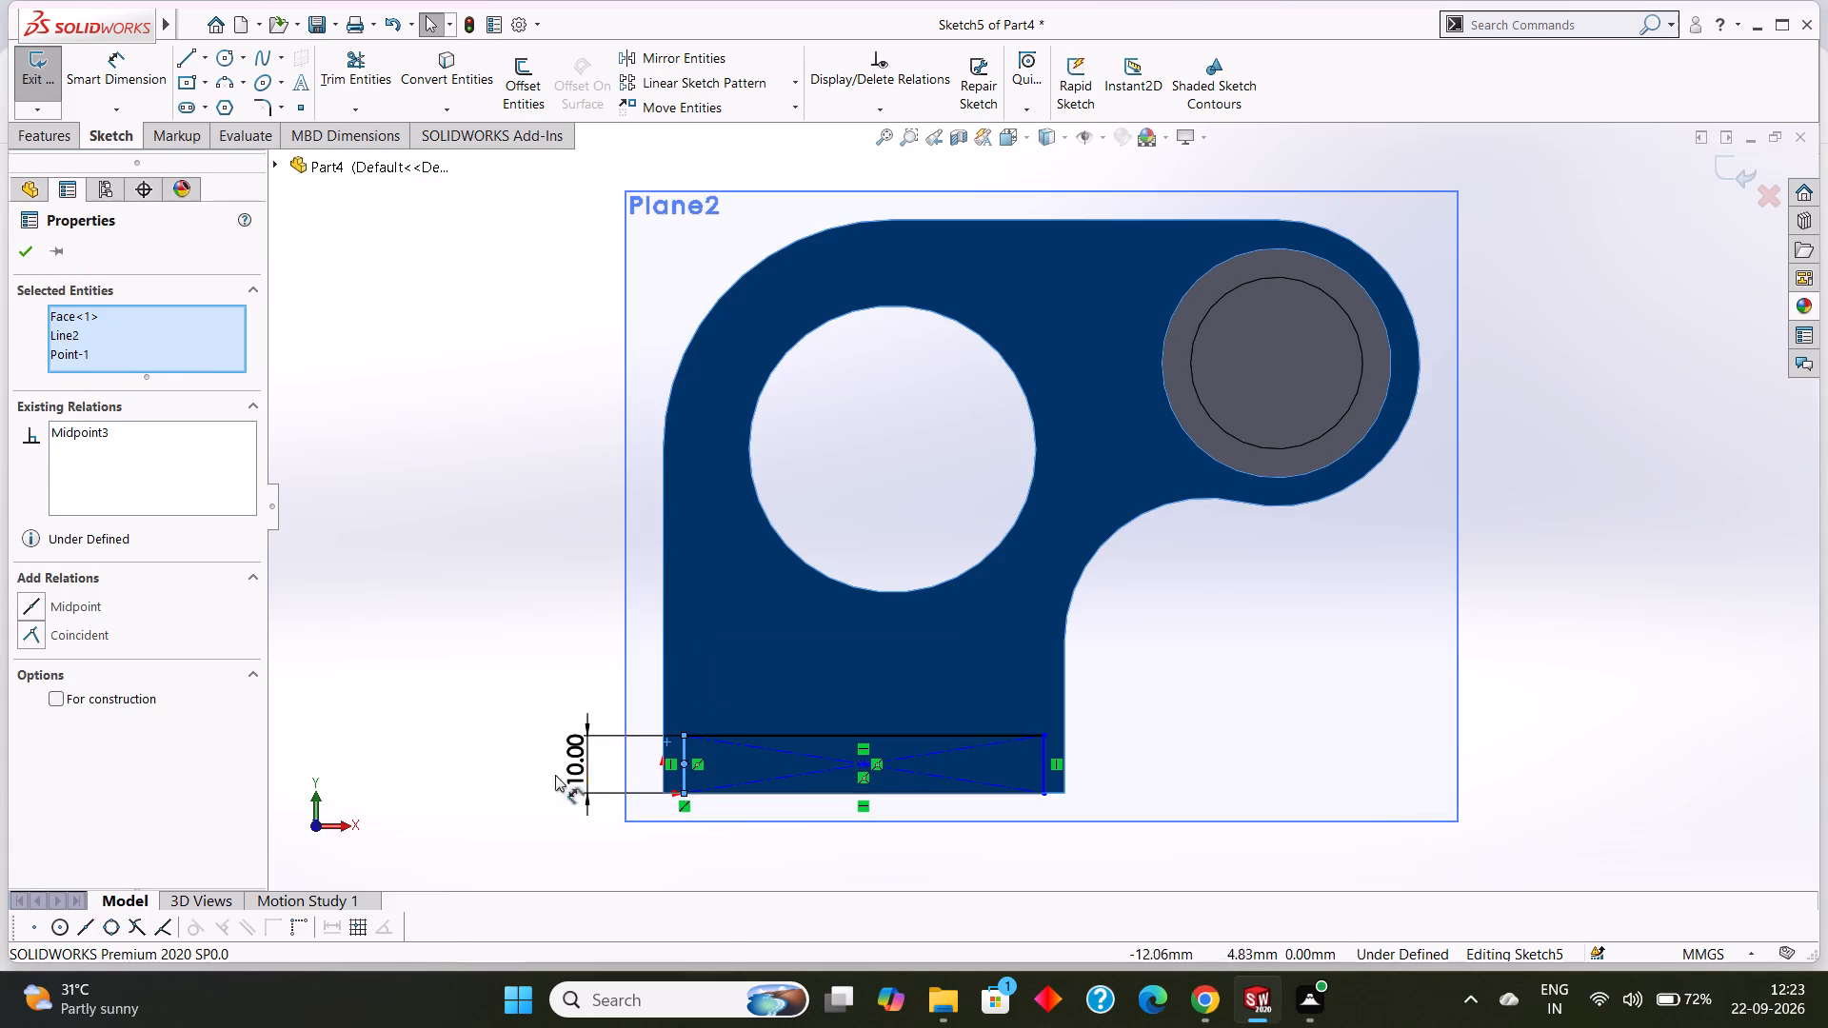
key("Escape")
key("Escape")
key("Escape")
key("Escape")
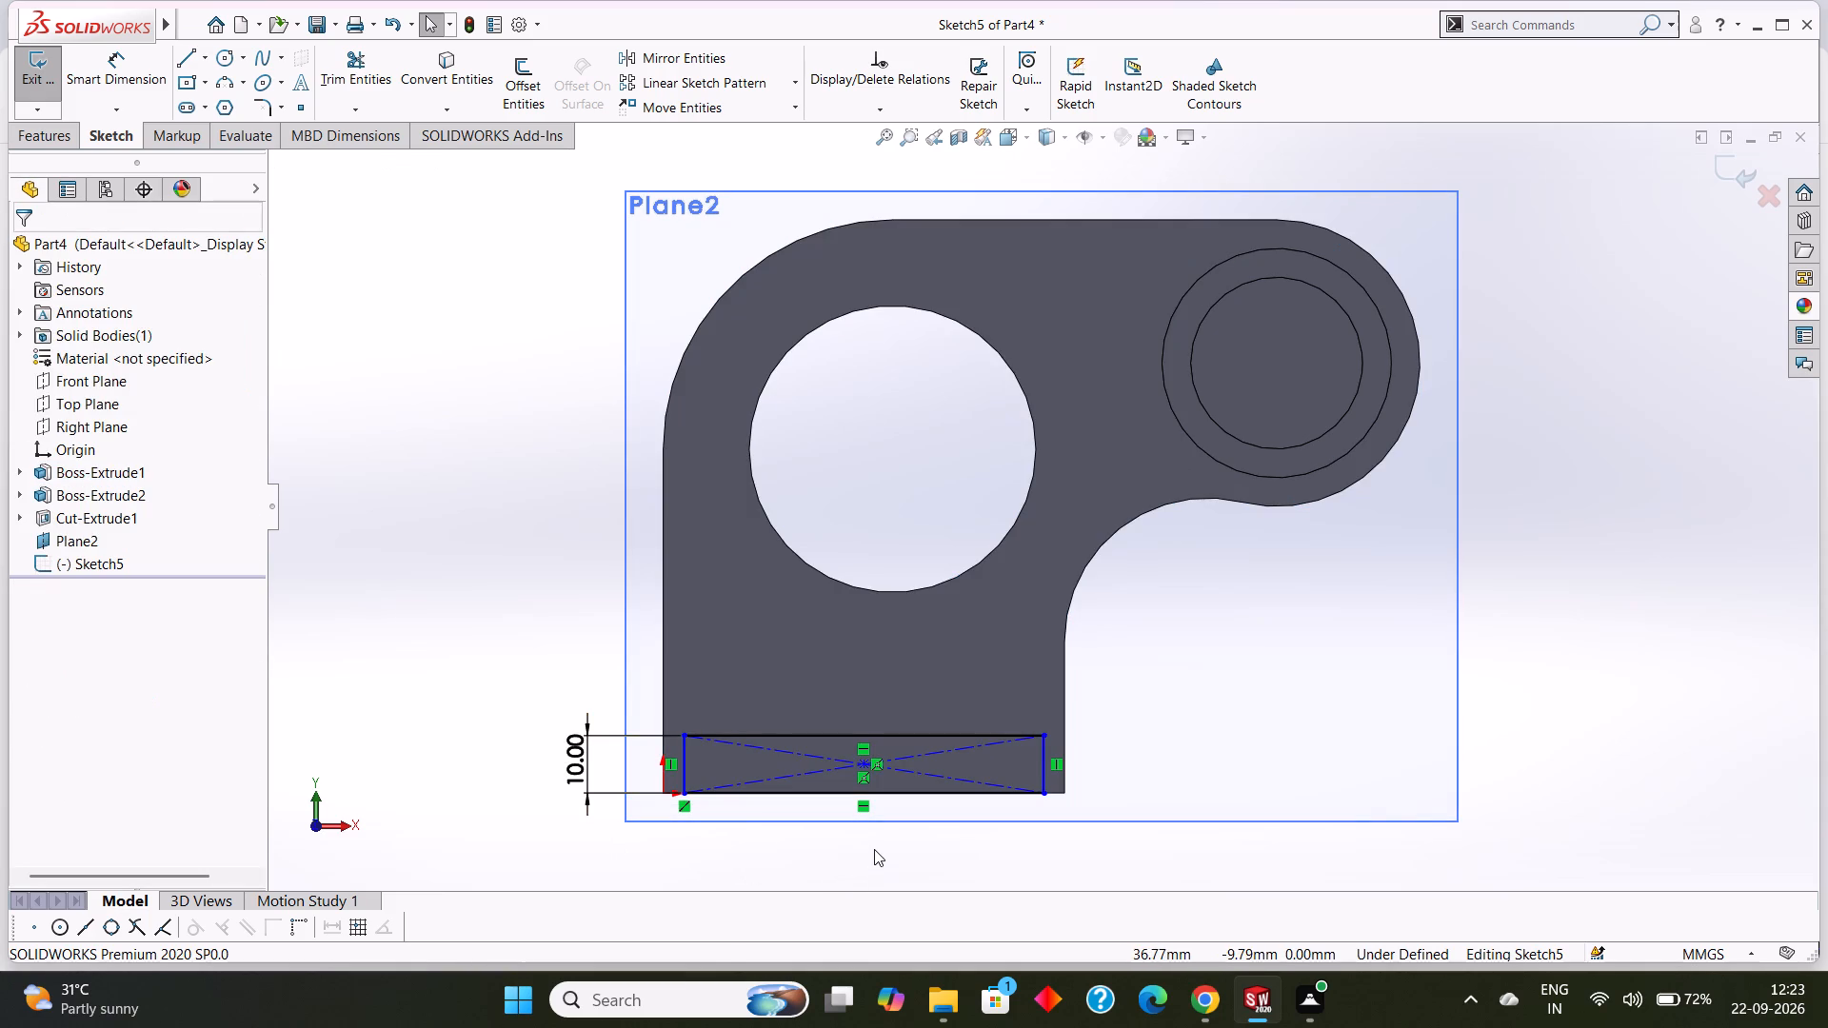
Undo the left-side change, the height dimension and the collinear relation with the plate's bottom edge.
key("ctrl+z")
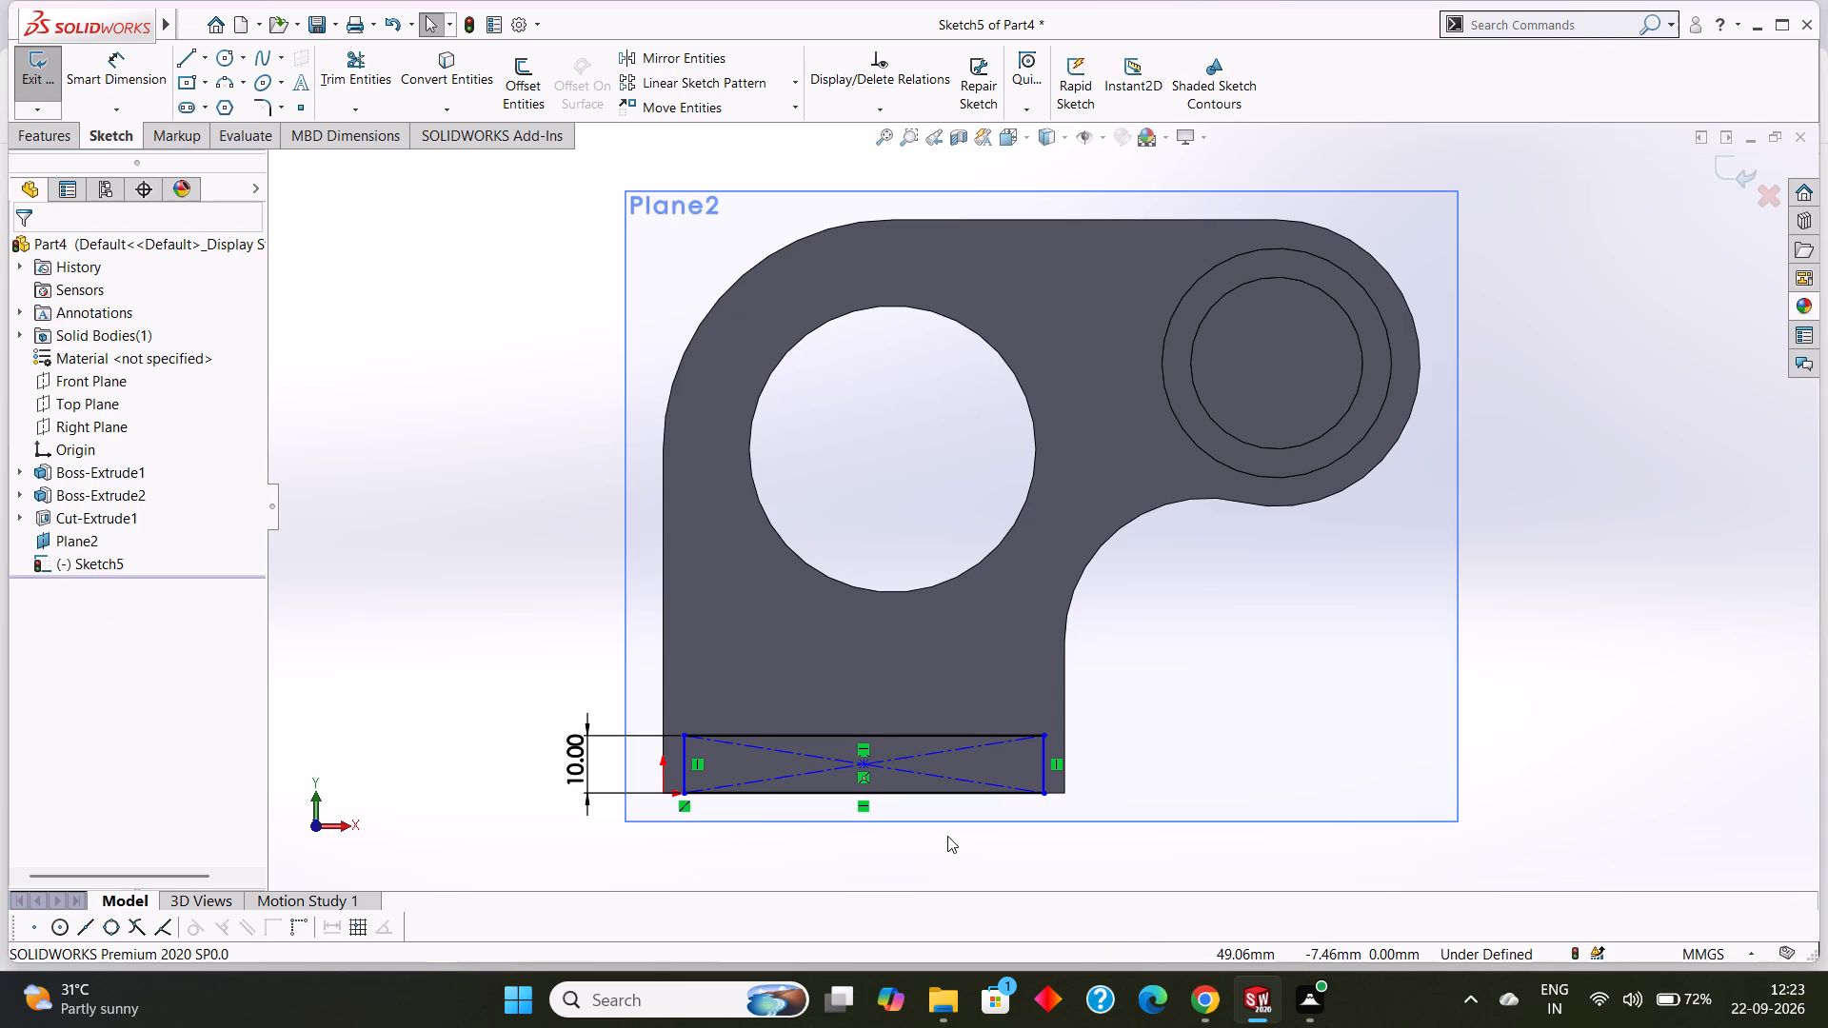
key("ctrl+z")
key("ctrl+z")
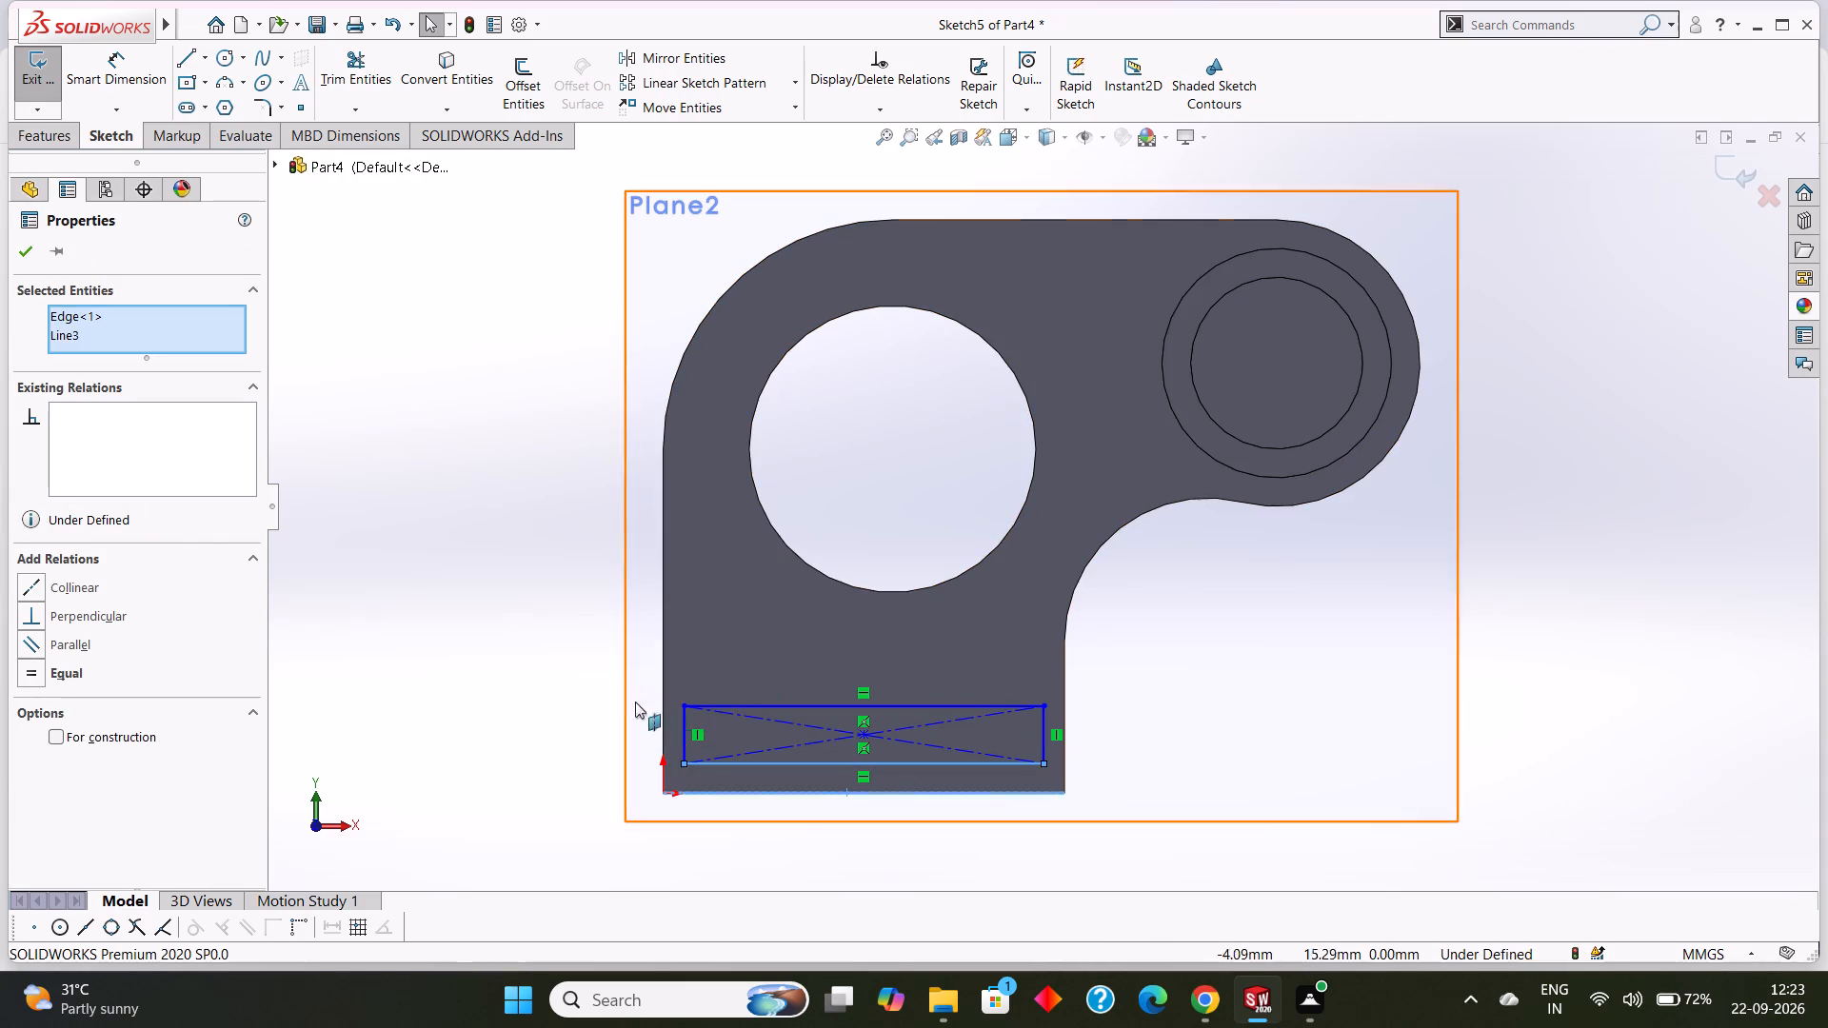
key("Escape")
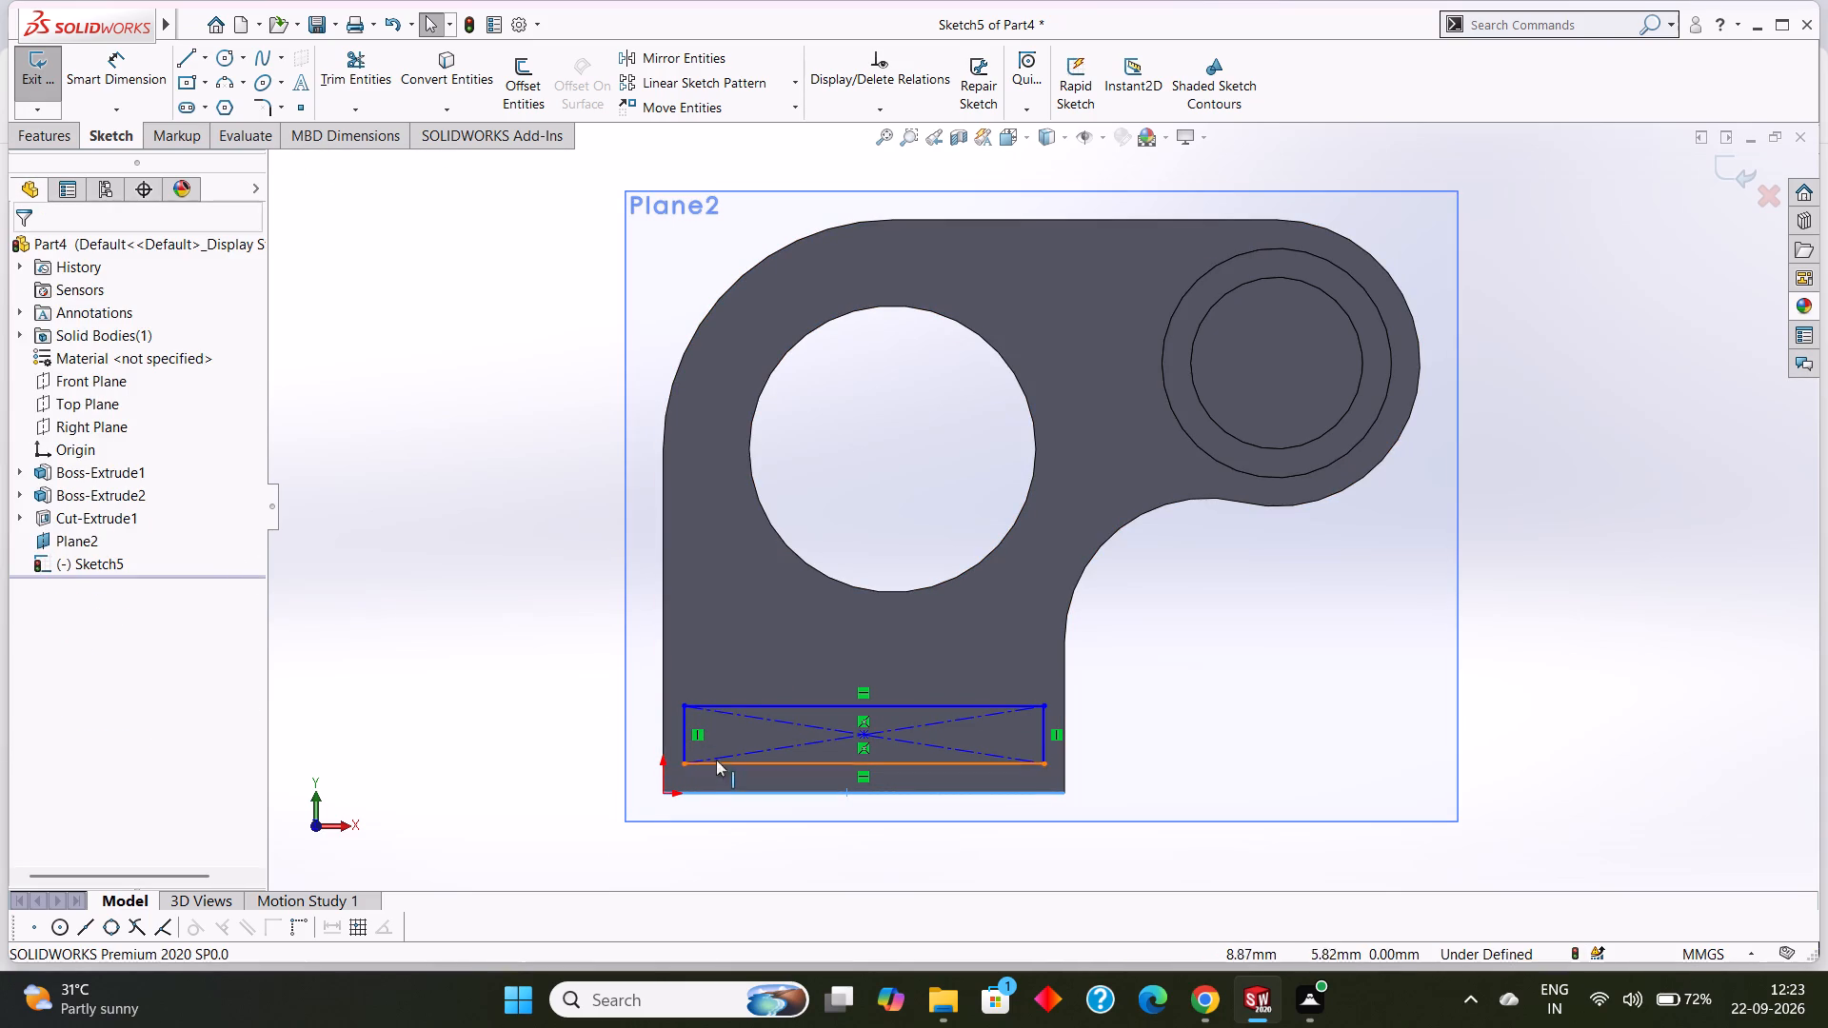
Dimension the rectangle's height at 10 mm, placing the dimension outside the plate's left edge.
left_click(105, 78)
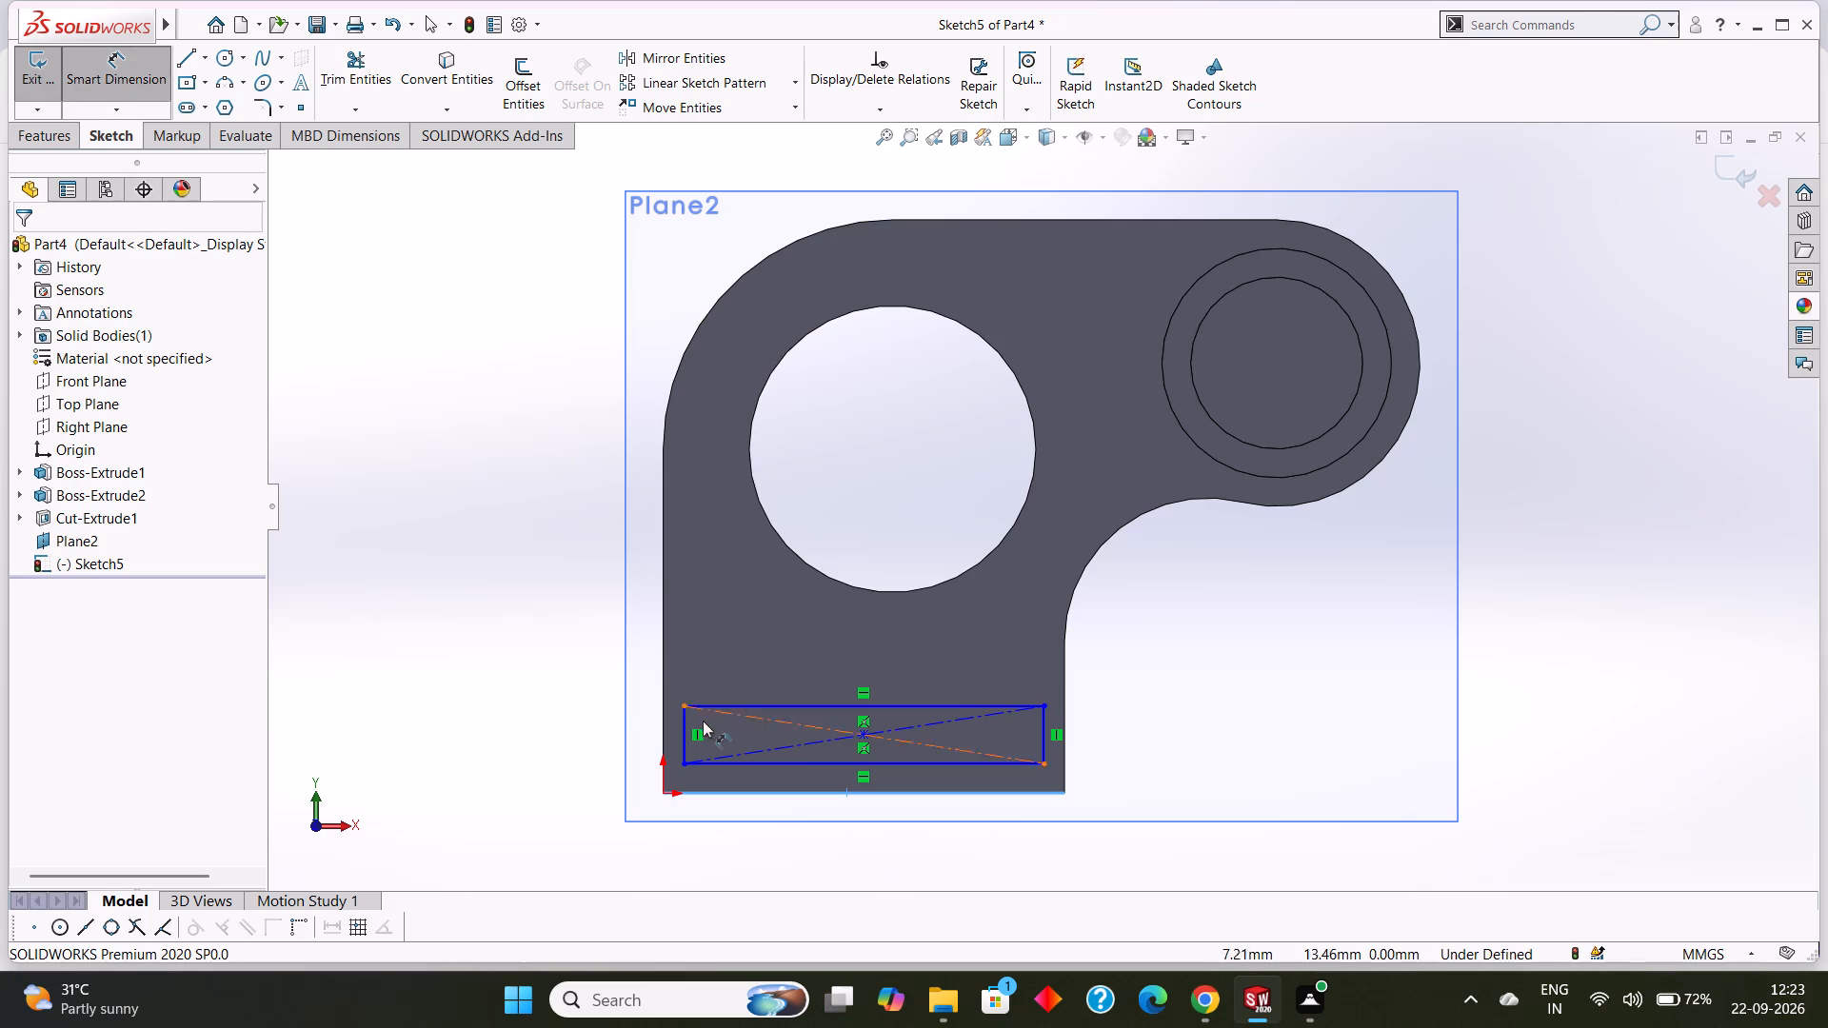
left_click(684, 729)
left_click(589, 716)
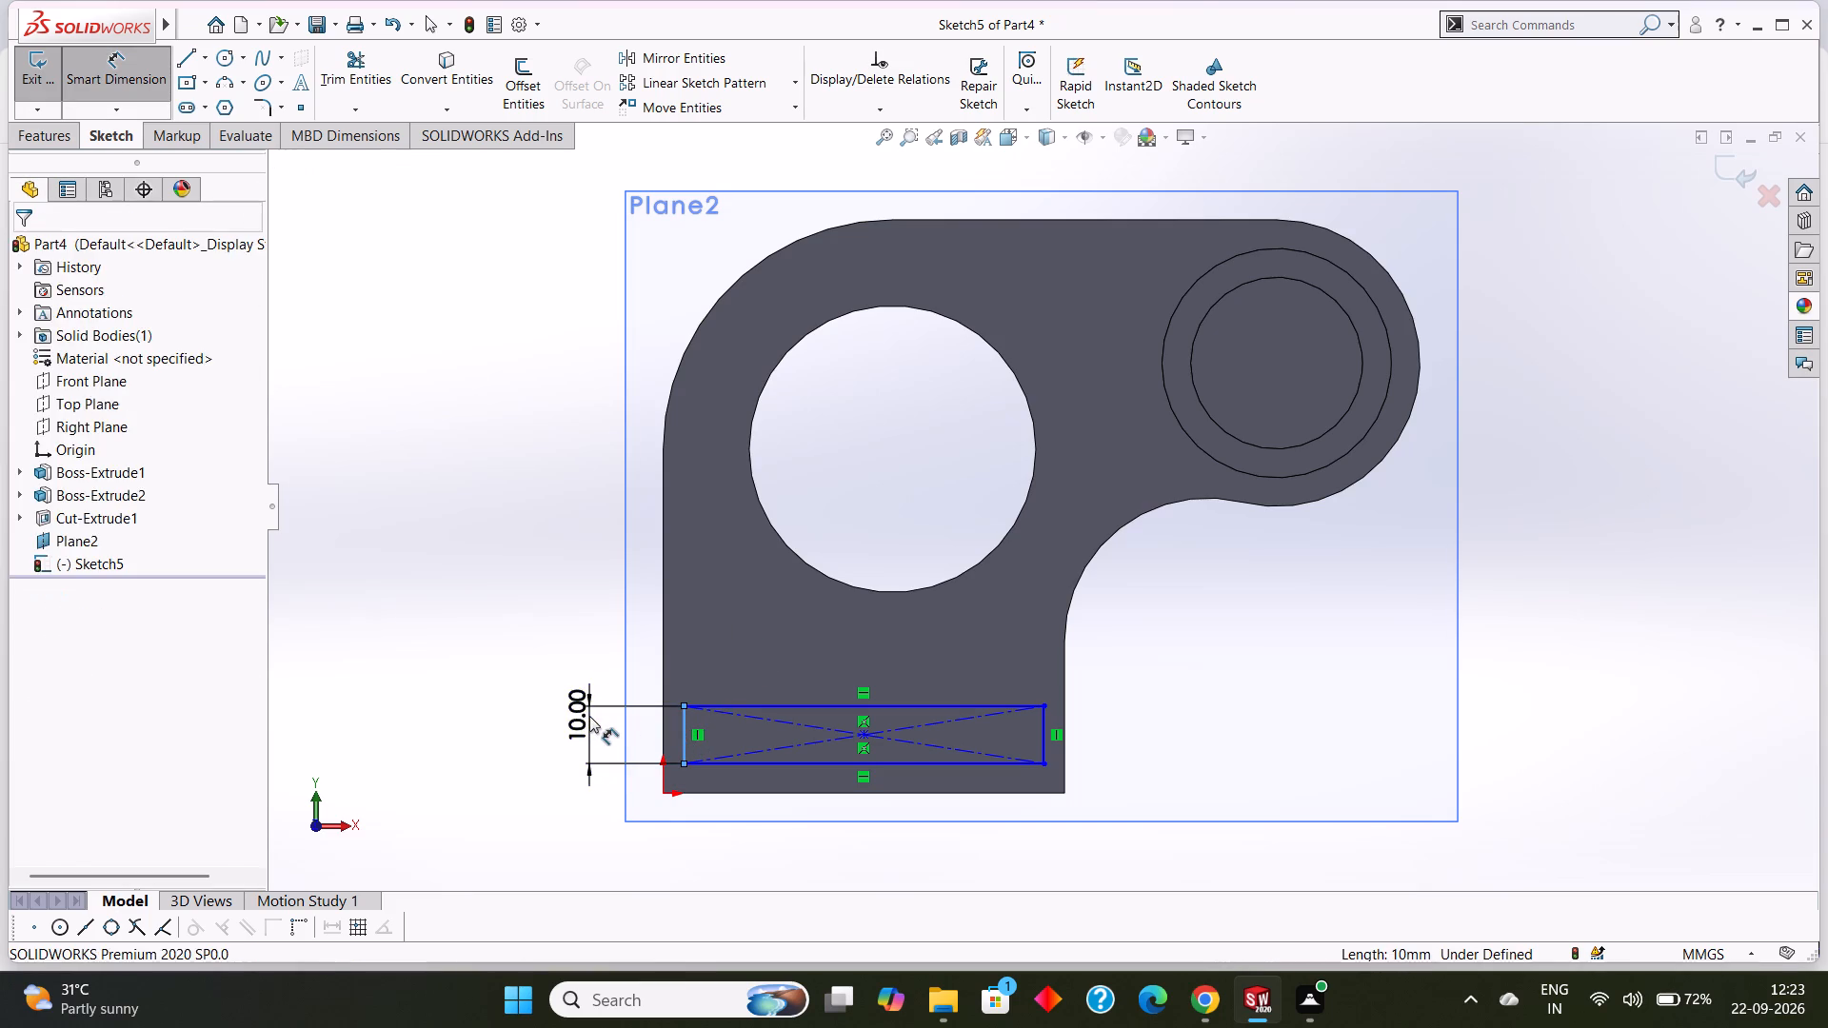
left_click(501, 686)
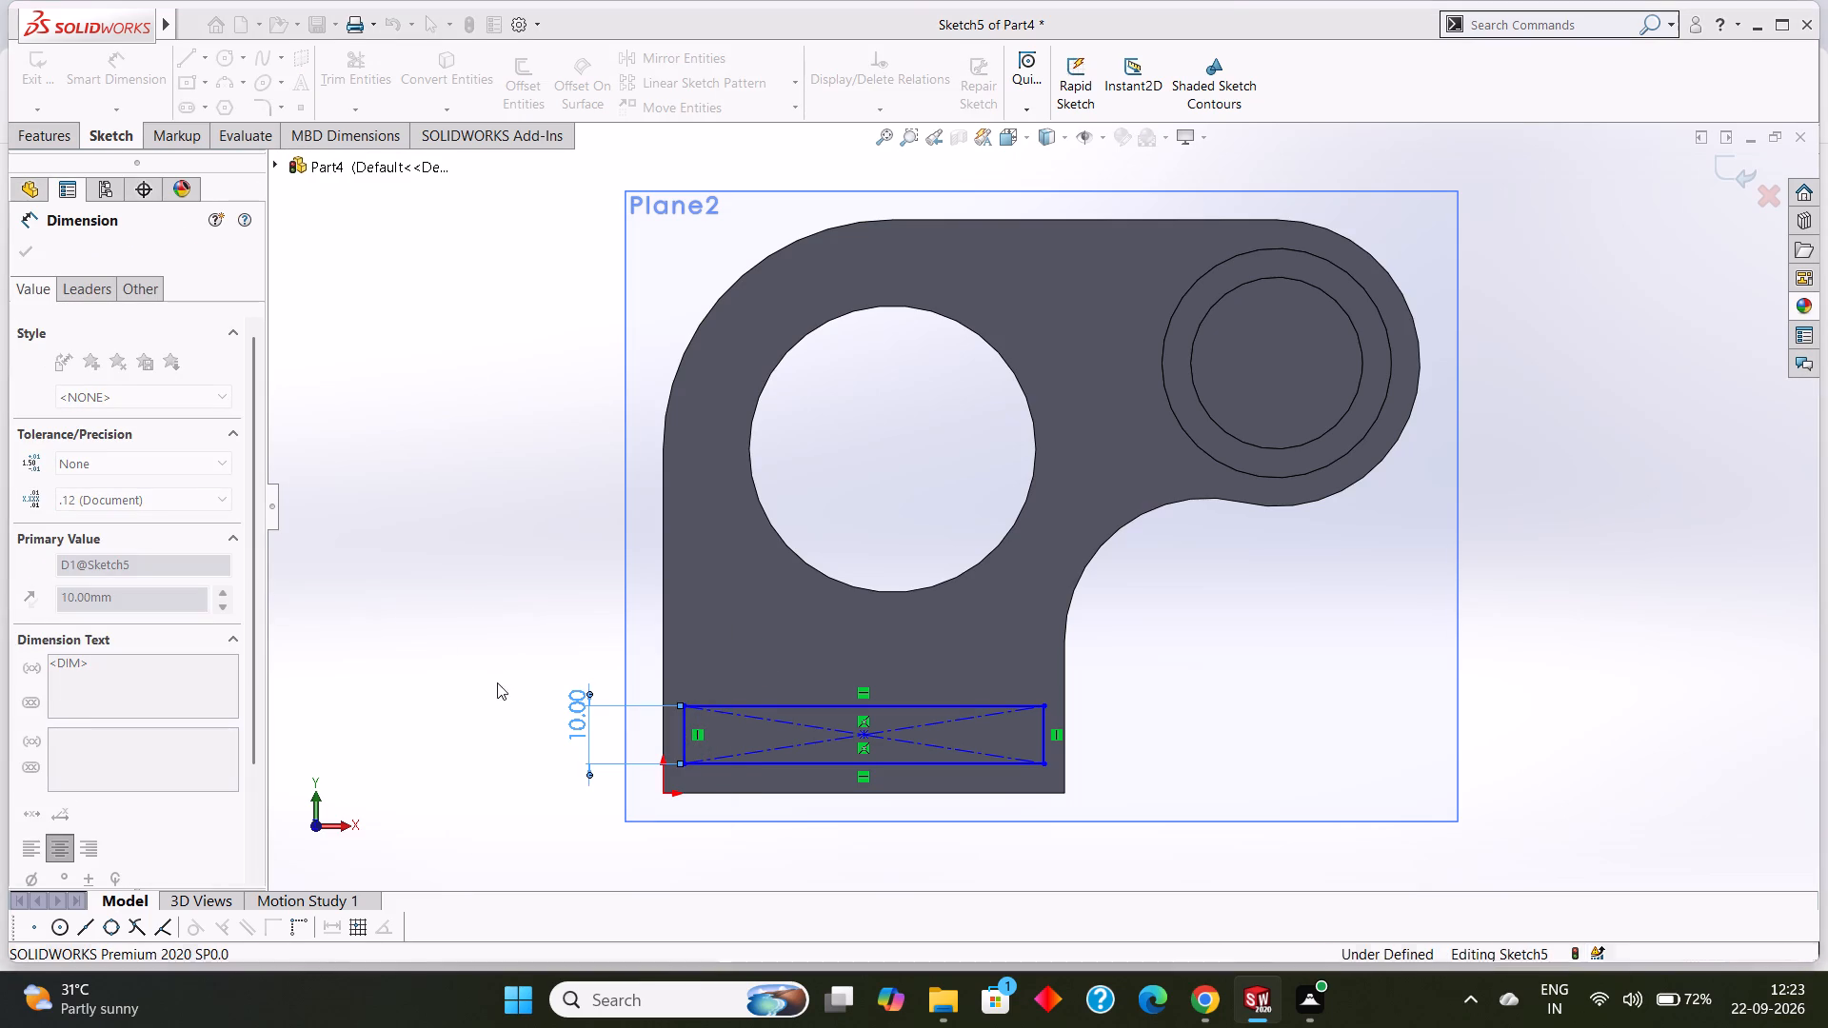
left_click(22, 265)
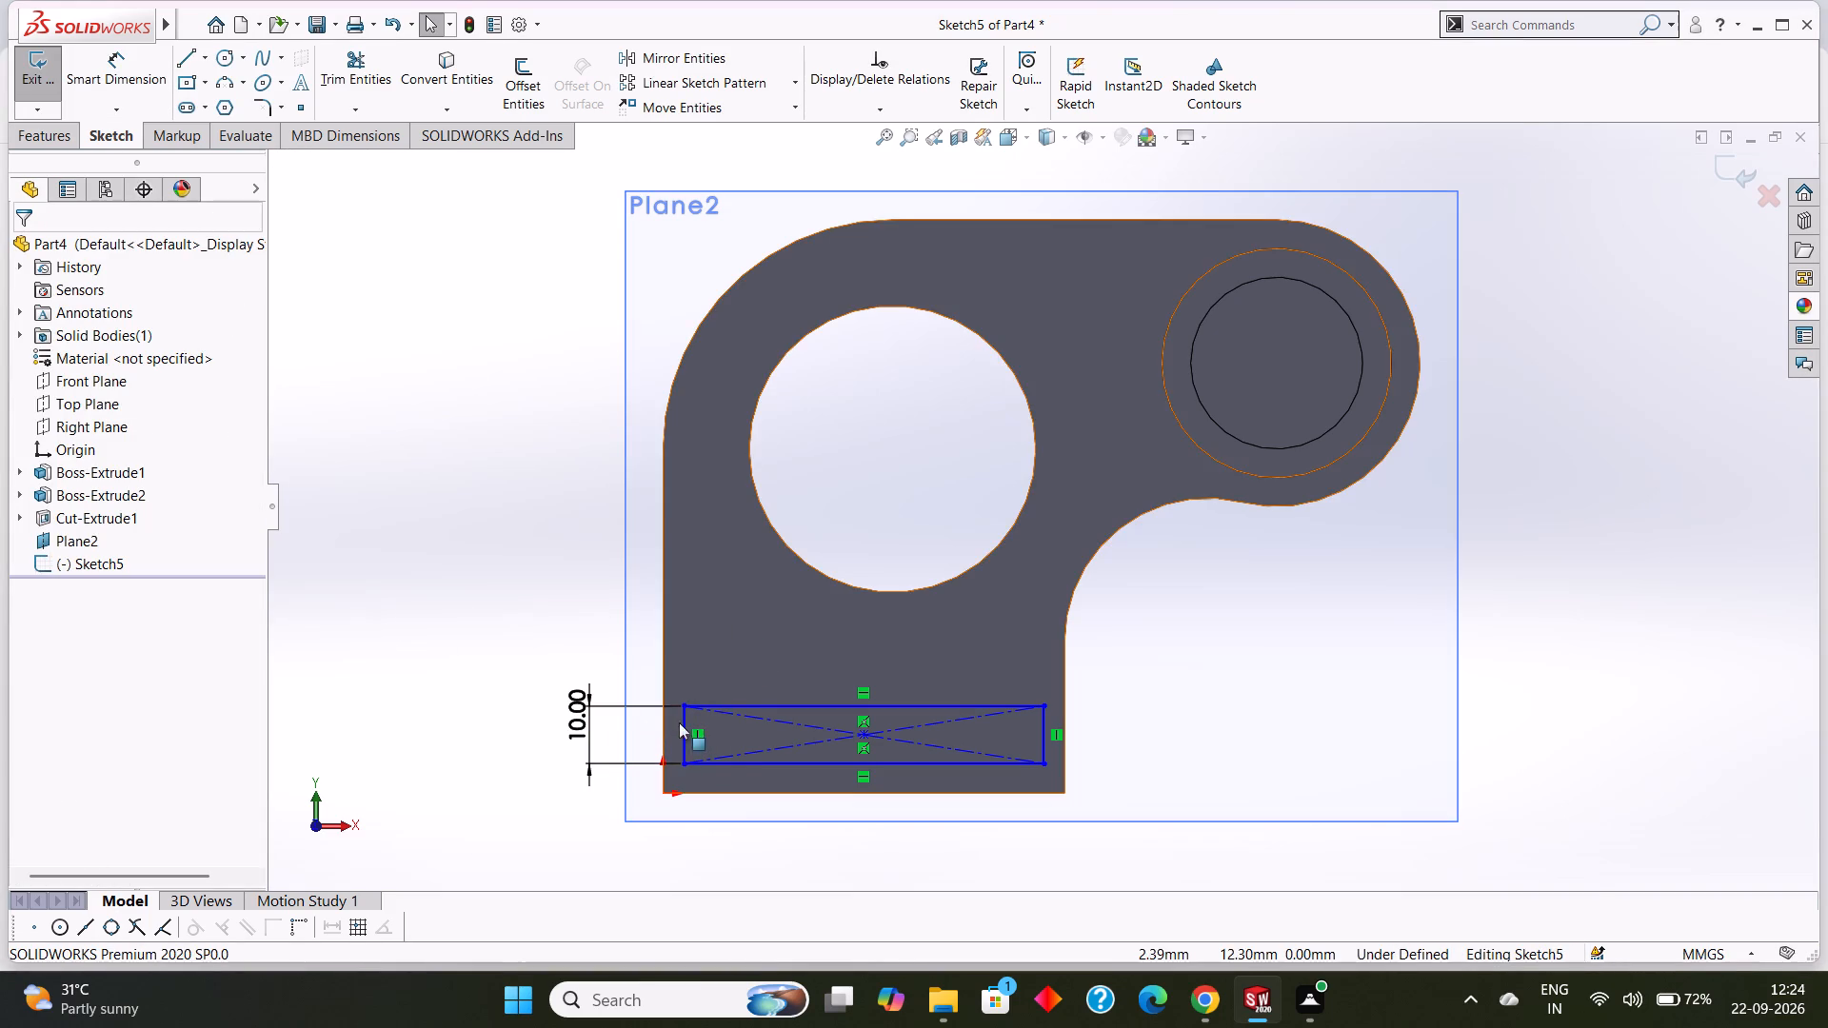
Make the rectangle's left side collinear with the plate's left vertical edge.
left_click(684, 725)
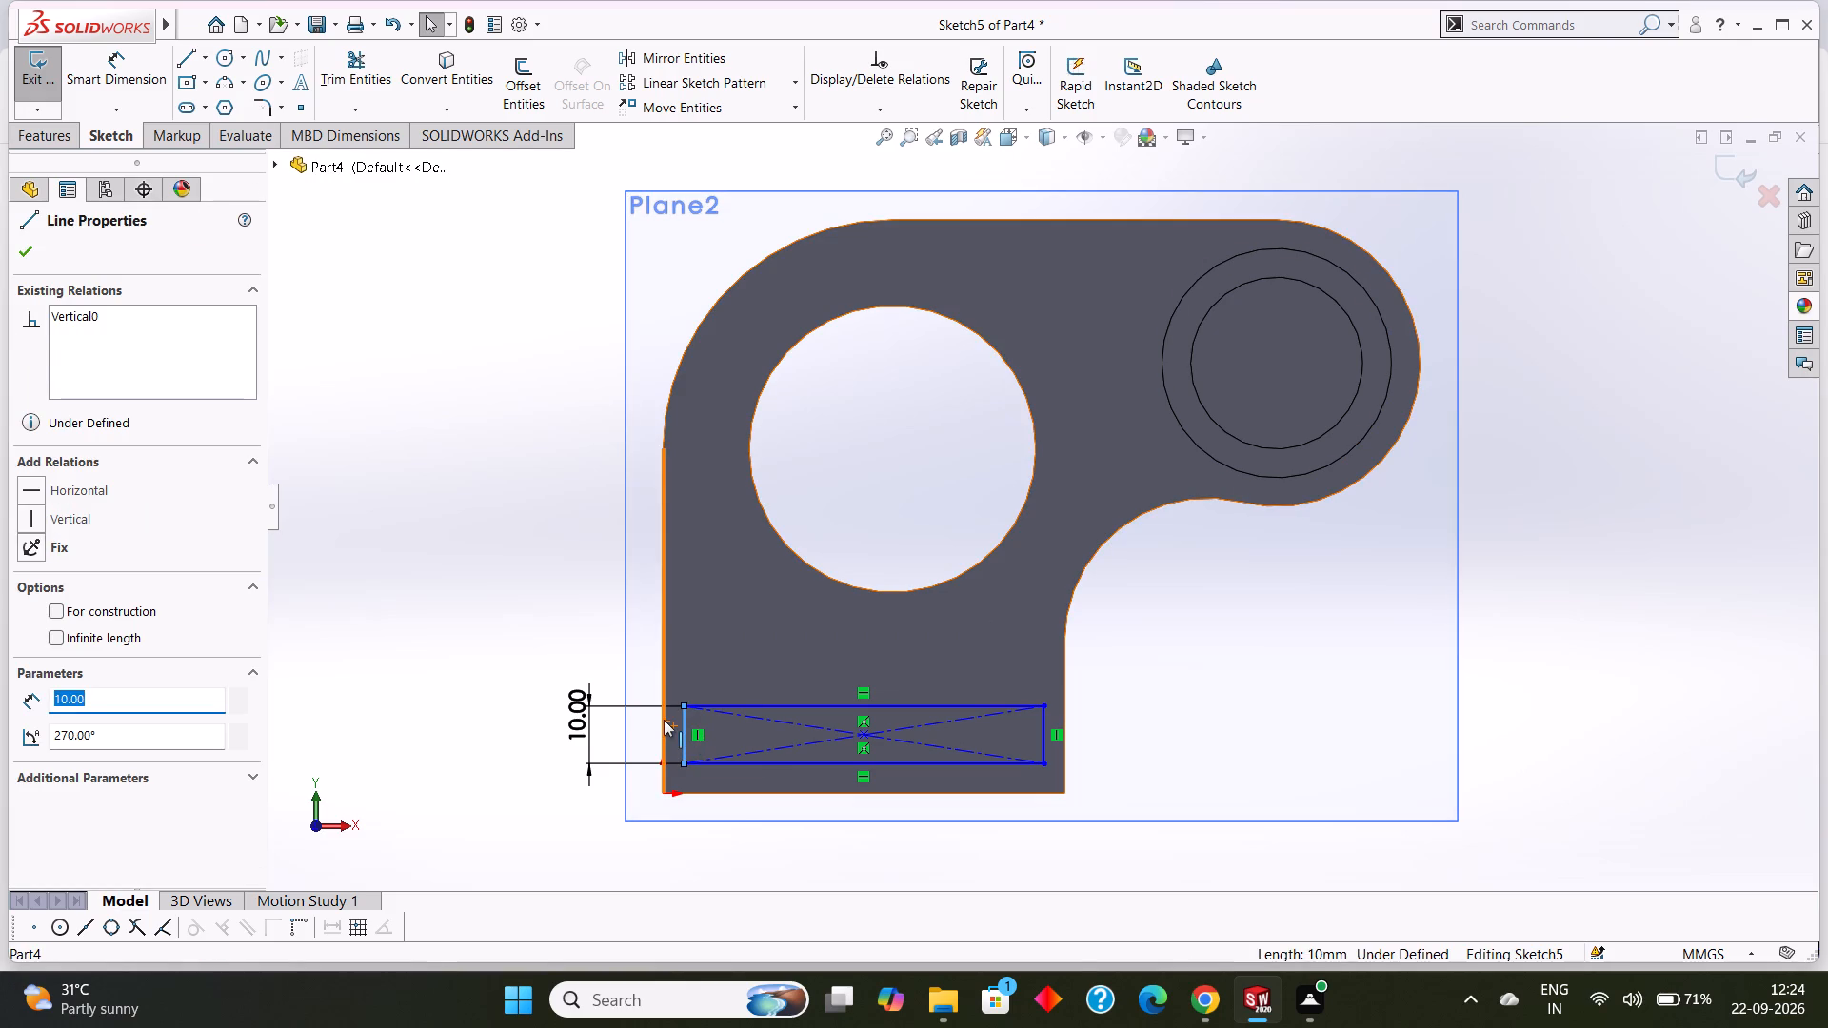
left_click(664, 720, "ctrl")
left_click(108, 585)
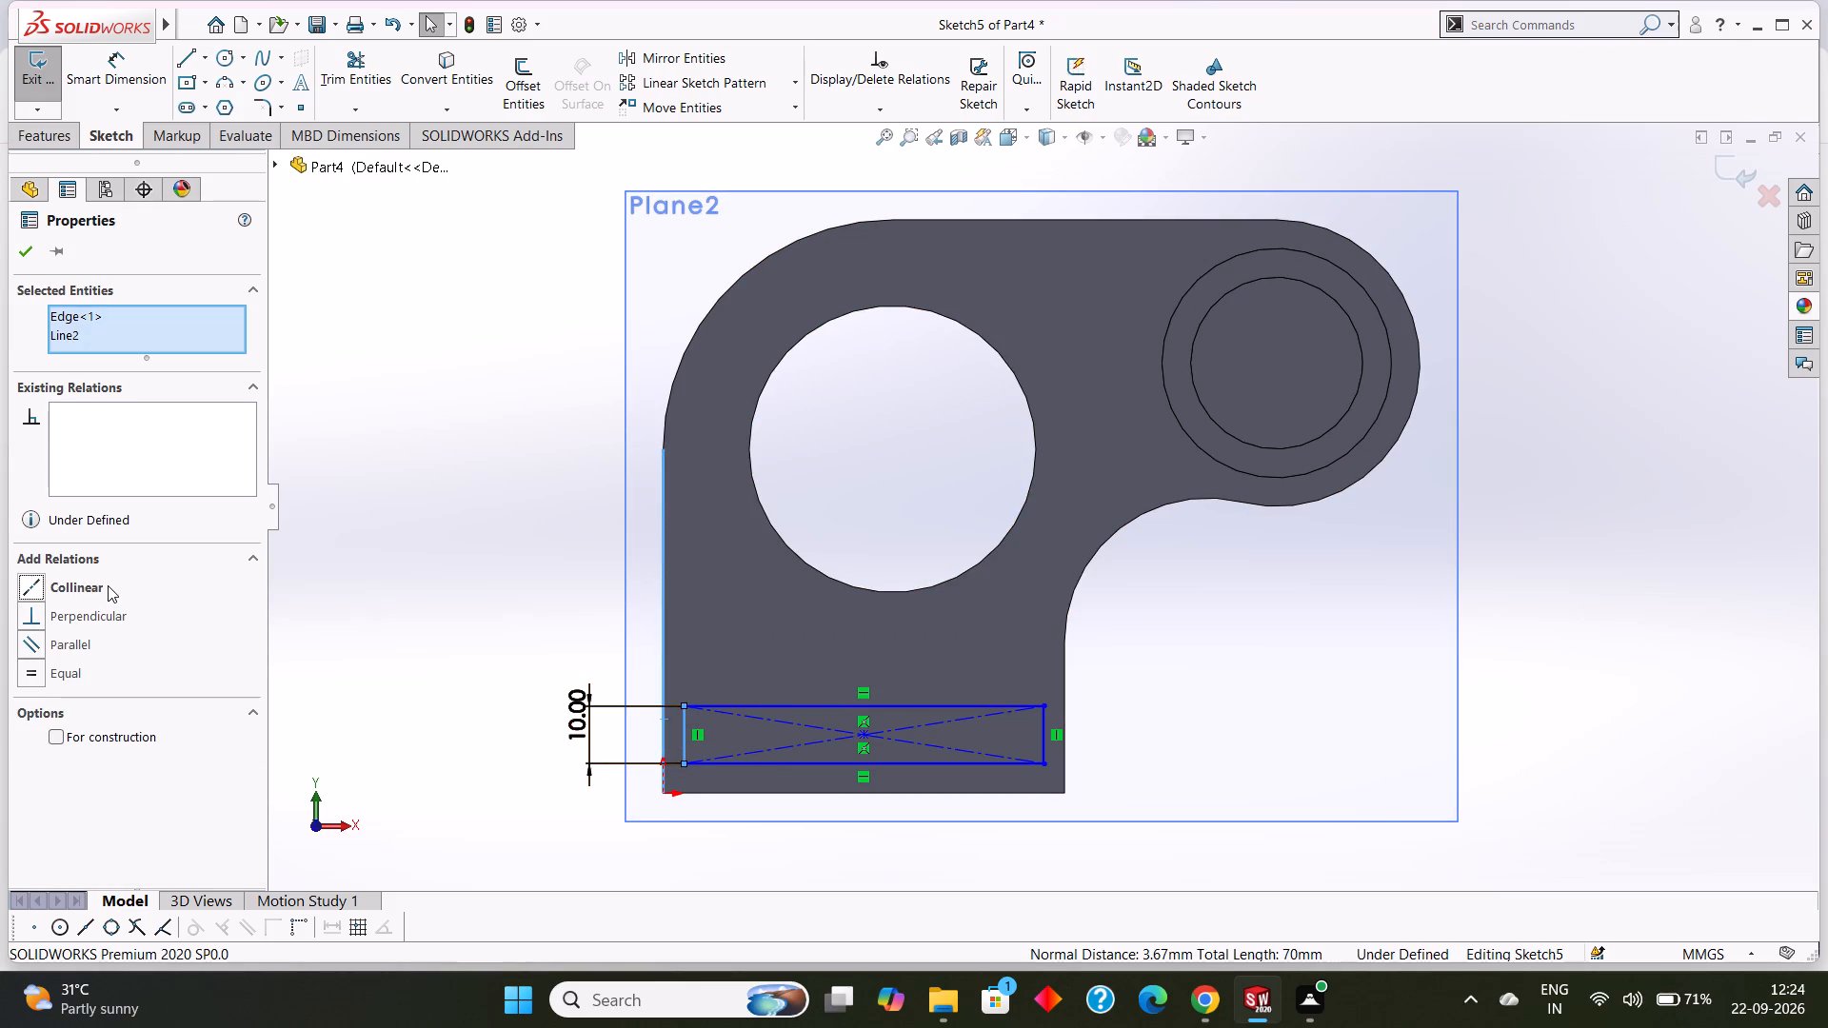
left_click(18, 255)
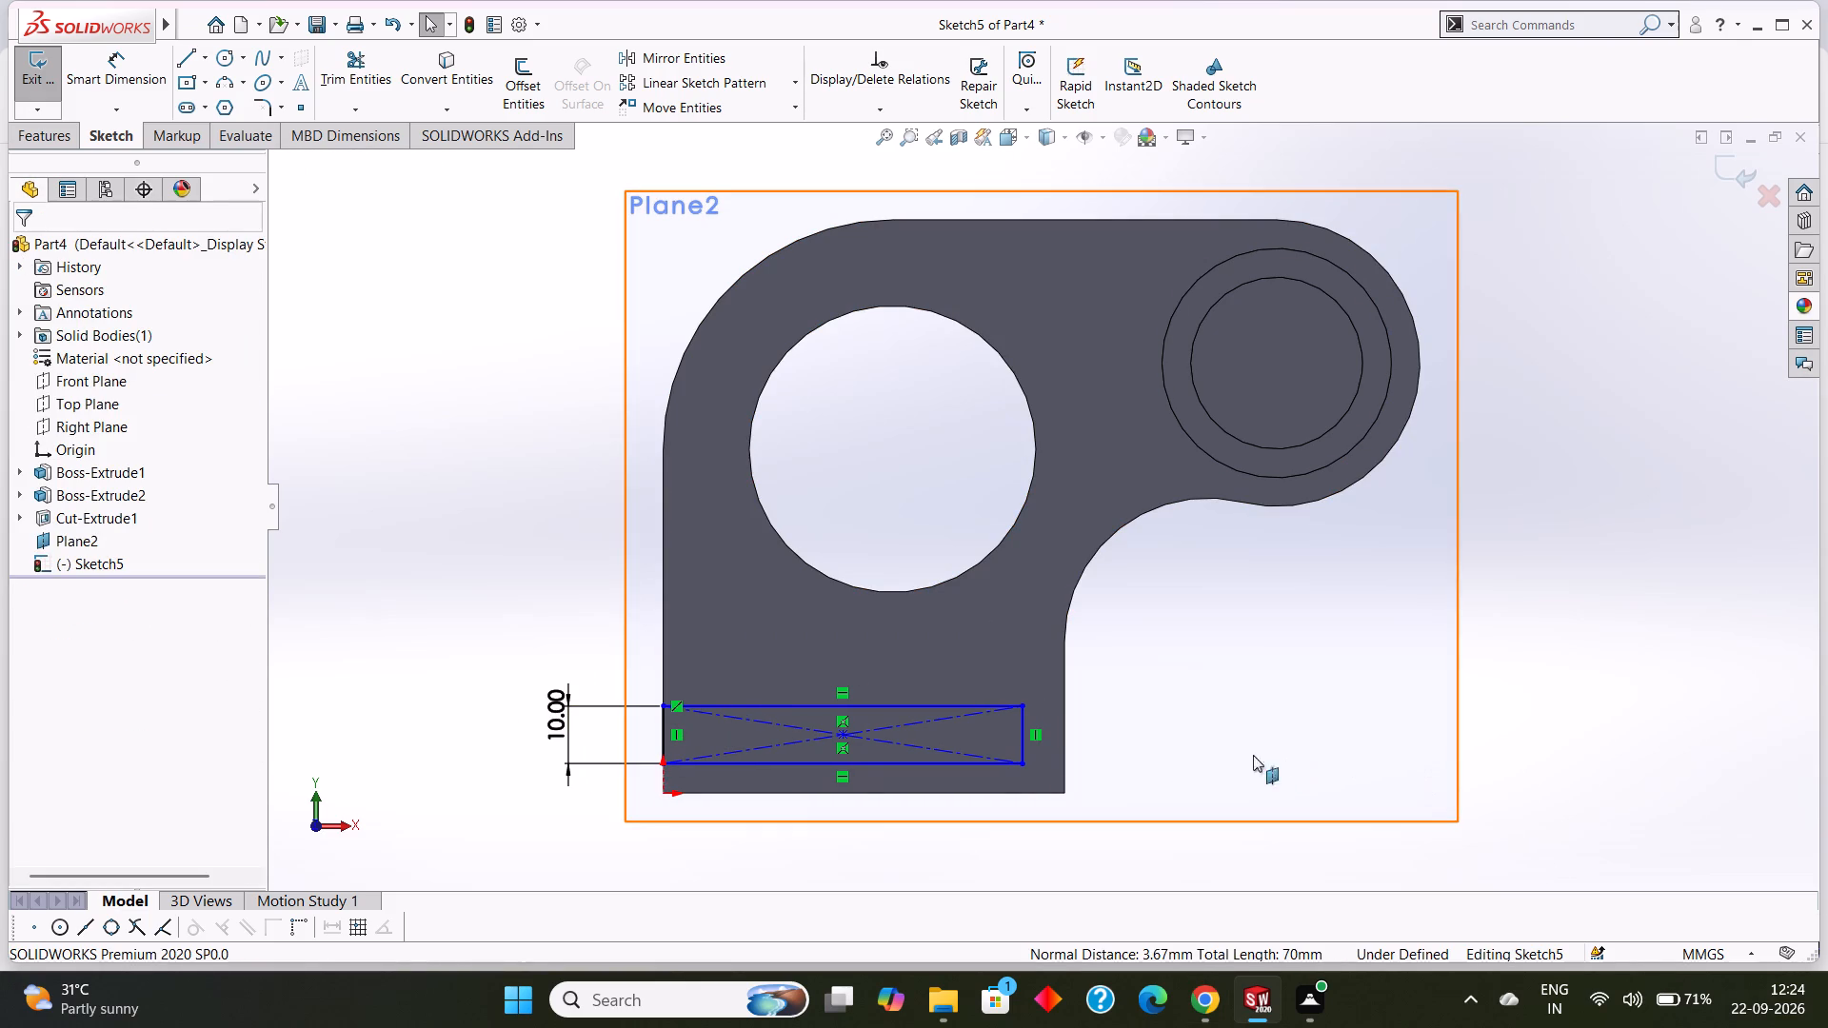
Make the rectangle's right side collinear with the plate's right vertical edge.
left_click(1024, 718)
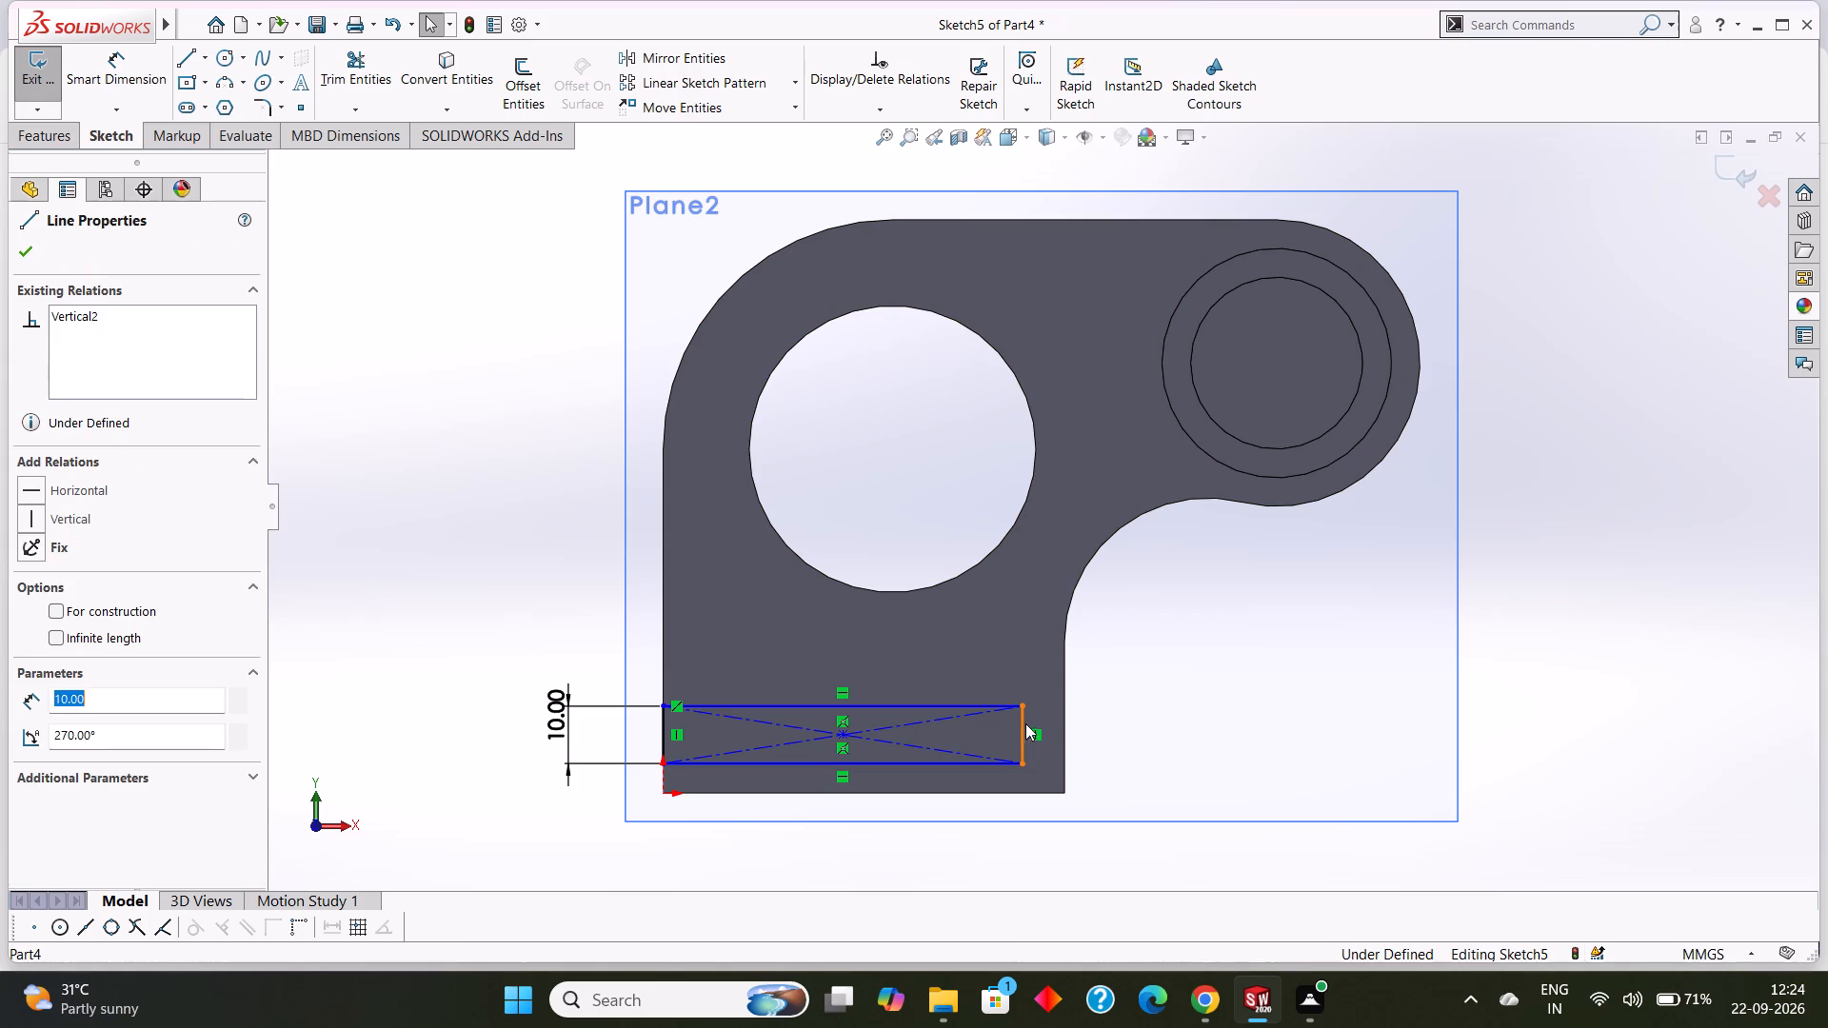
left_click(1067, 725, "ctrl")
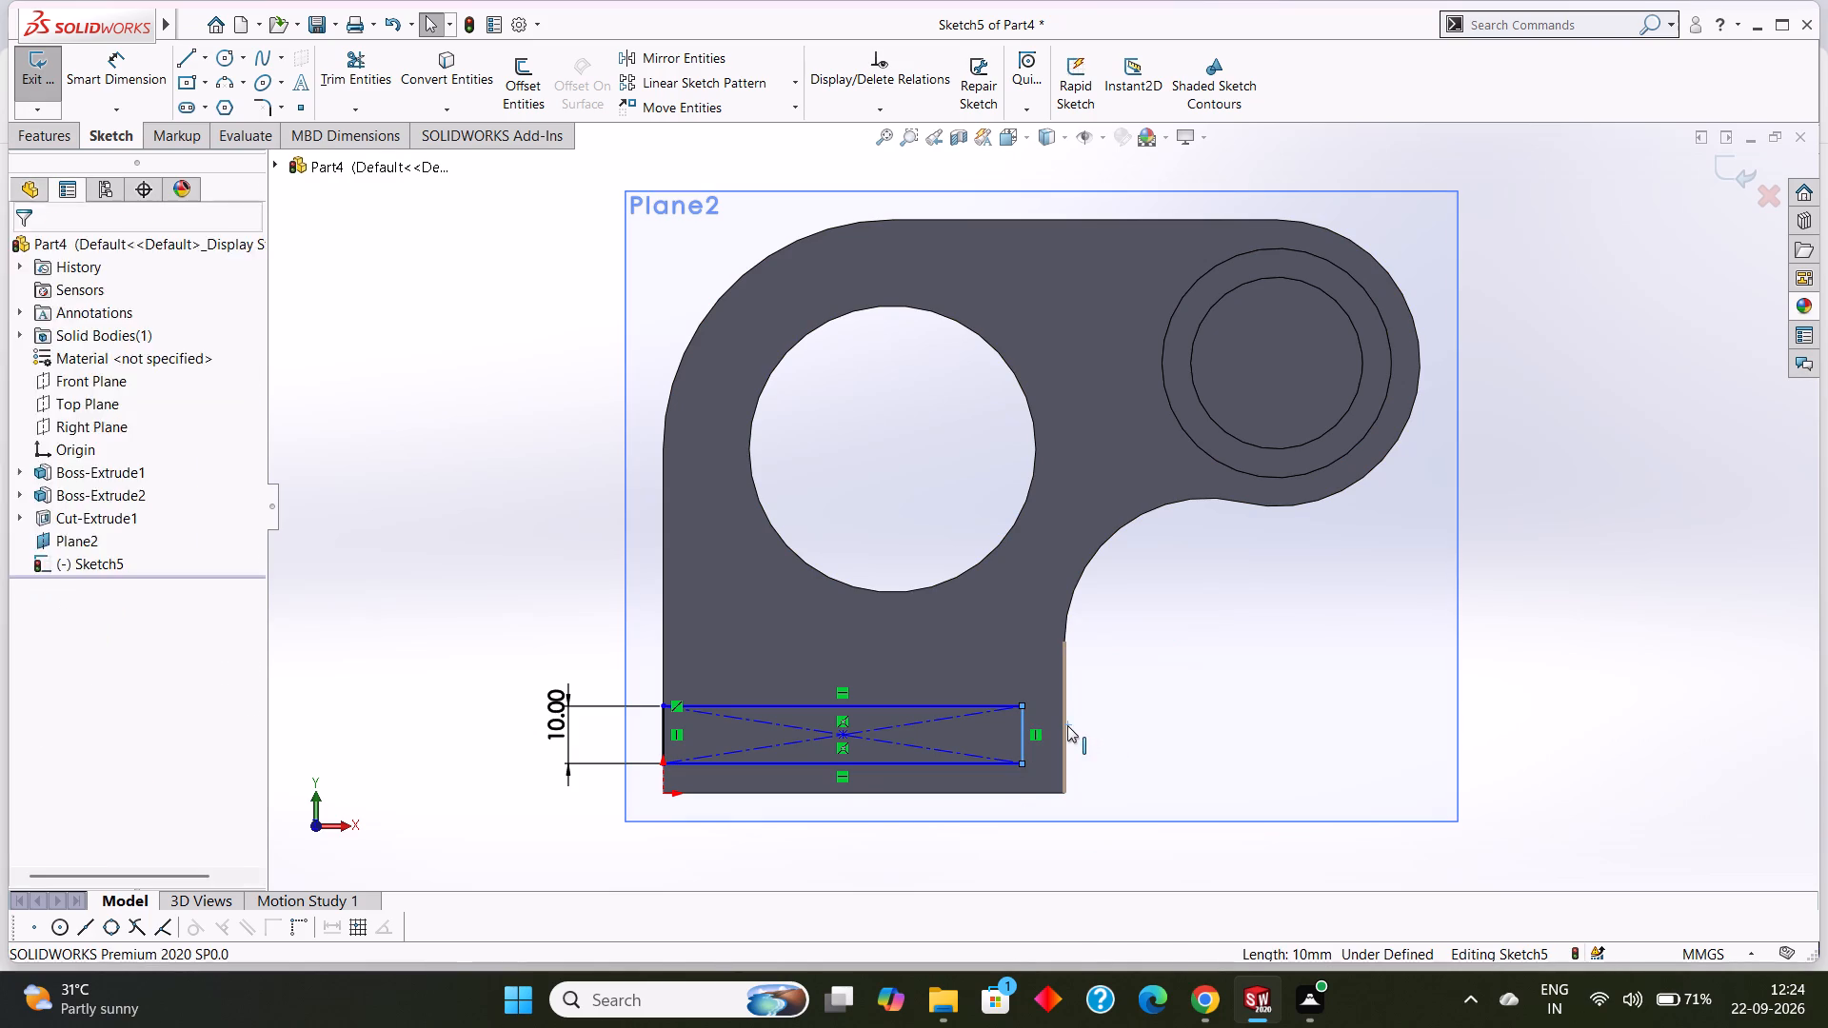
left_click(89, 589)
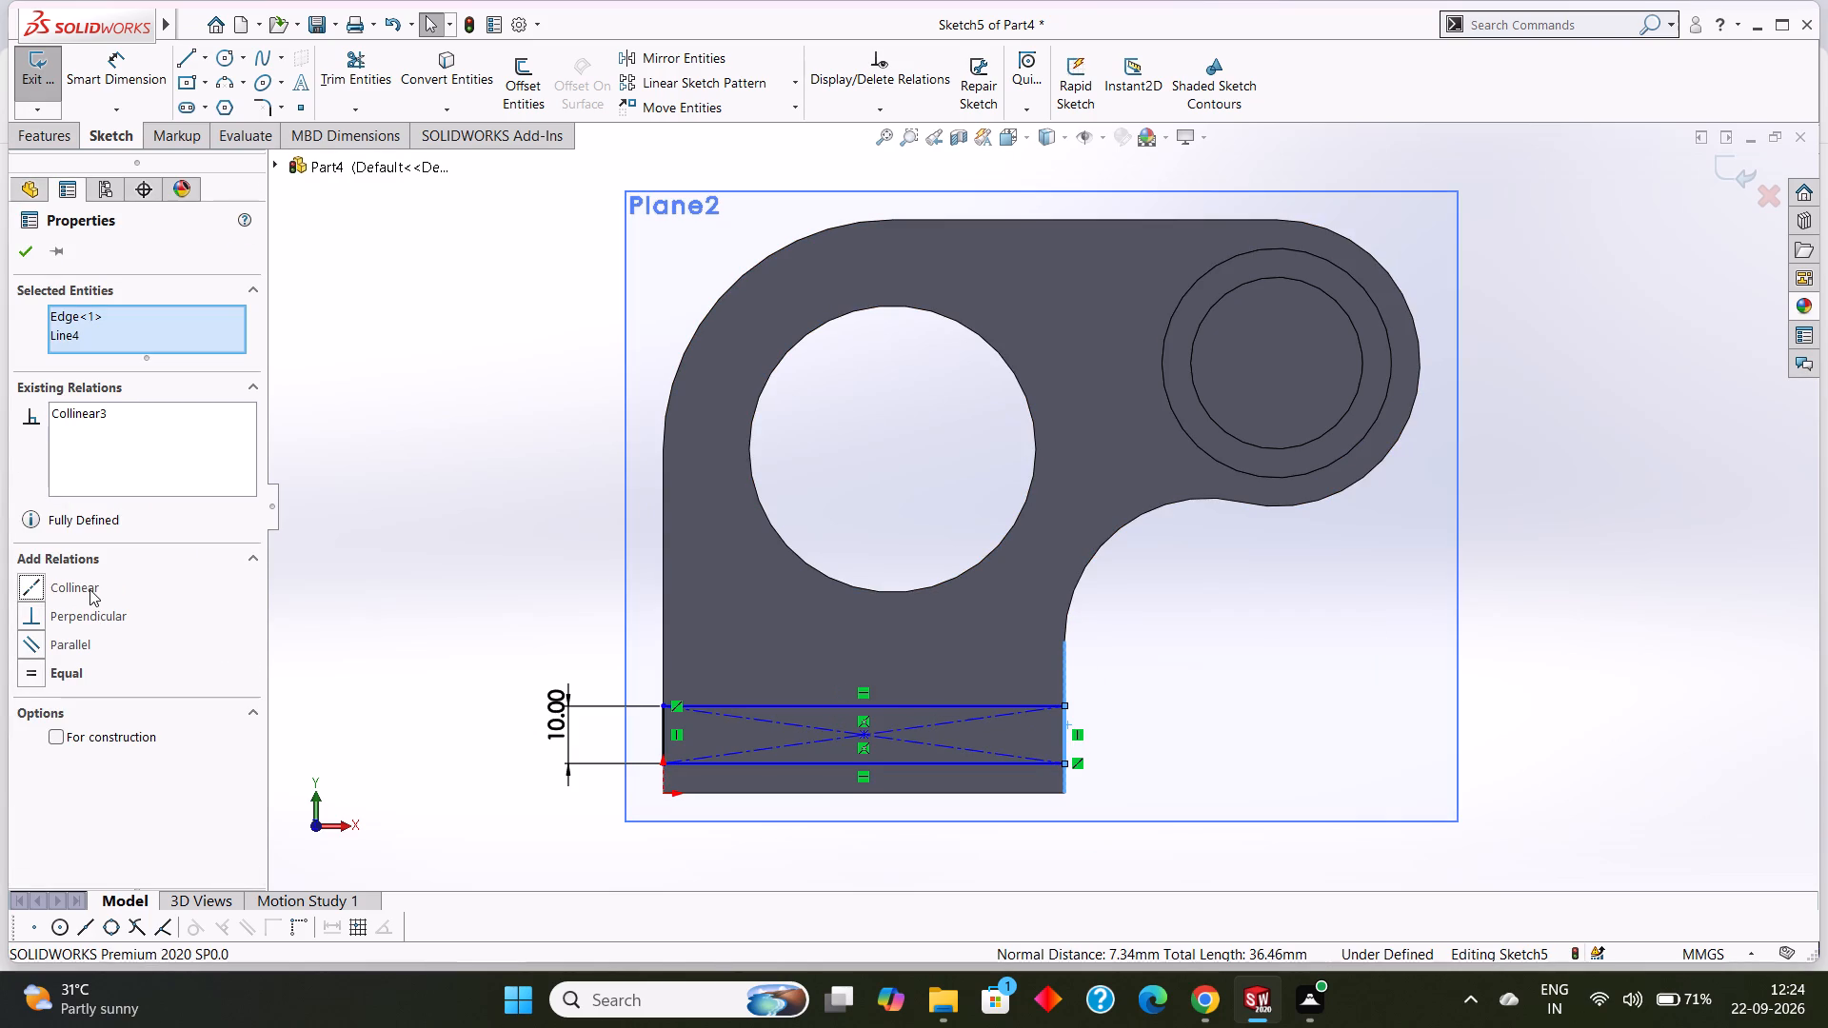
left_click(24, 244)
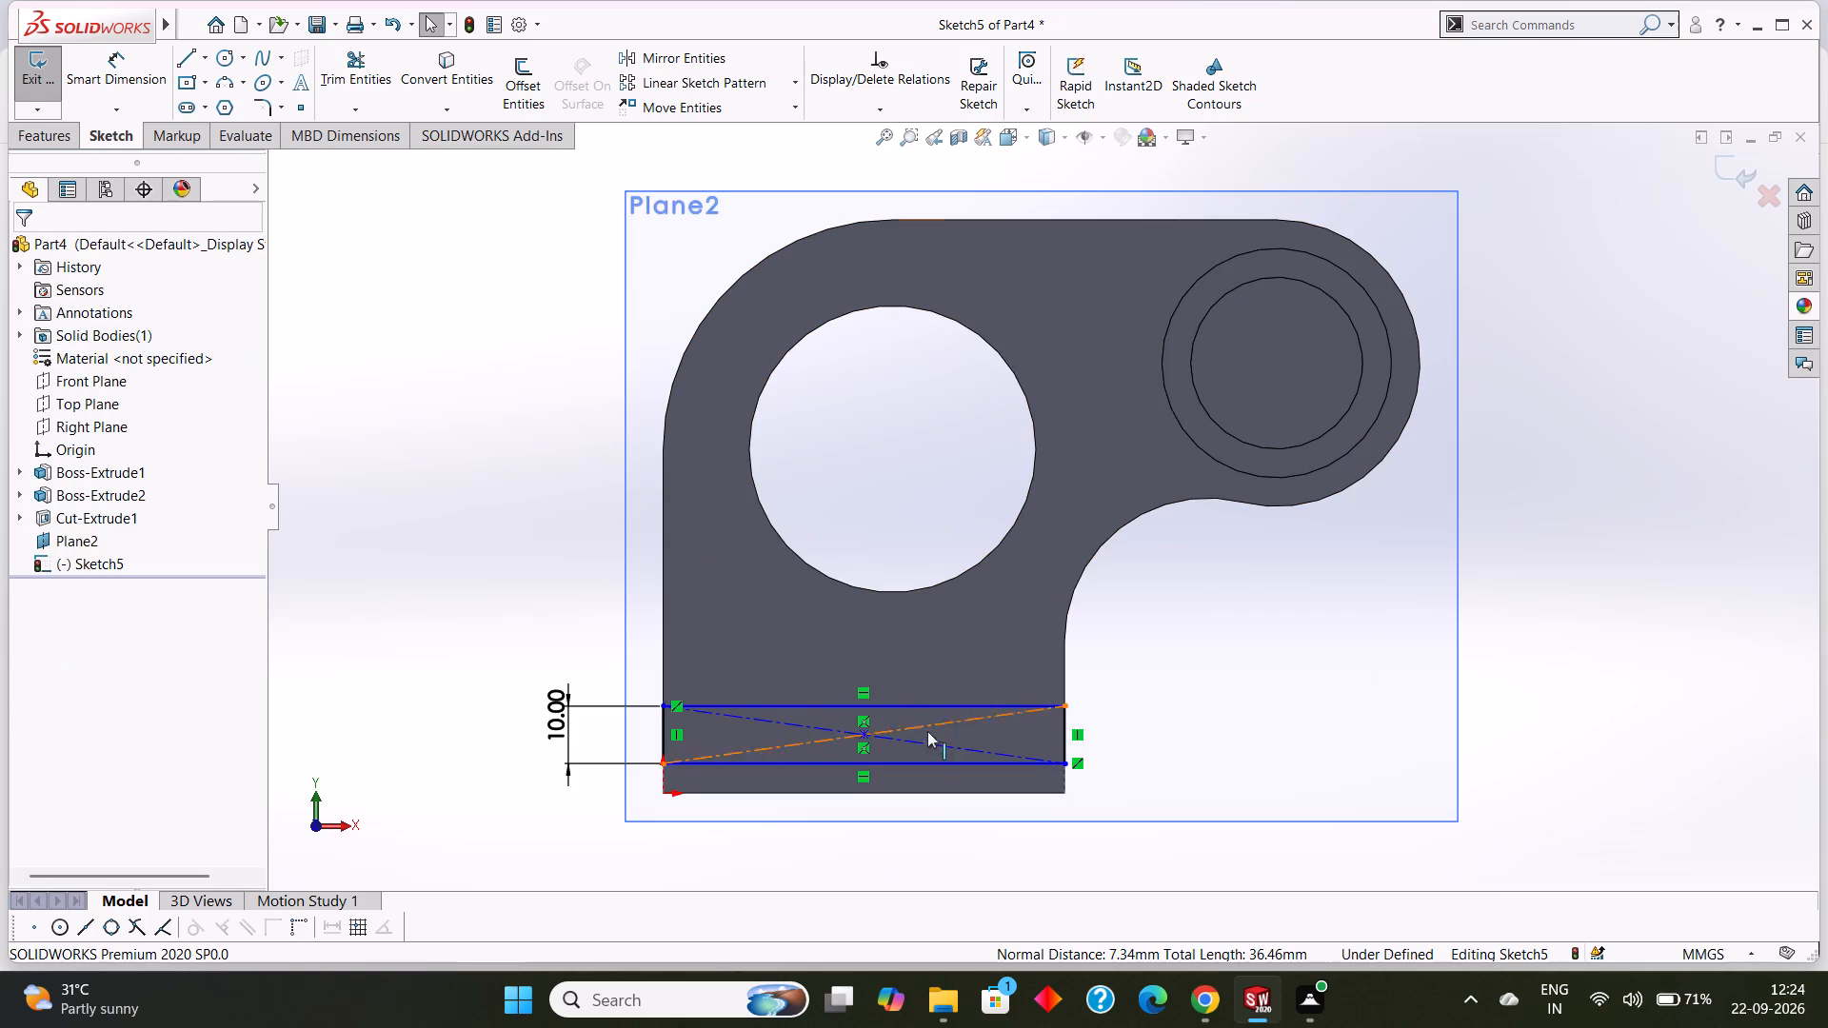
Dimension the rectangle's bottom side 10 mm above the plate's bottom edge.
left_click(930, 794)
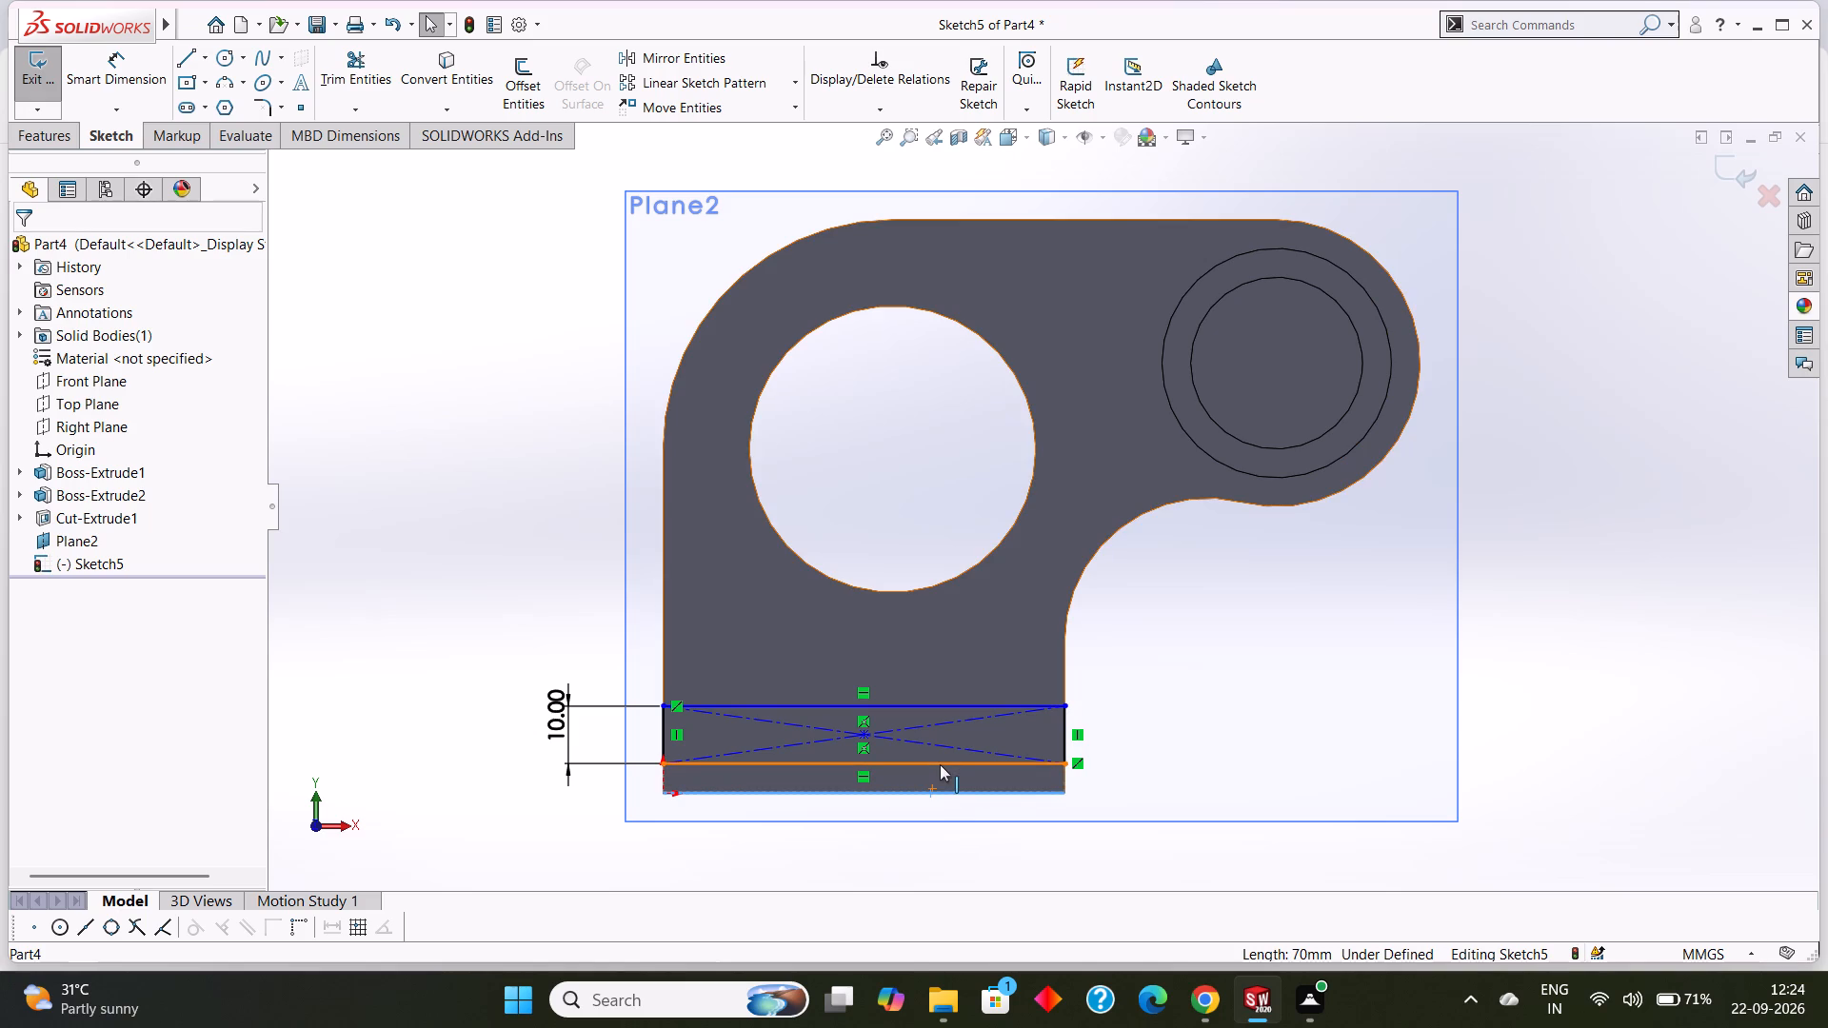
key("Escape")
key("Escape")
left_click(110, 70)
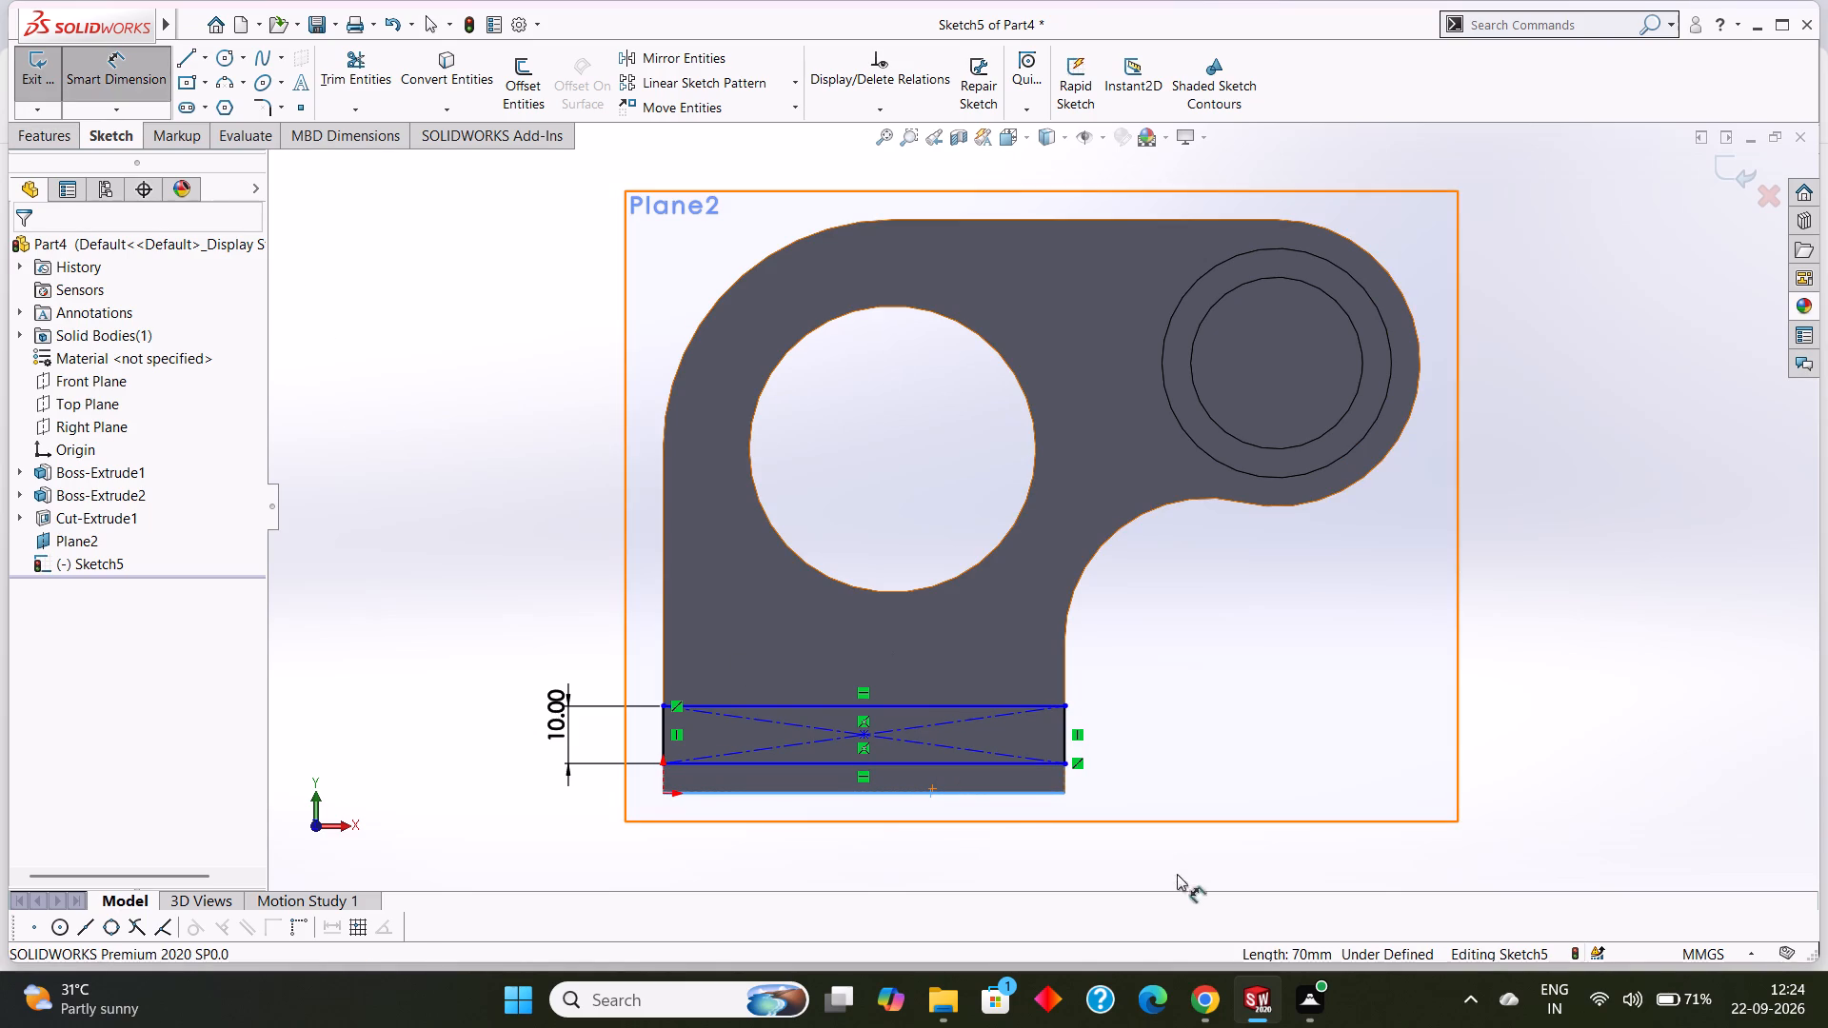
left_click(1004, 796)
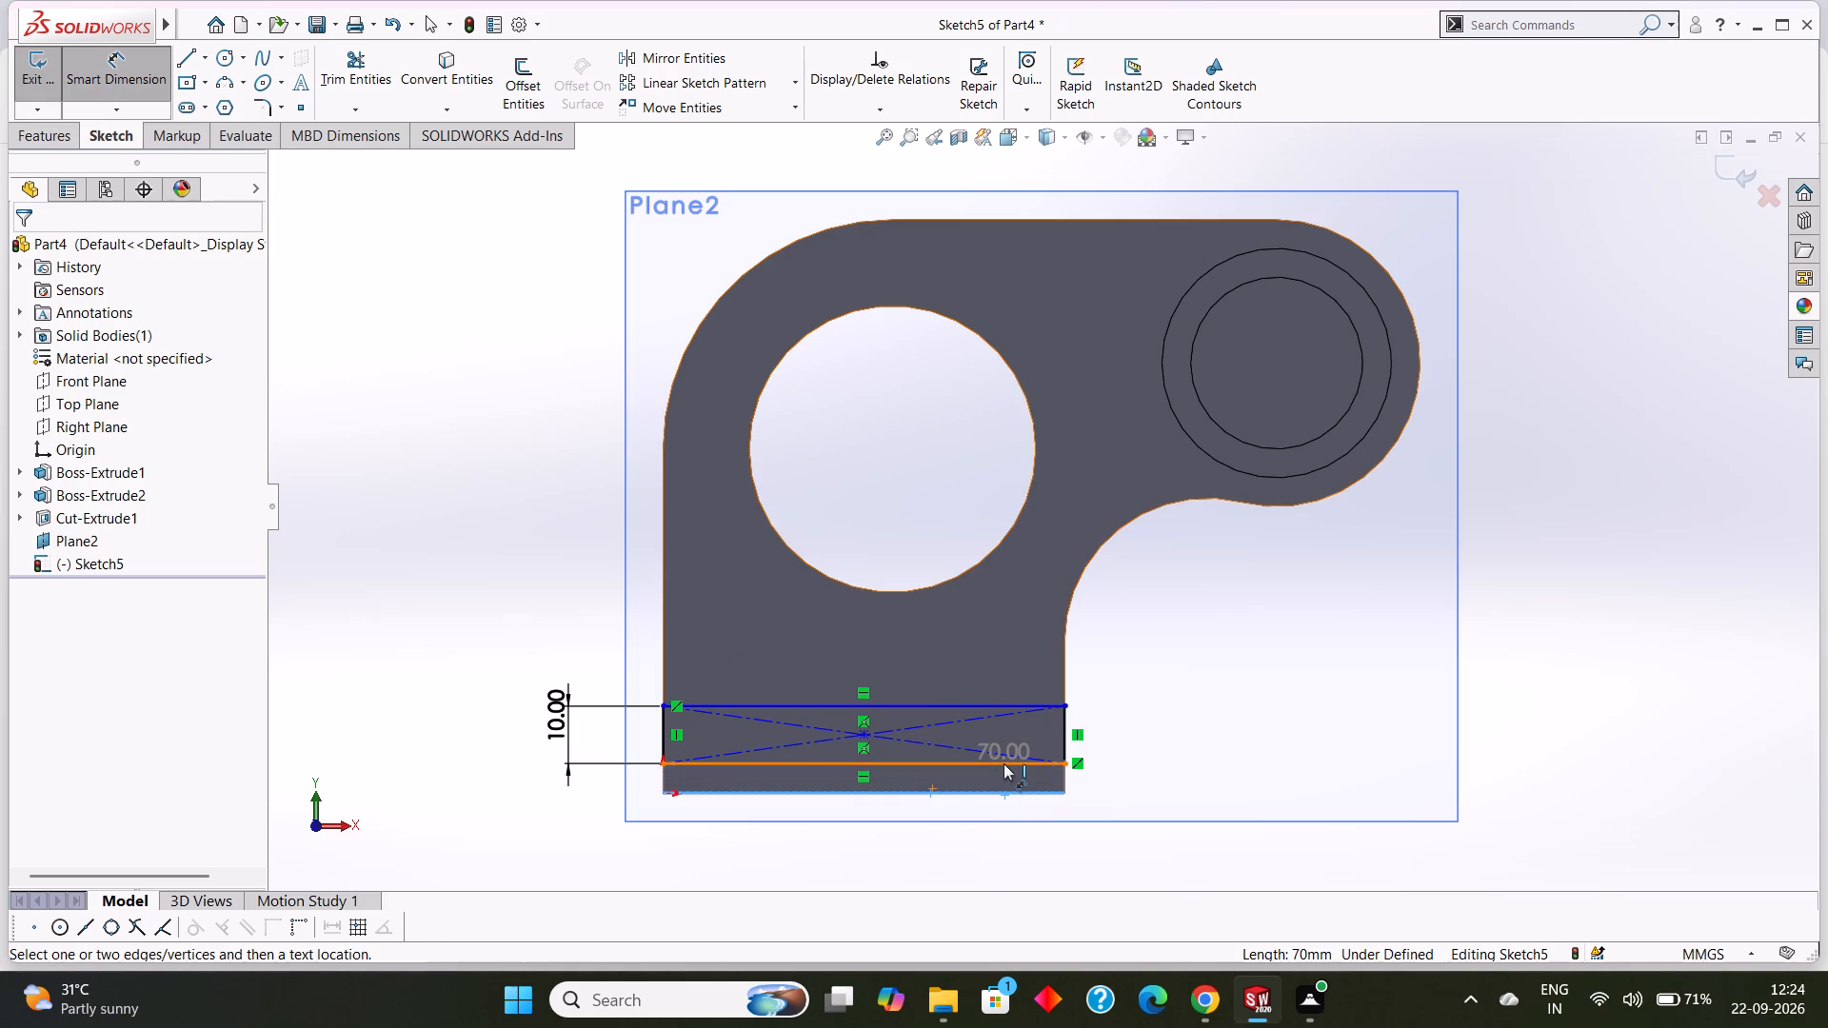
left_click(1003, 763)
left_click(985, 785)
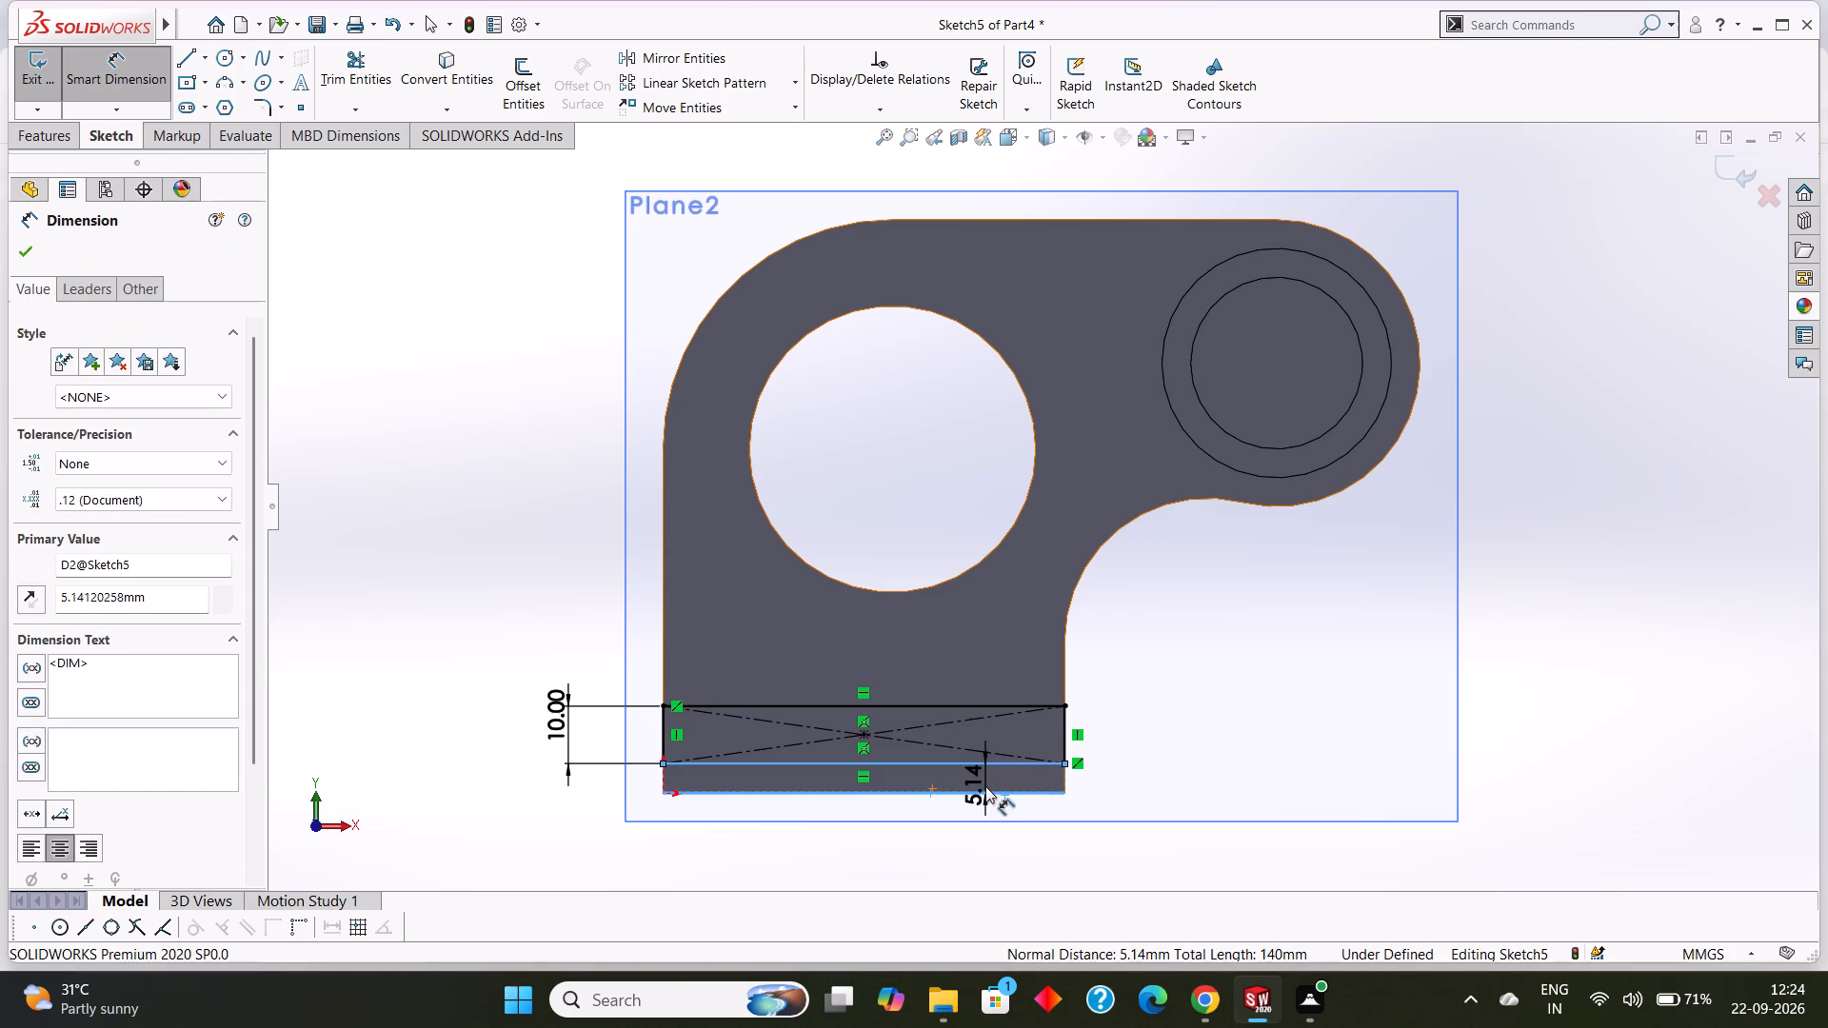
type("10")
key("Return")
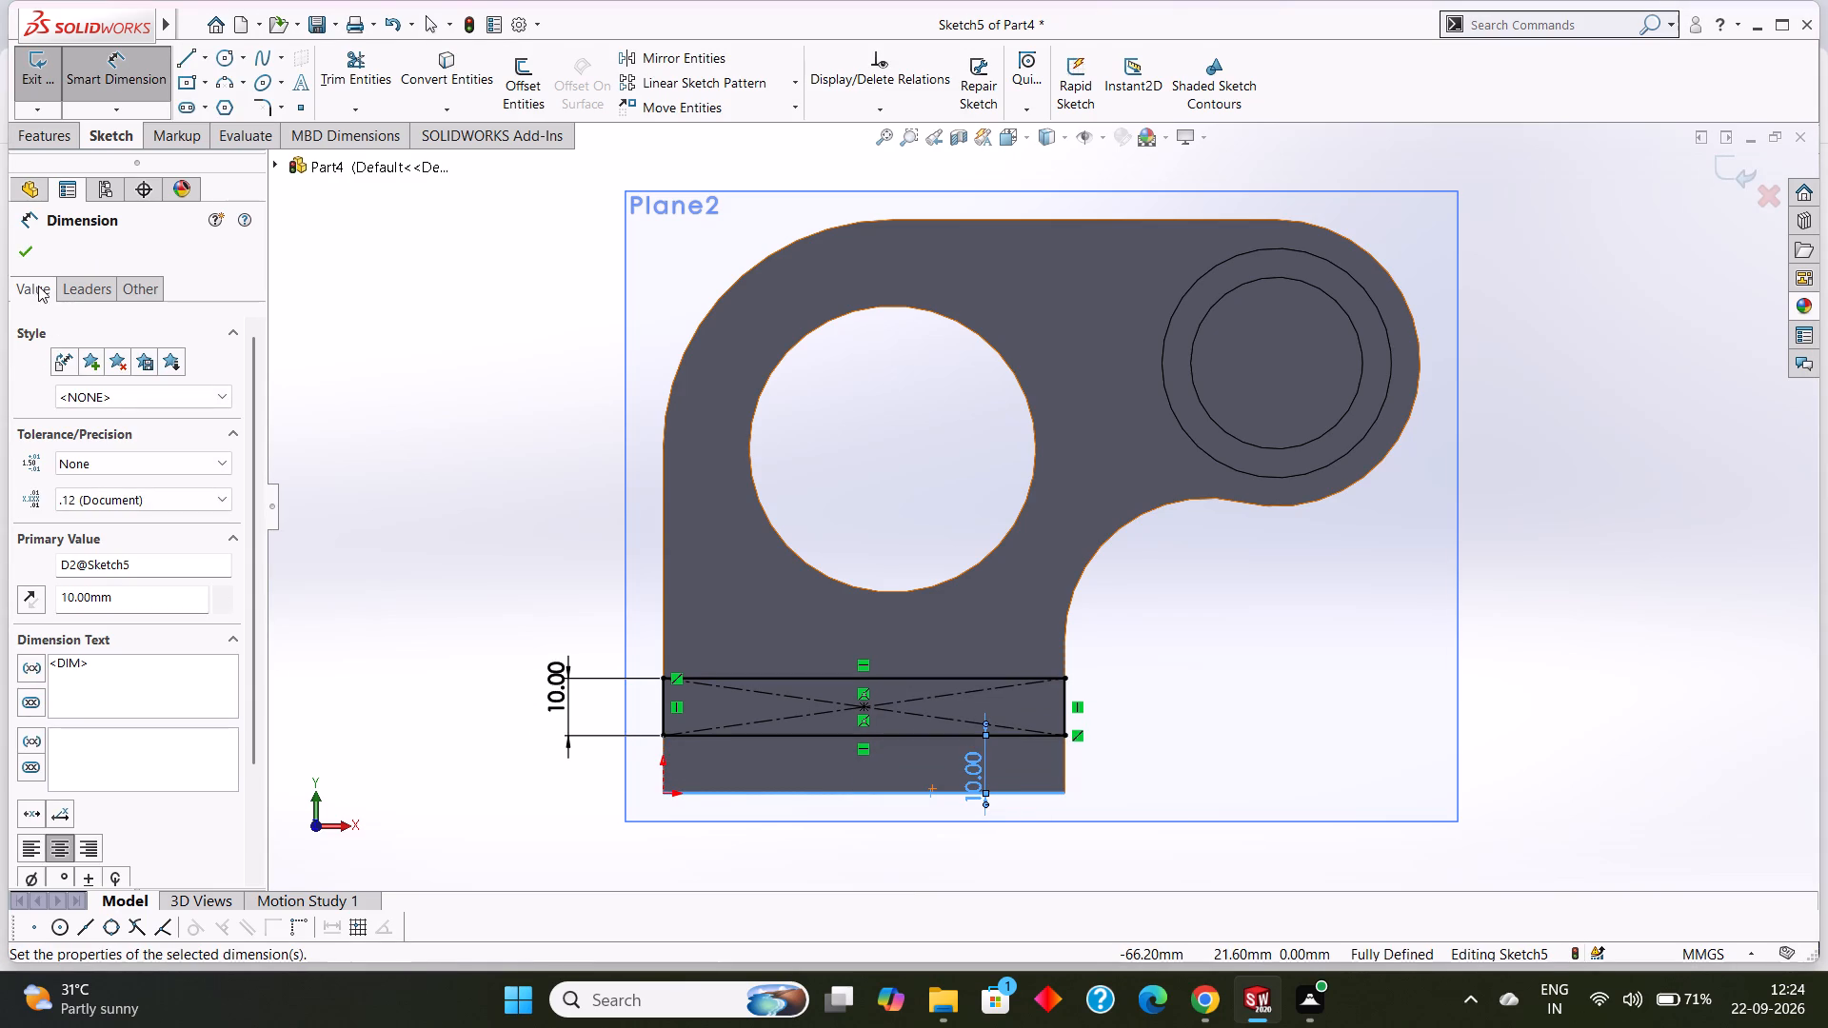
left_click(30, 258)
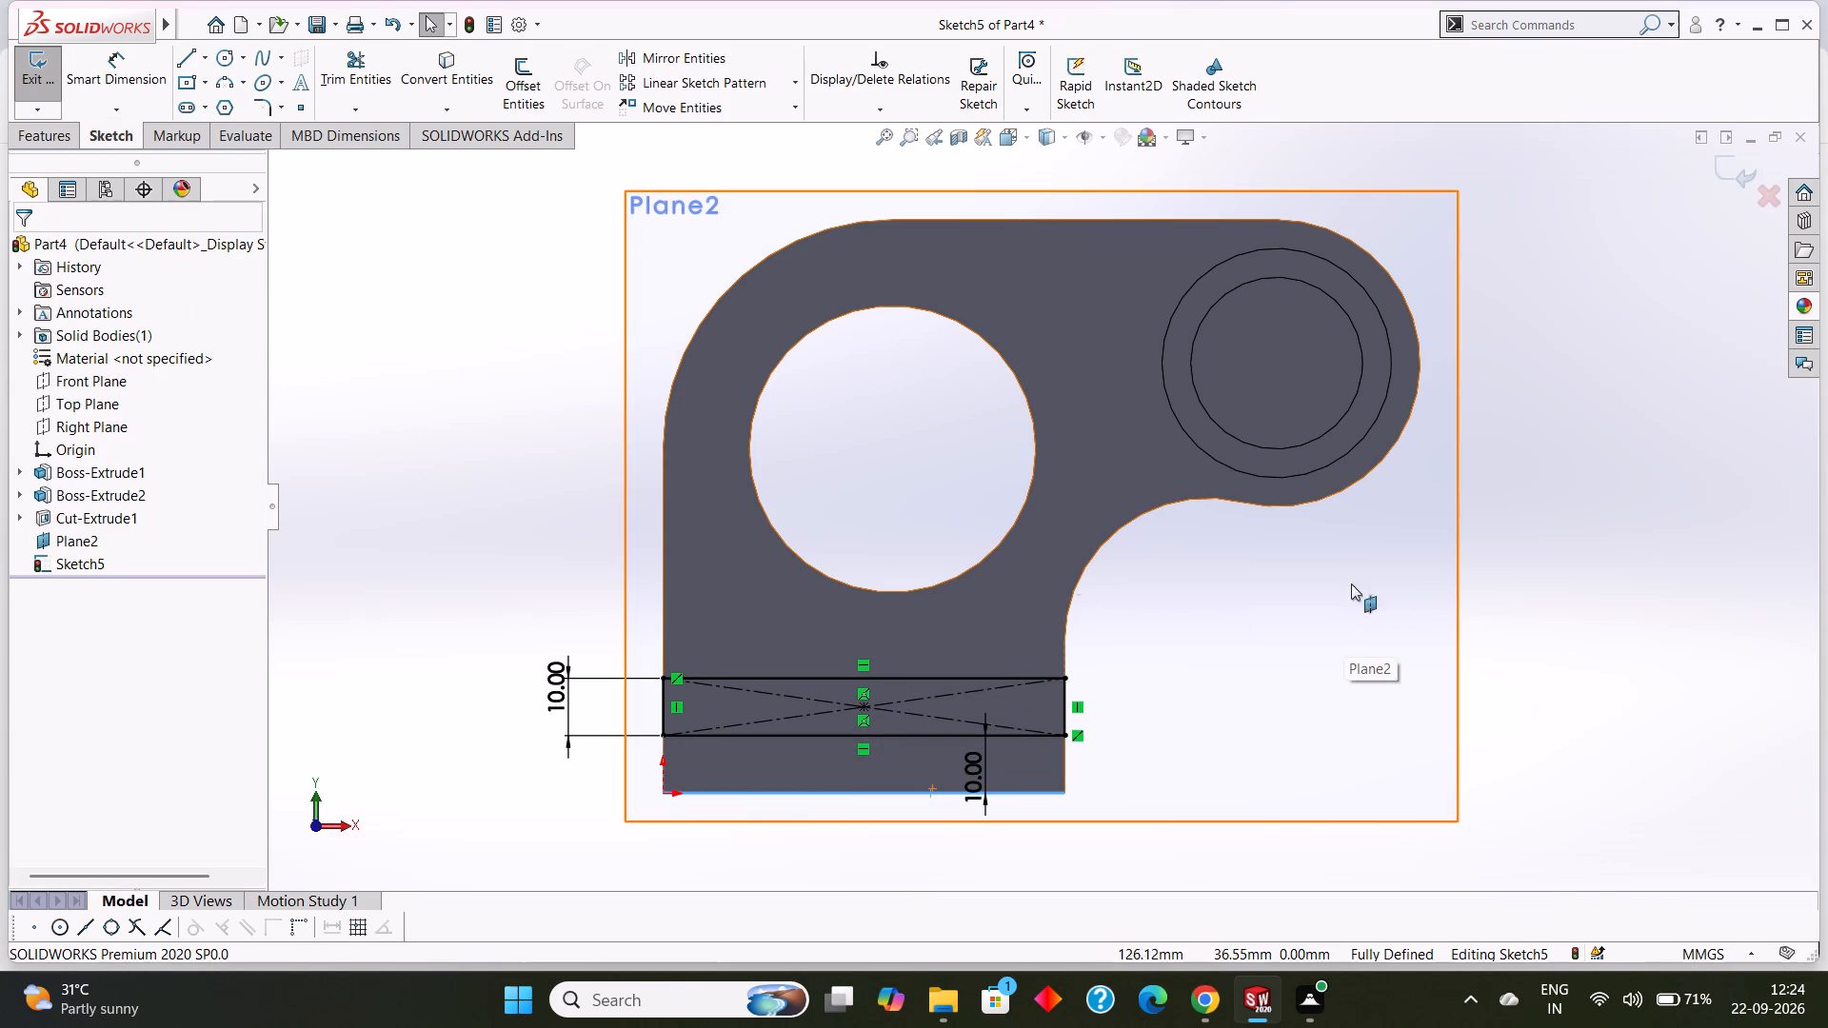
Hide the offset plane Plane2.
left_click(77, 546)
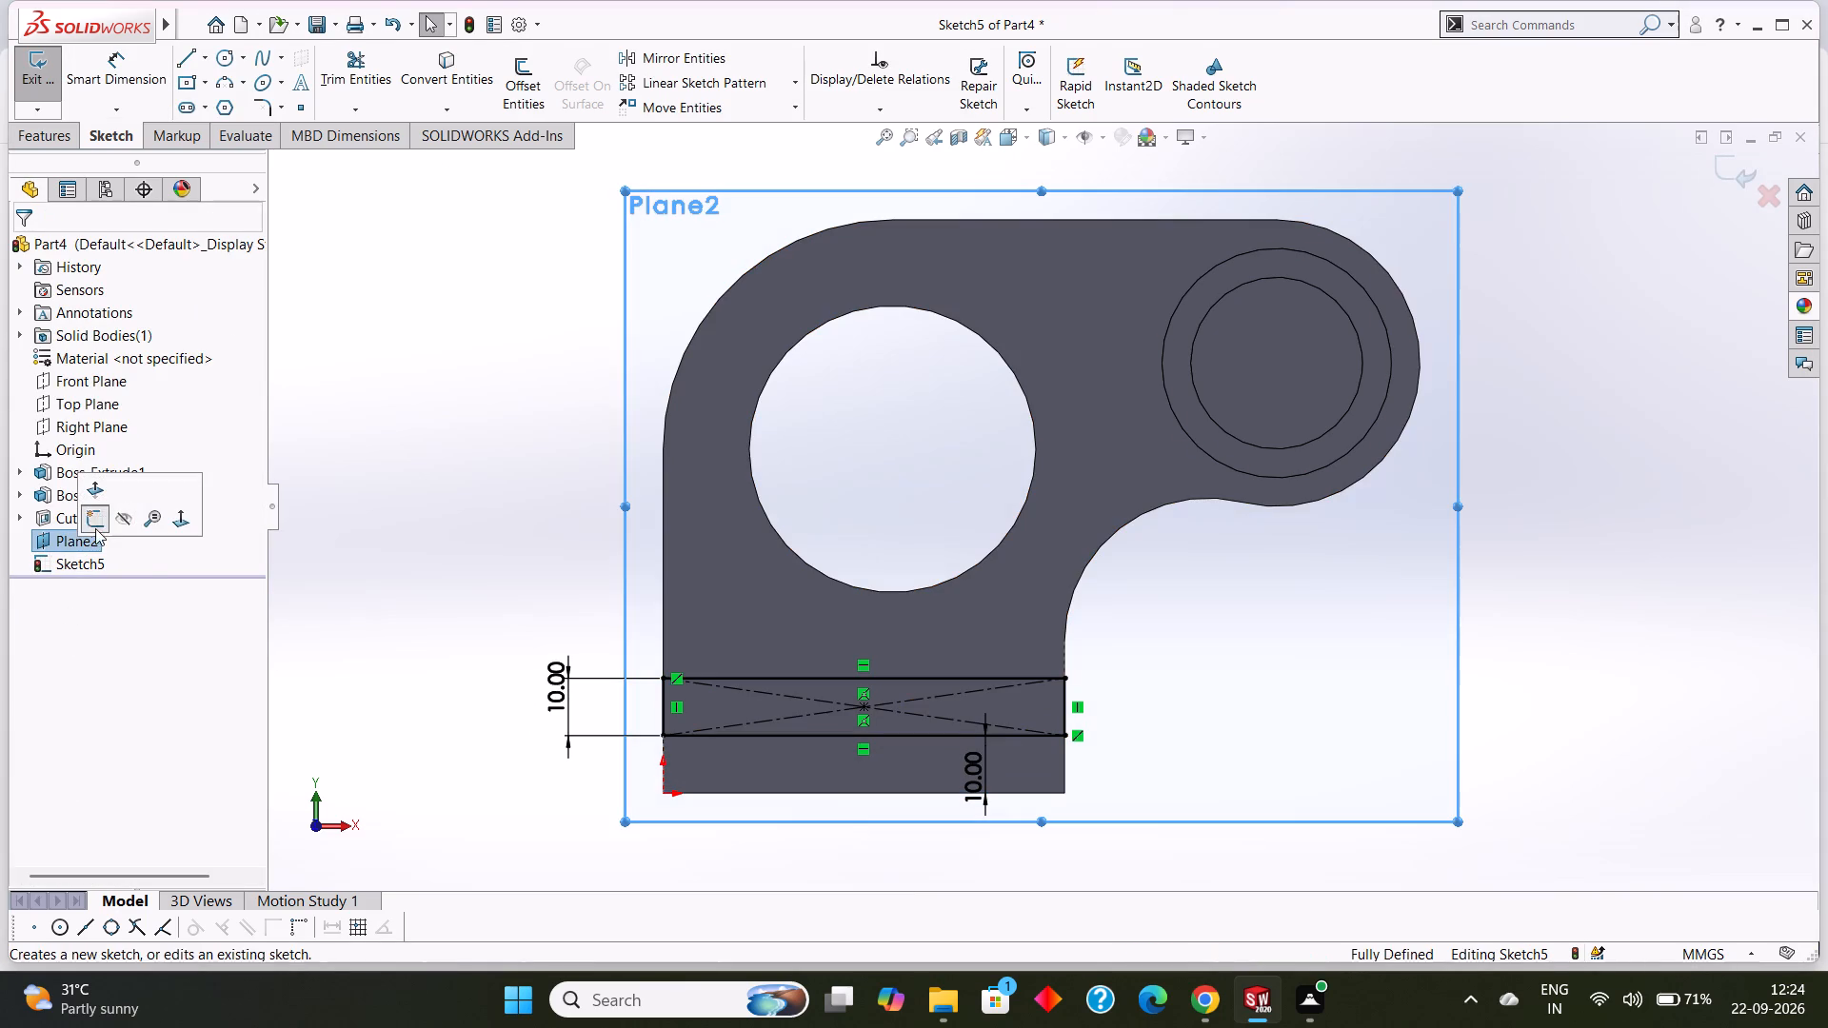
left_click(125, 523)
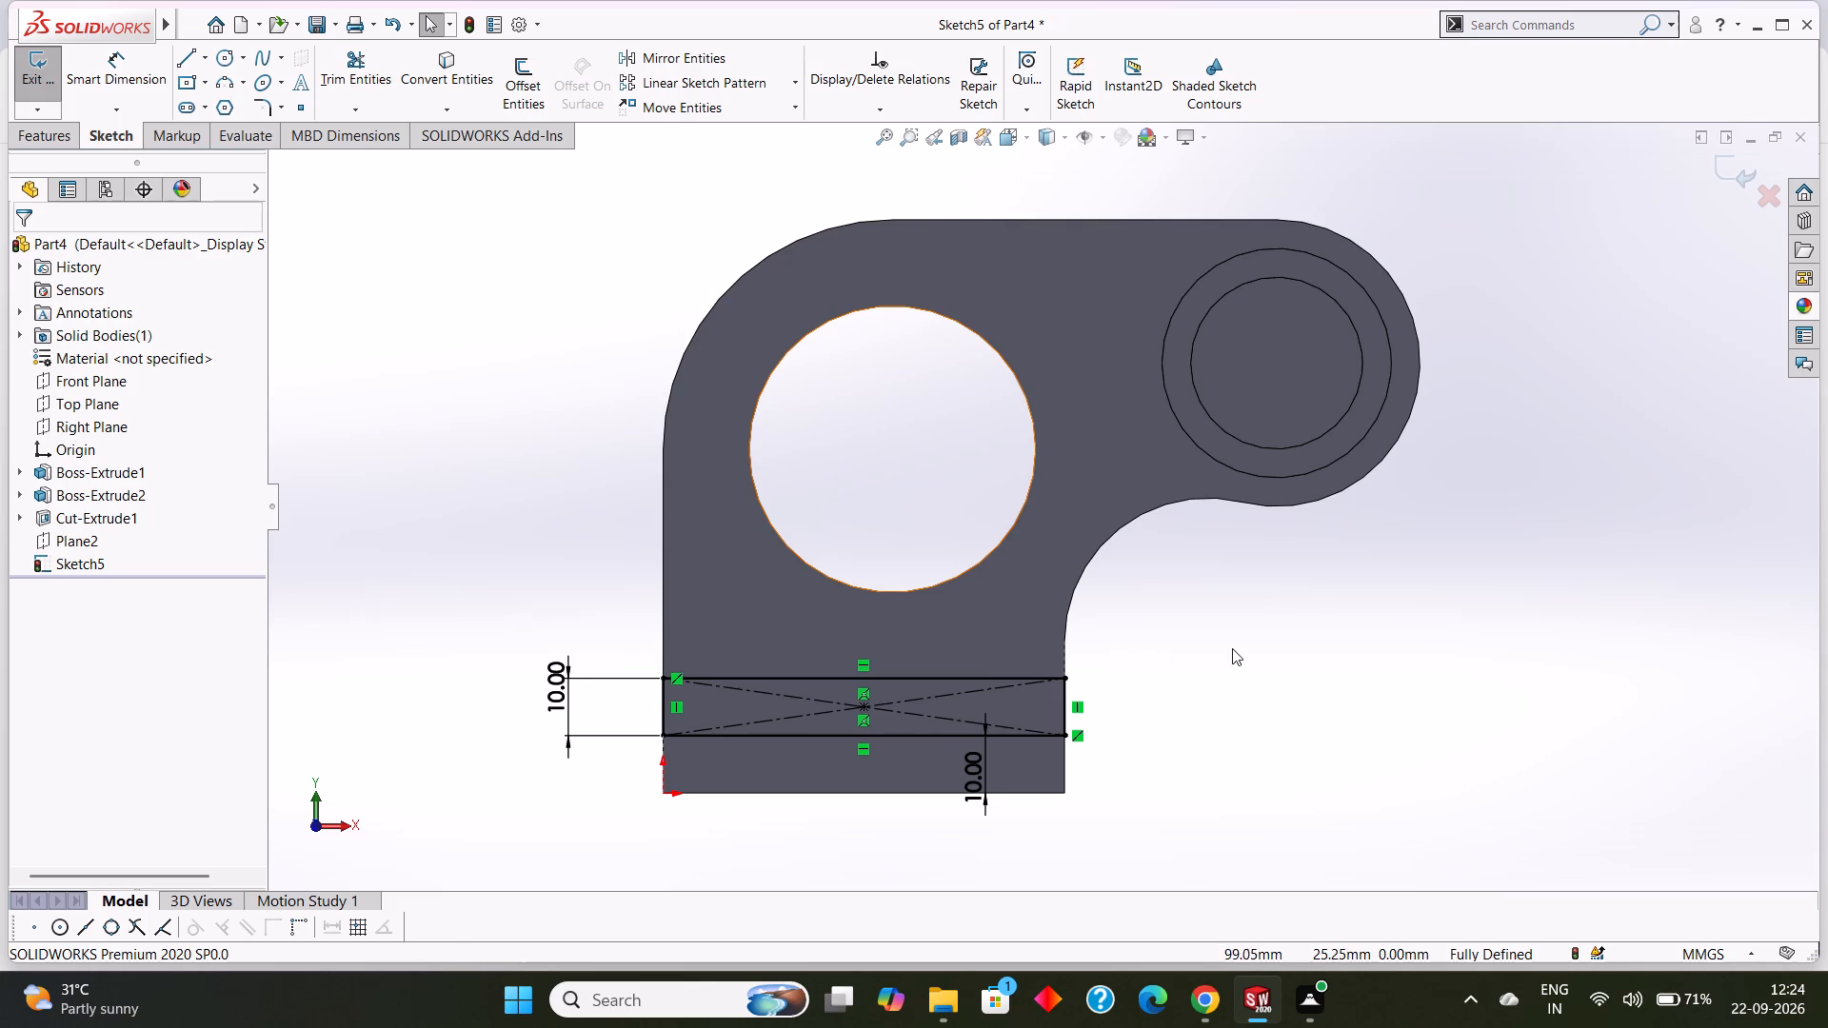
Extrude the rectangle sketch as a blind boss 50 mm outward from the plate, merged with the body.
middle_click_drag(1234, 646, 1133, 730)
scroll(0, 254, "up", 1)
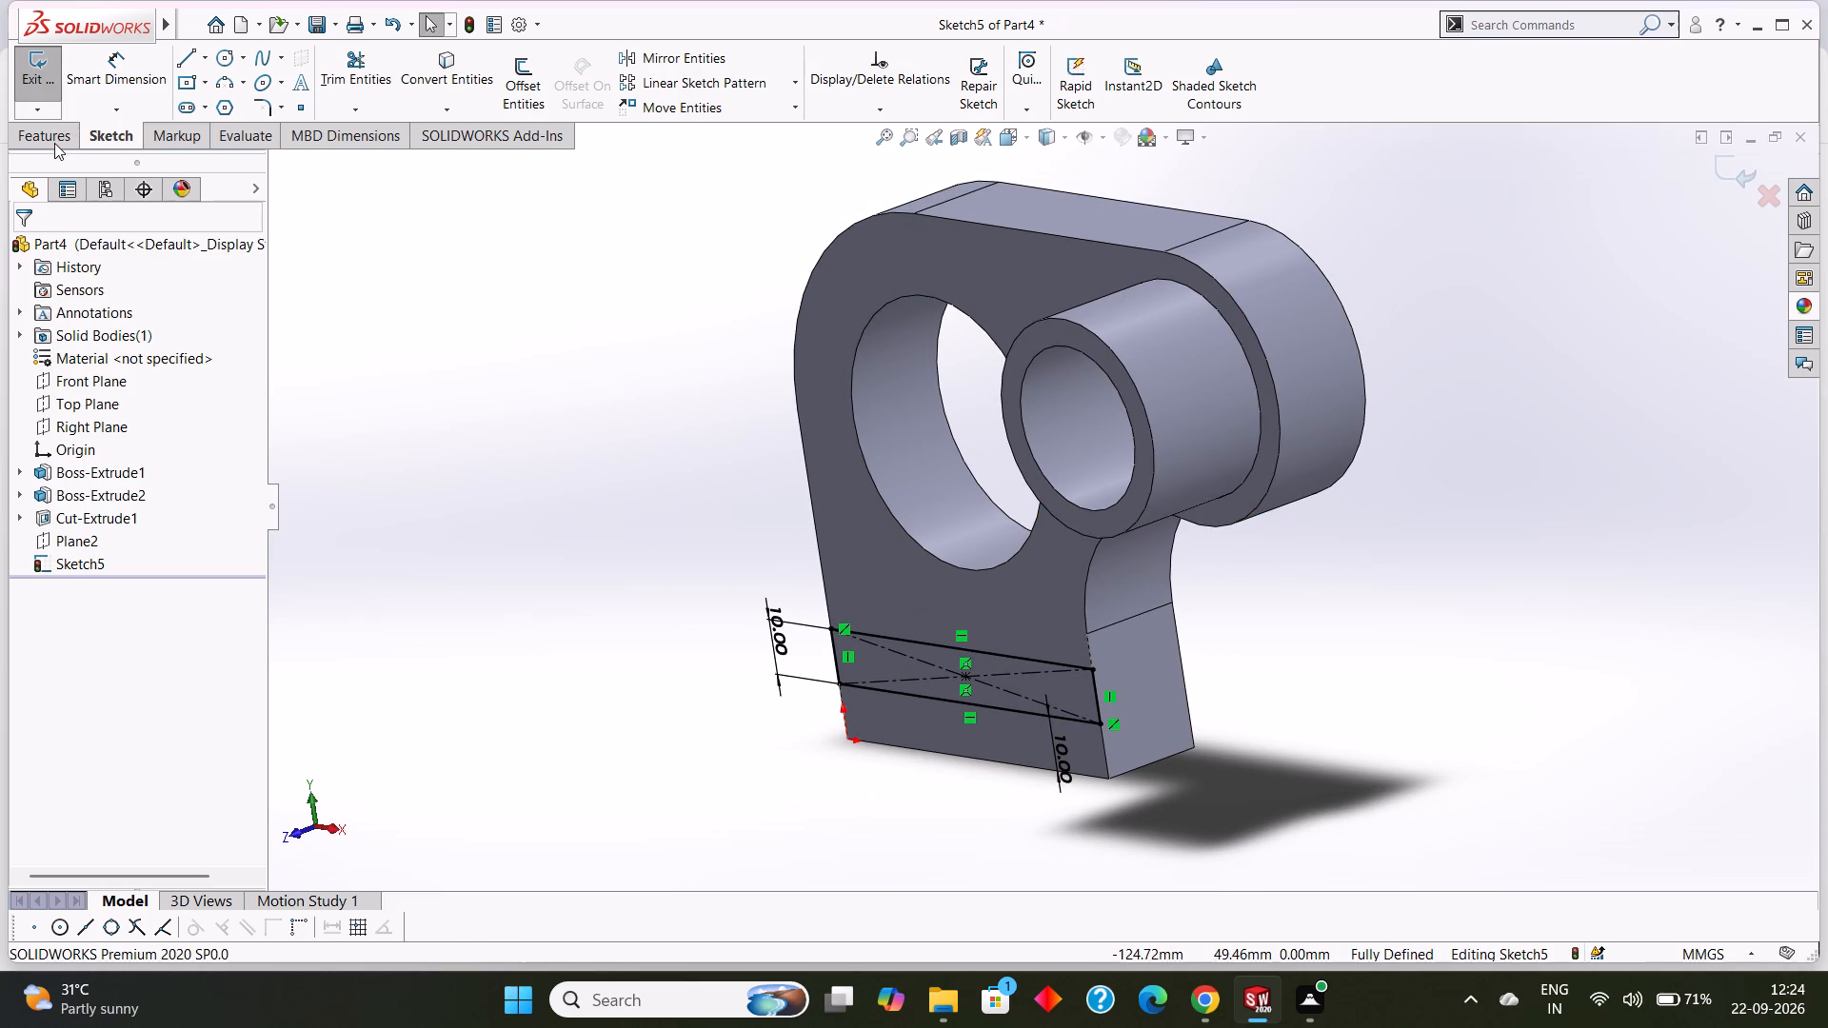
left_click(54, 143)
left_click(60, 90)
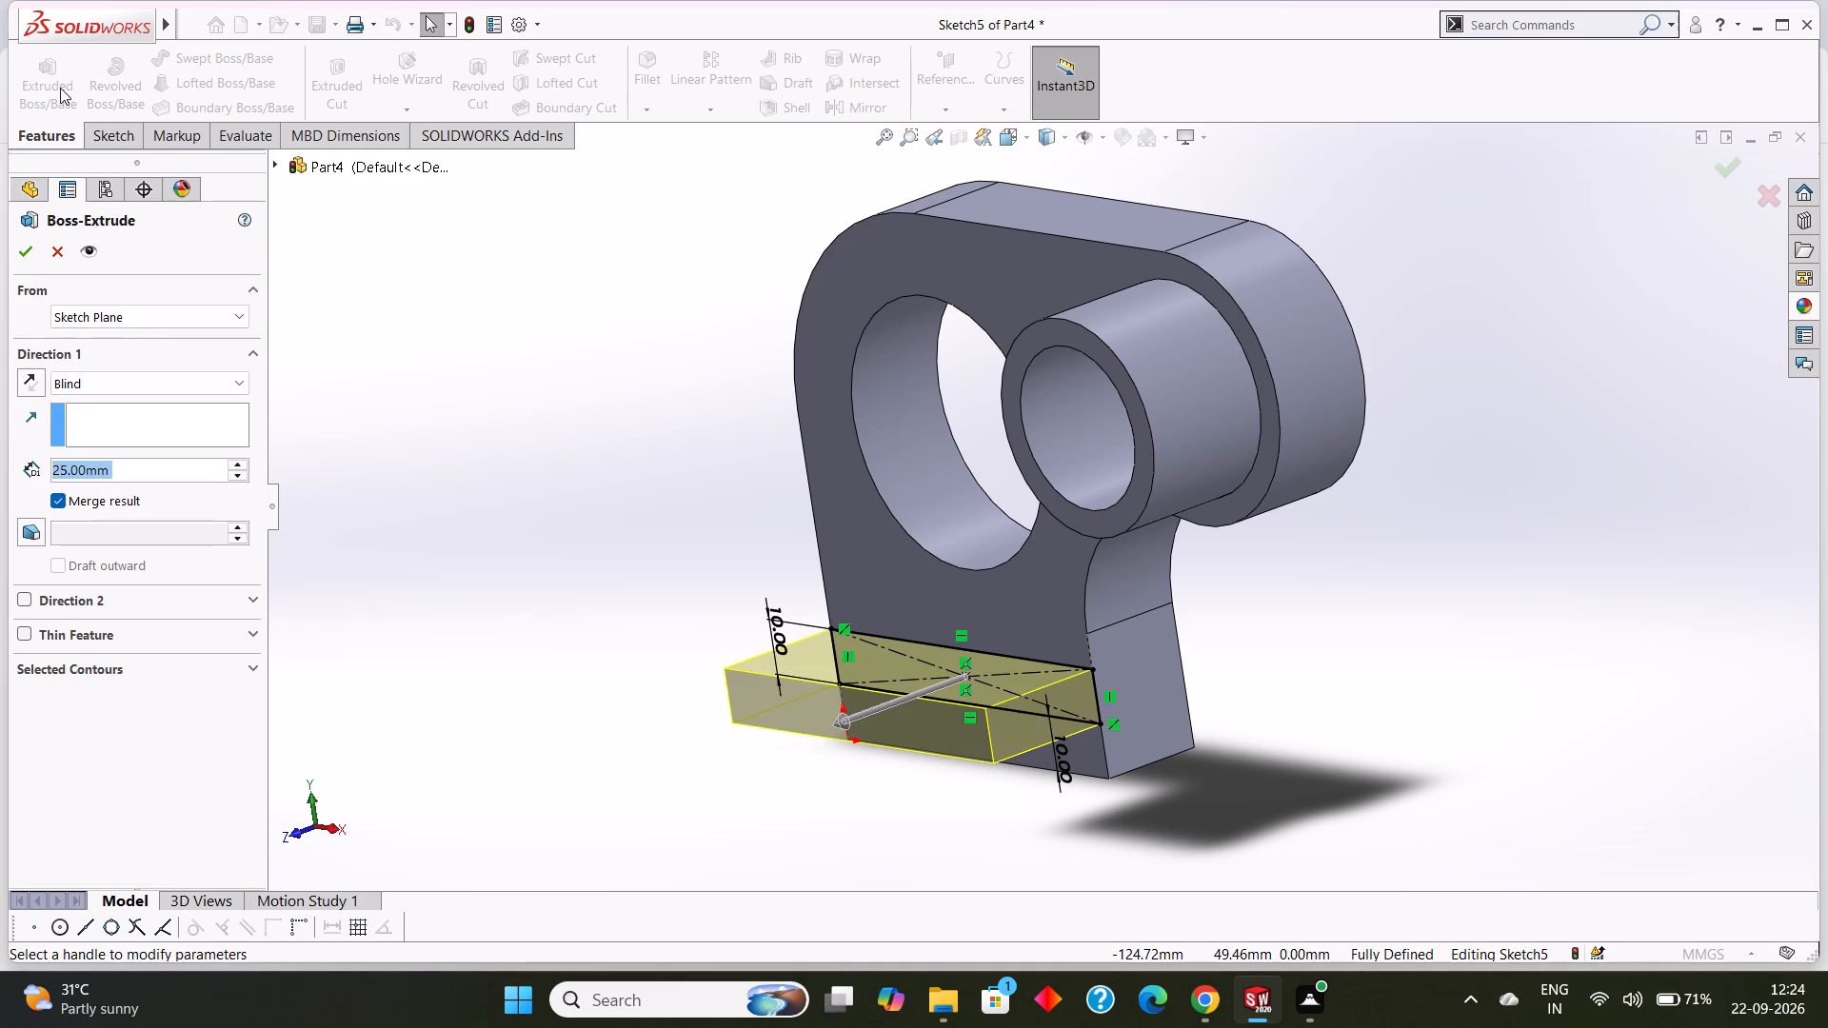
type("50")
key("Return")
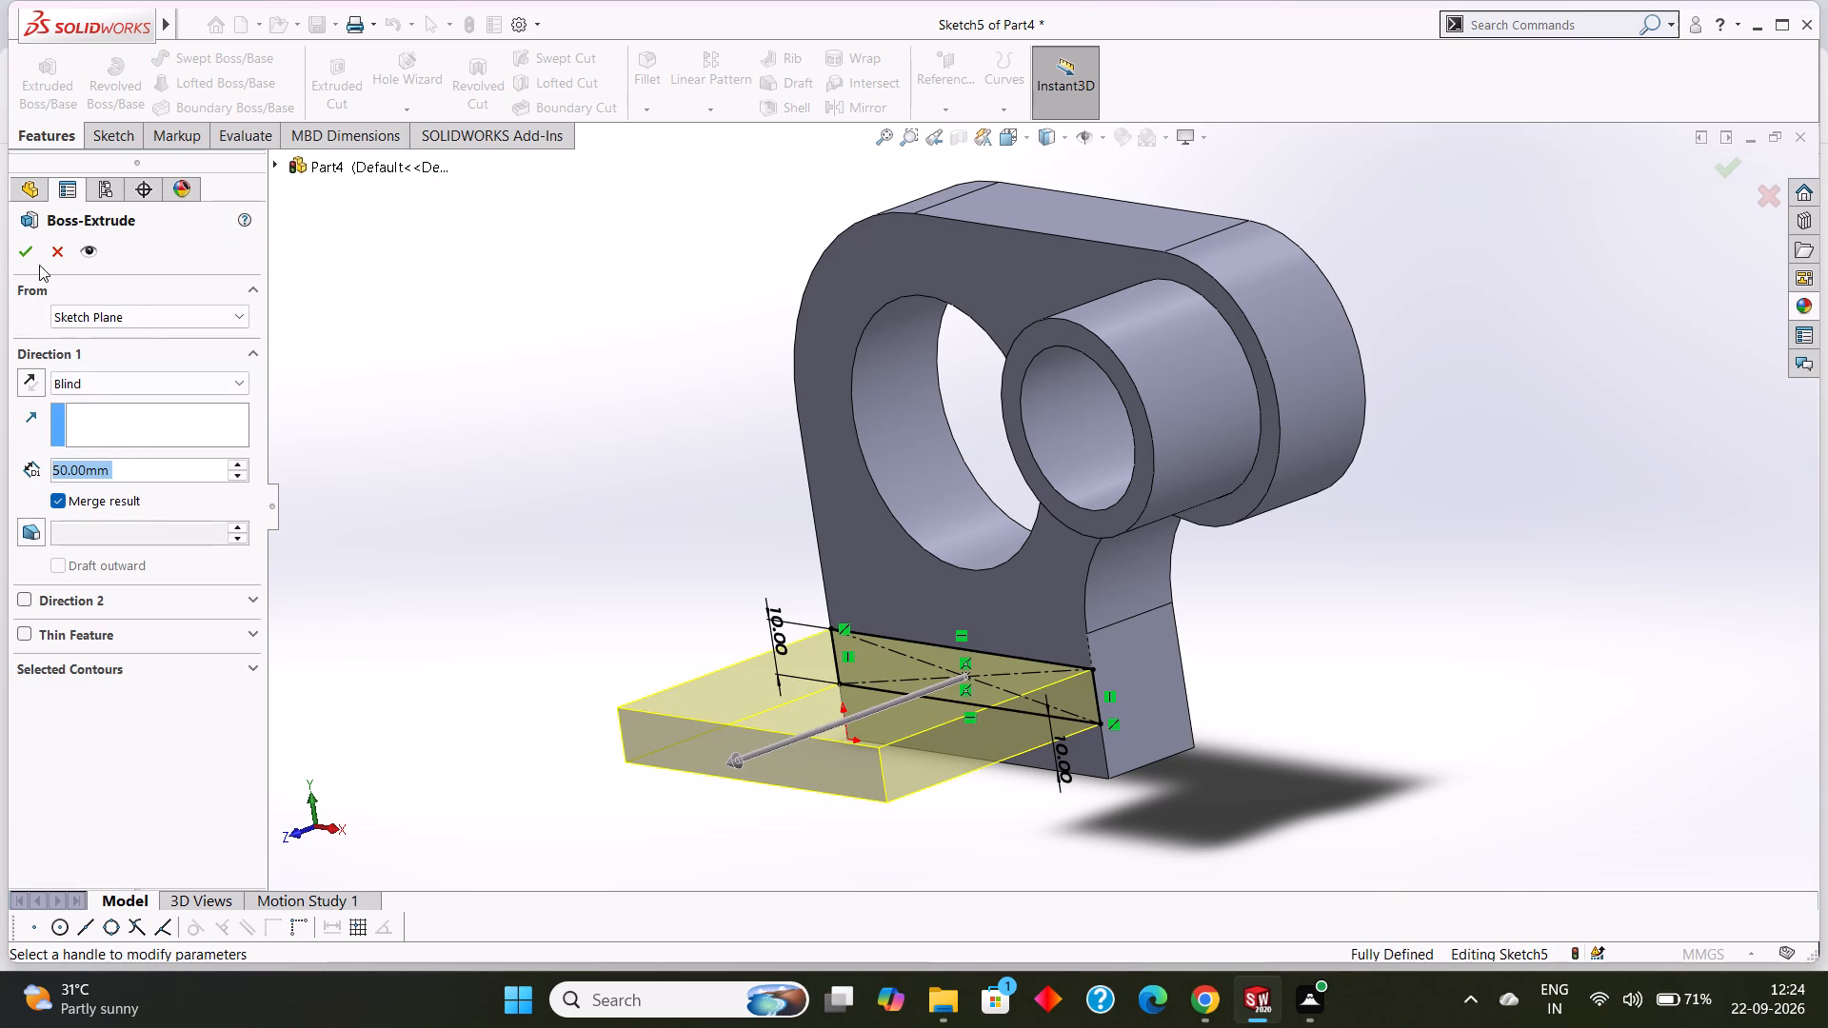
left_click(33, 253)
left_click(585, 452)
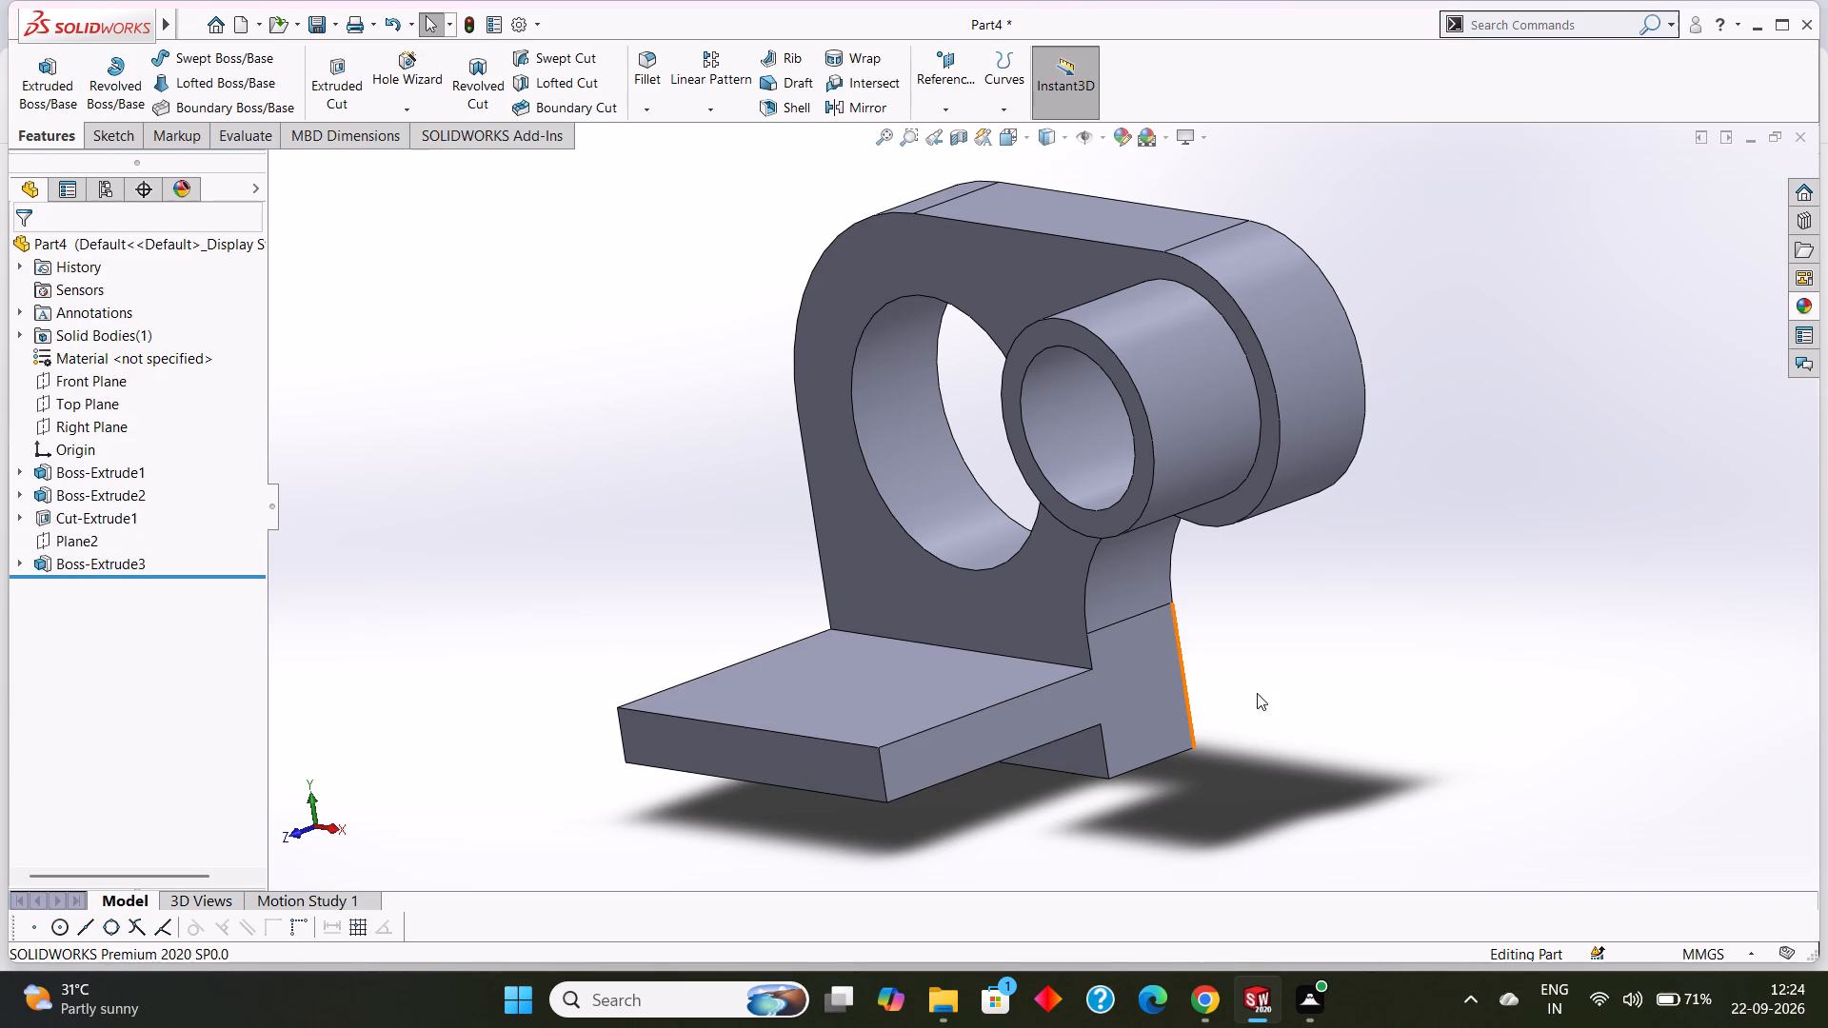
Fillet the two short vertical edges at the free end of the extruded ledge with a 20 mm radius.
middle_click_drag(1275, 693, 1321, 672)
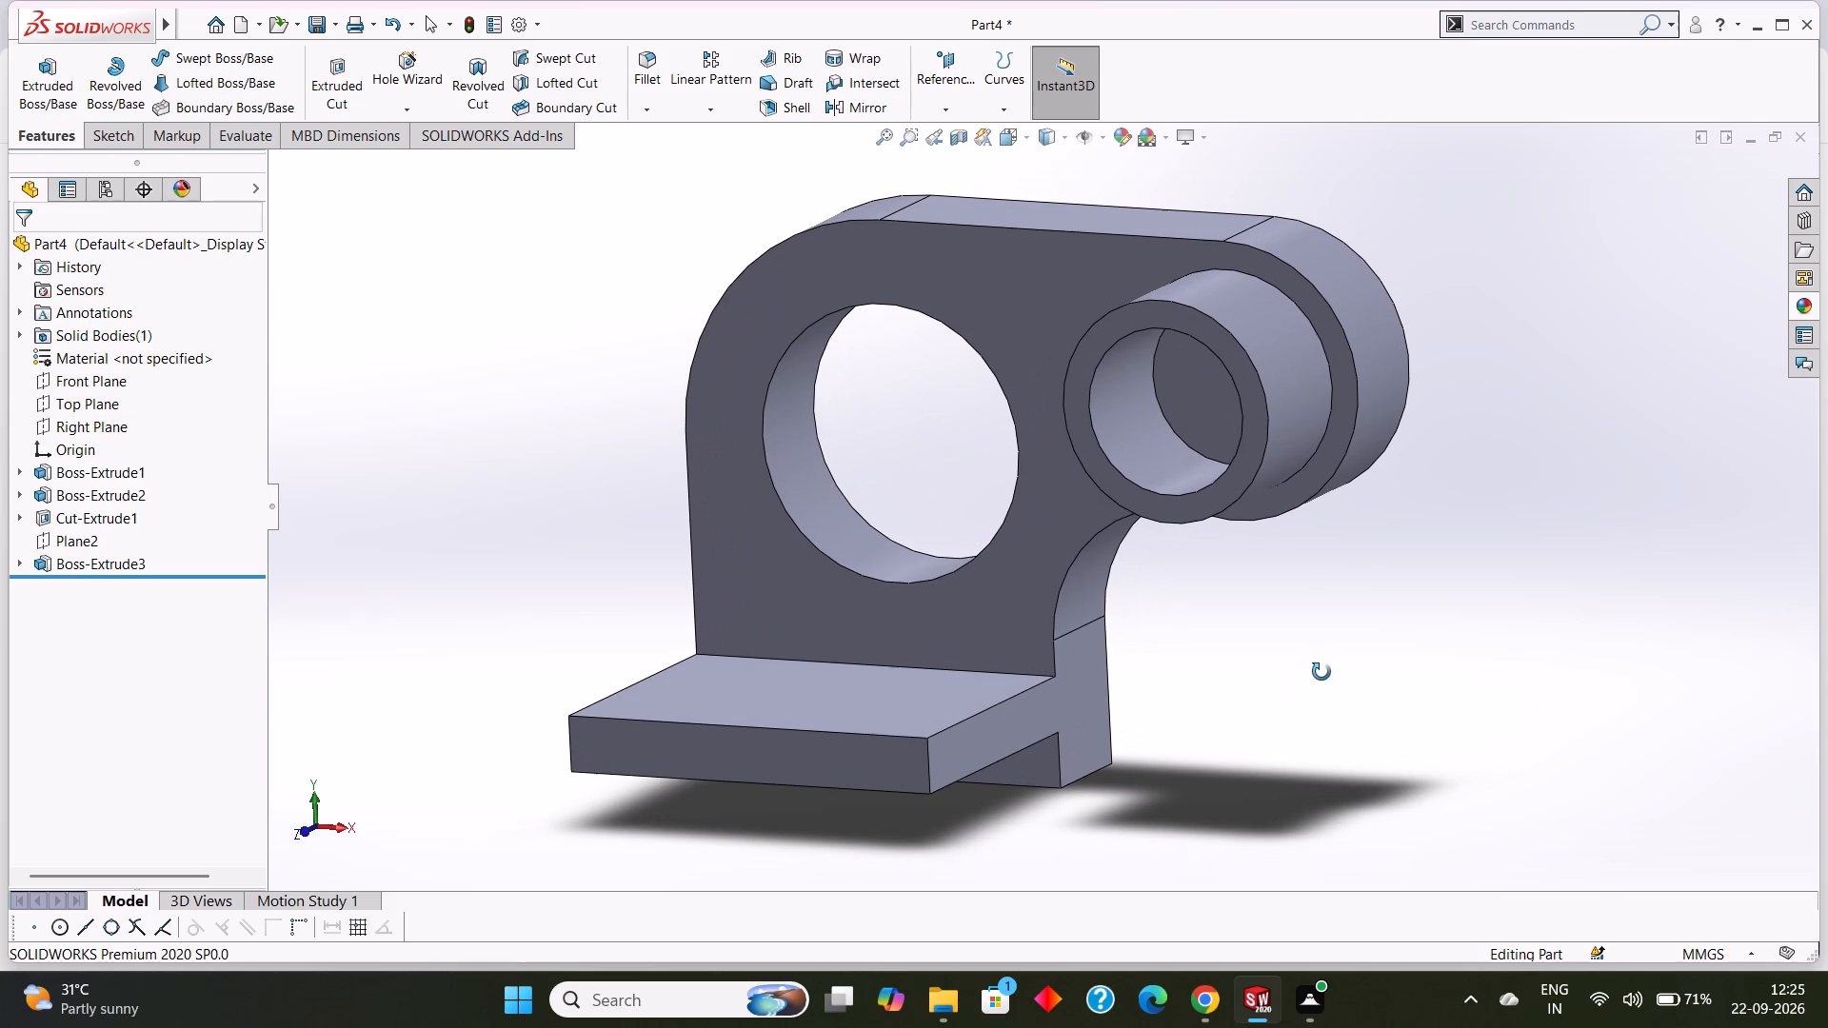
middle_click_drag(1321, 672, 1330, 679)
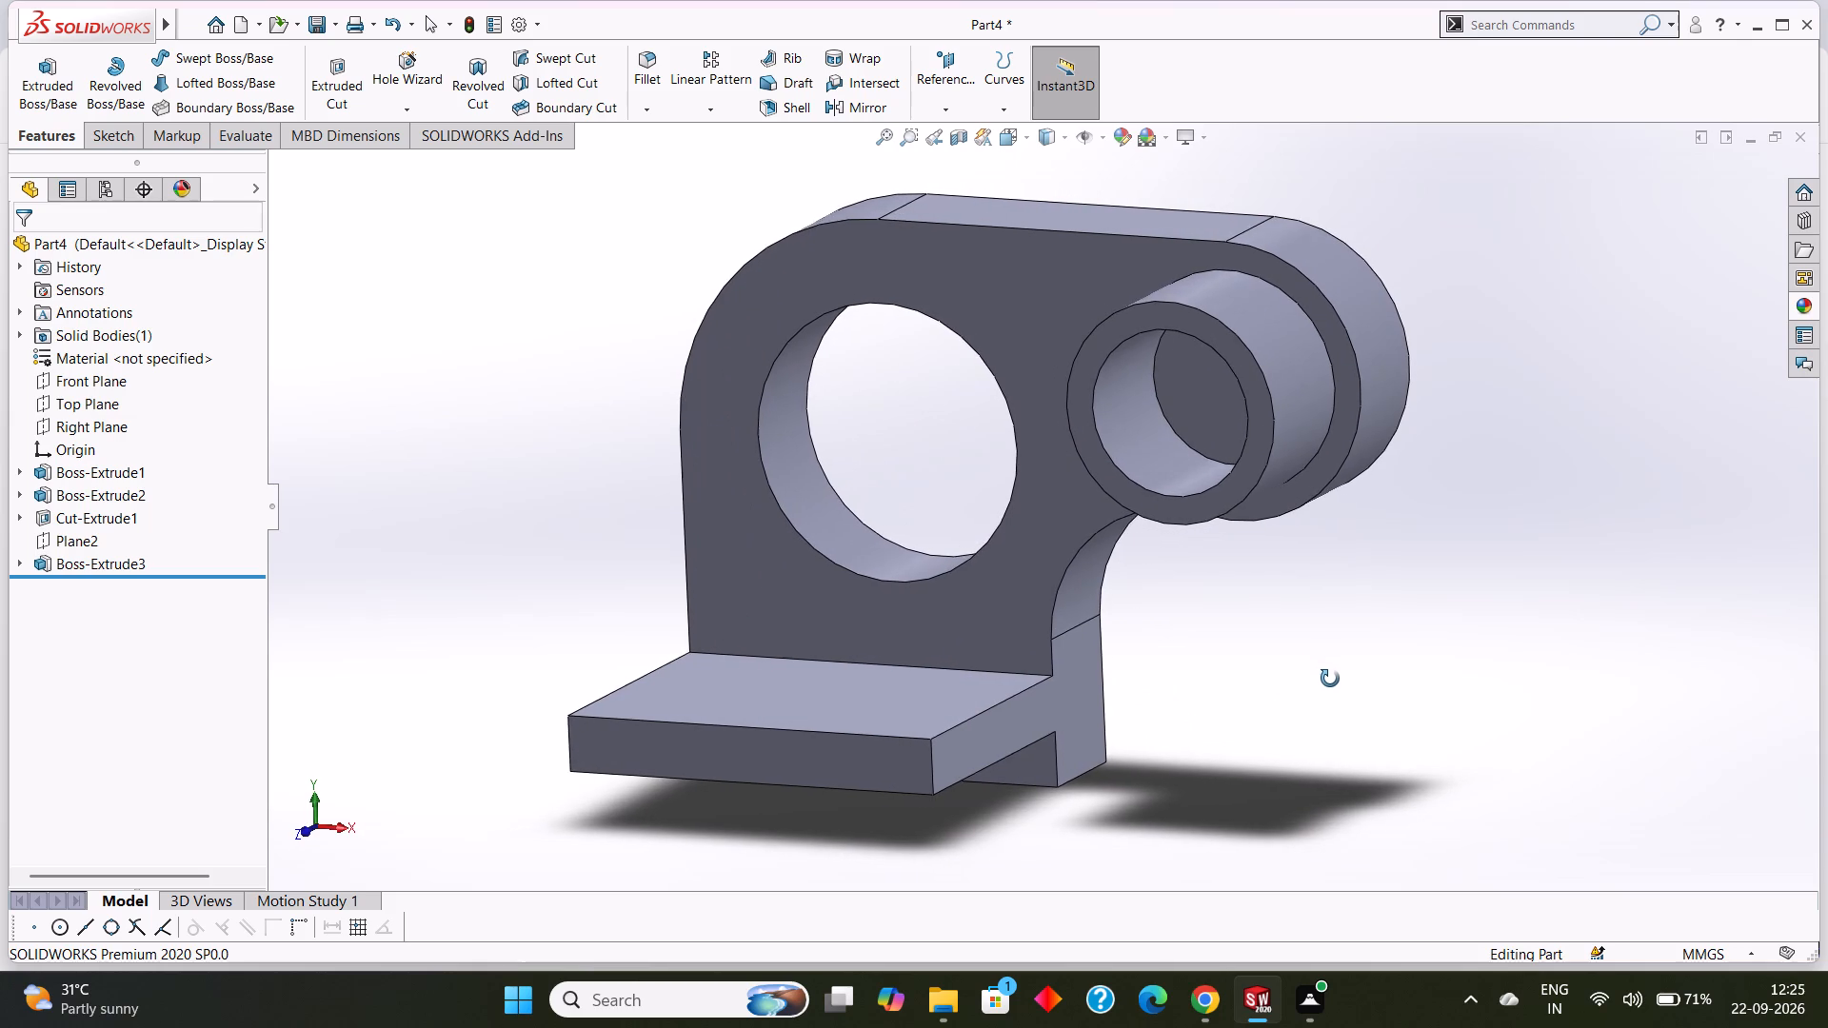
middle_click_drag(1330, 679, 1343, 662)
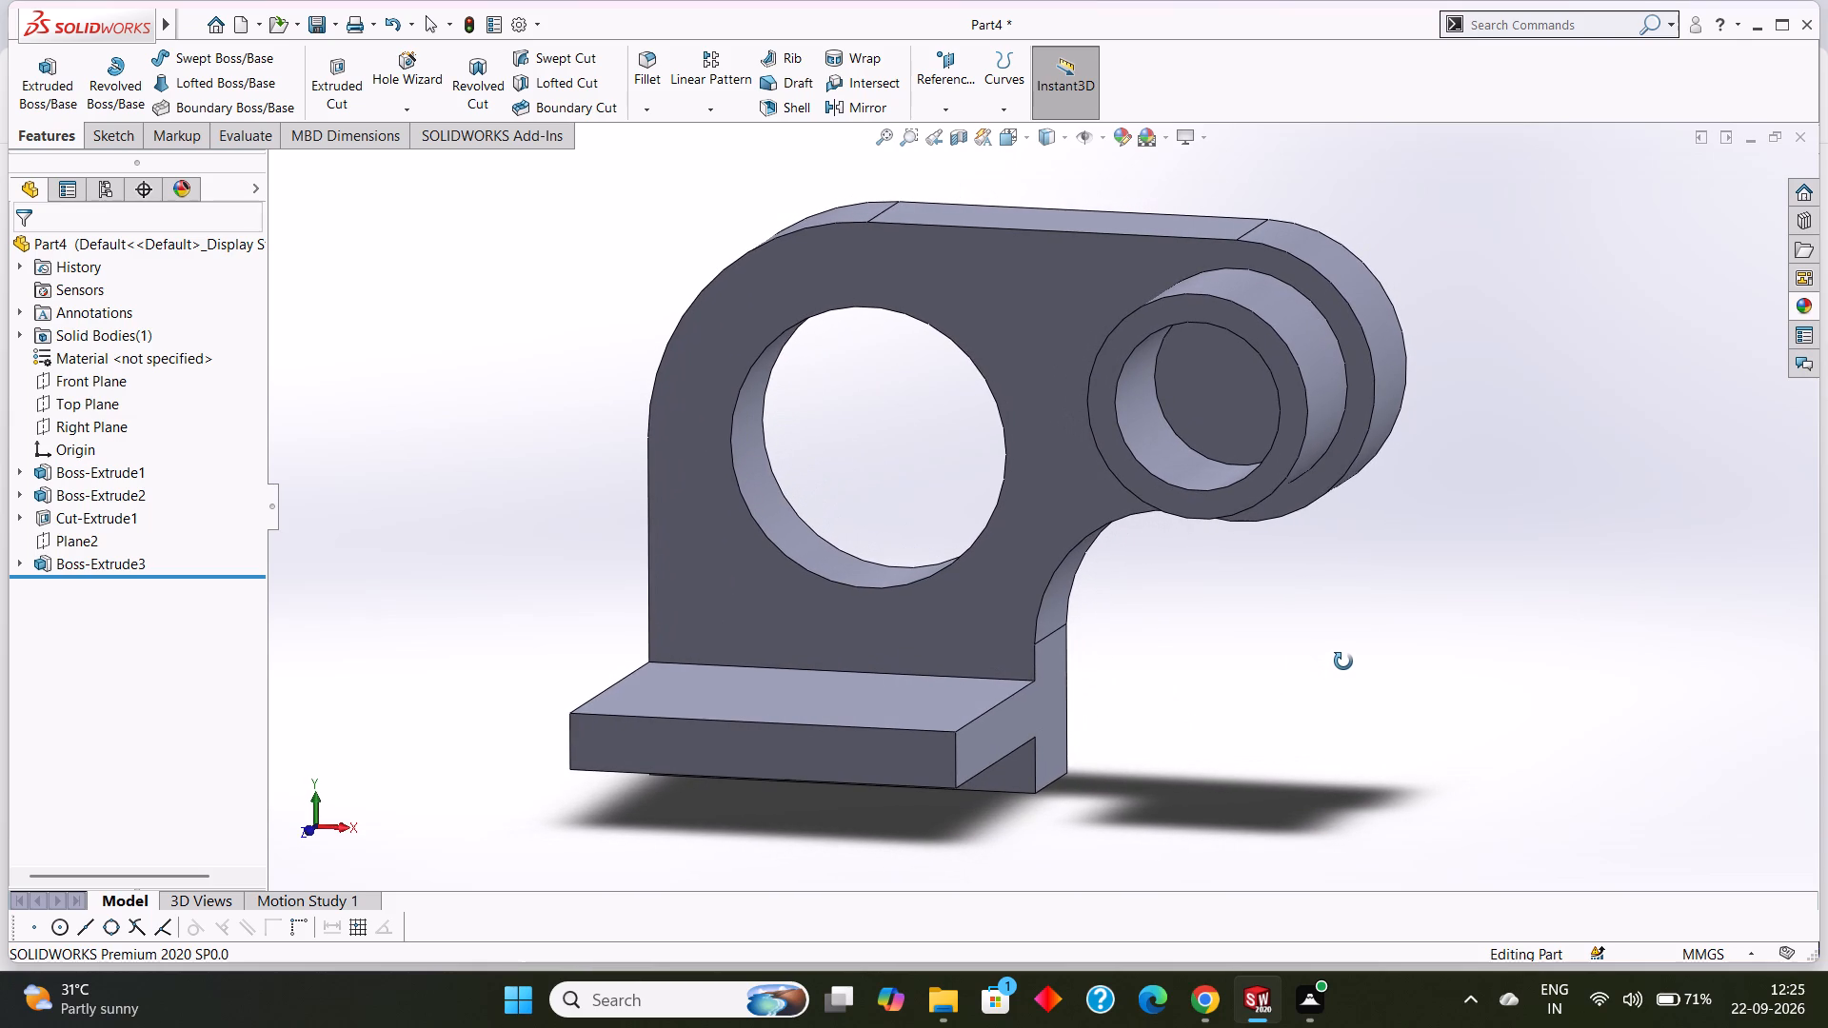
middle_click_drag(1343, 662, 1344, 661)
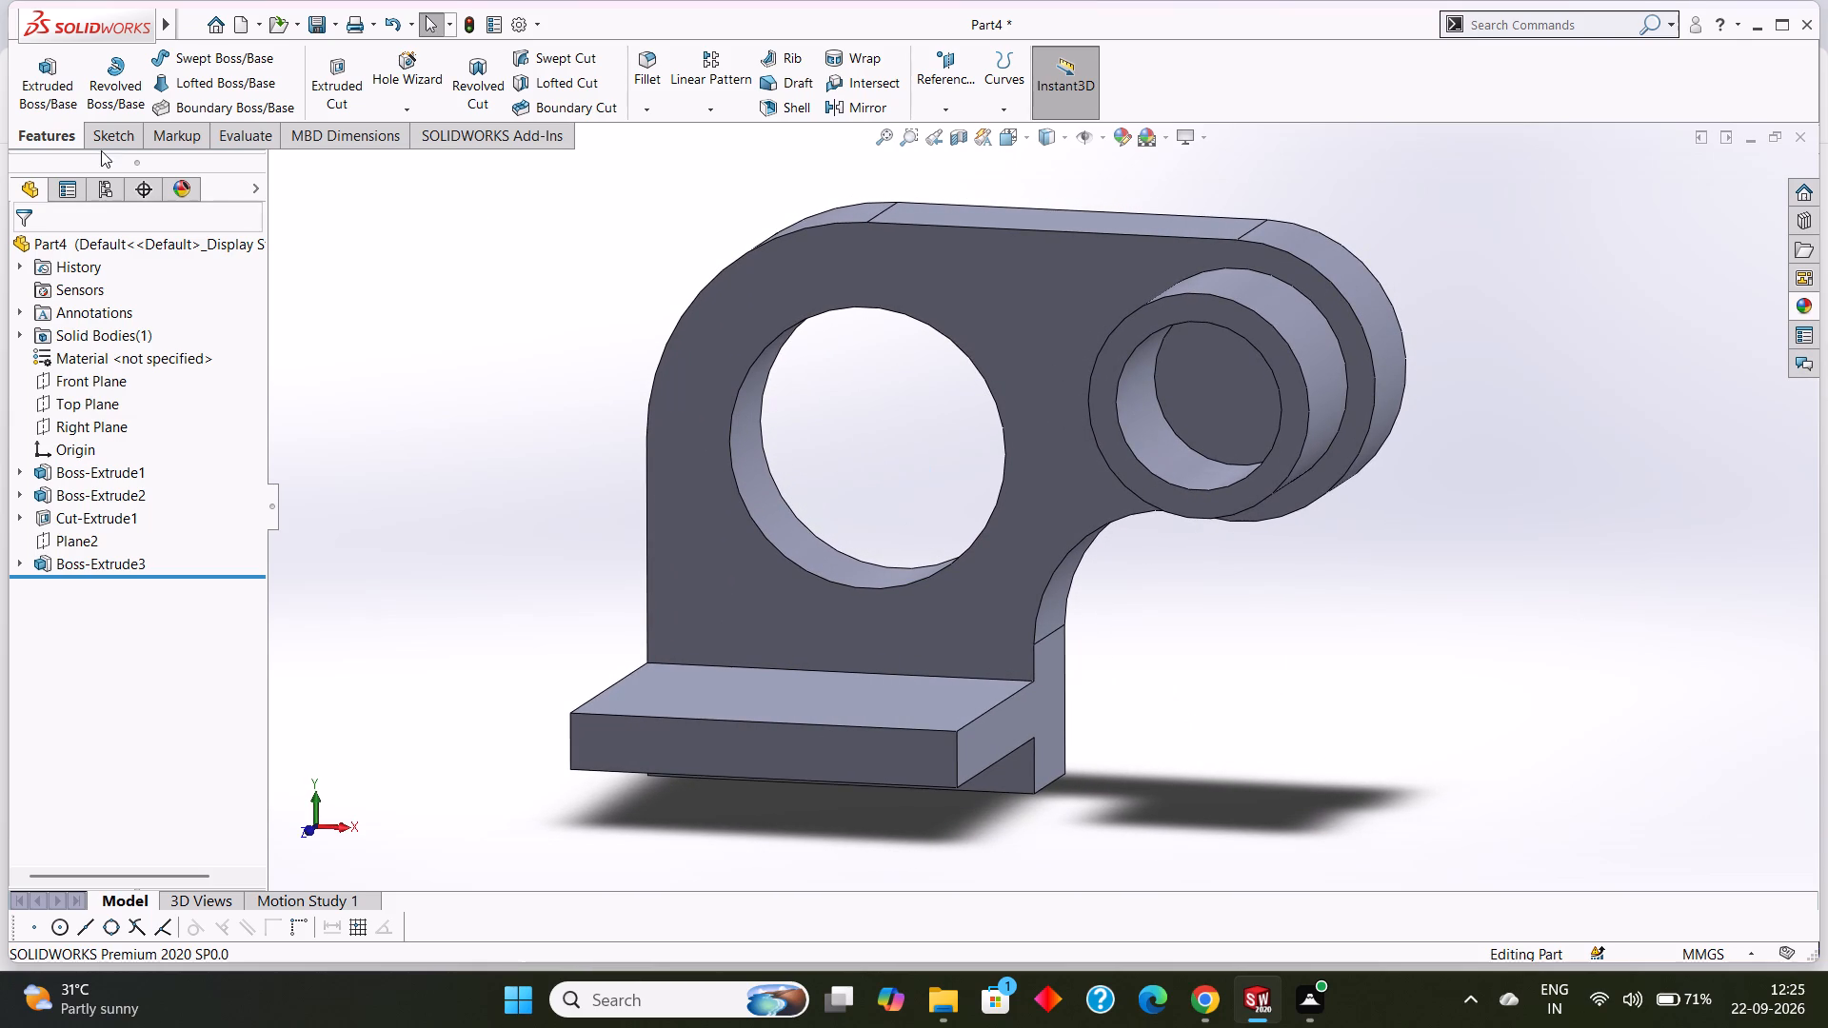
left_click(644, 119)
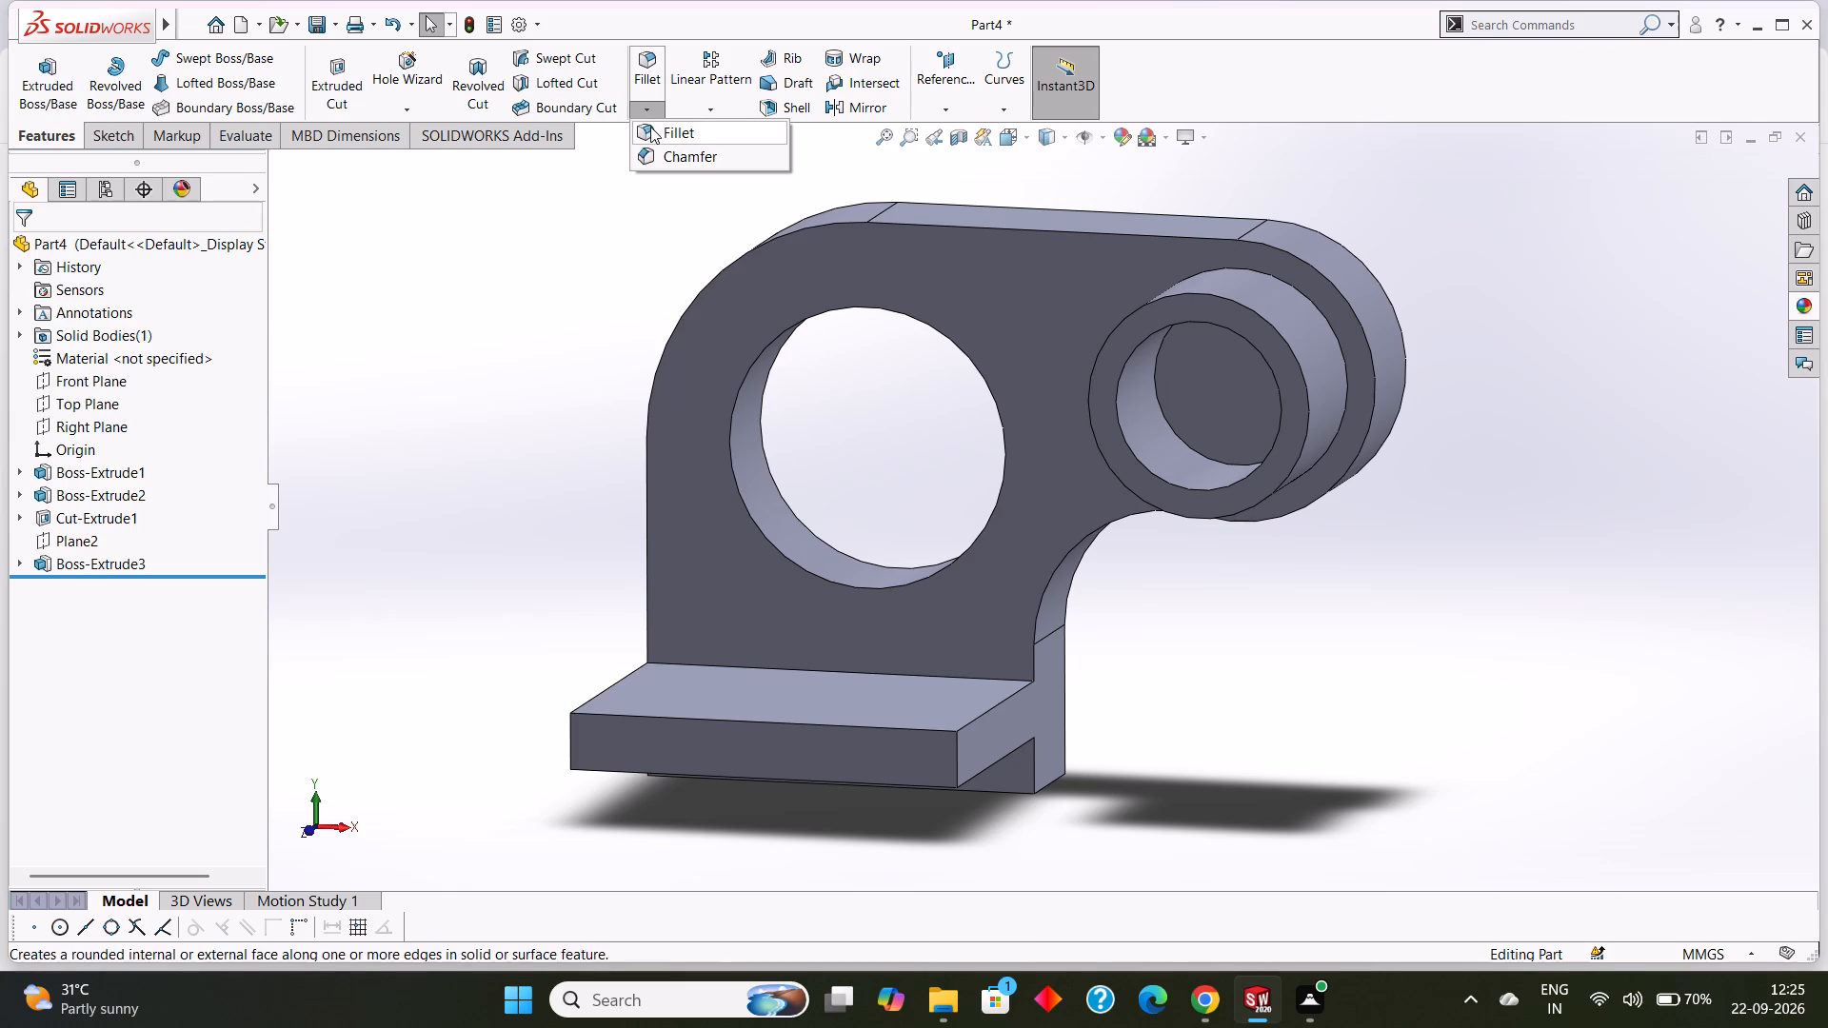
left_click(656, 132)
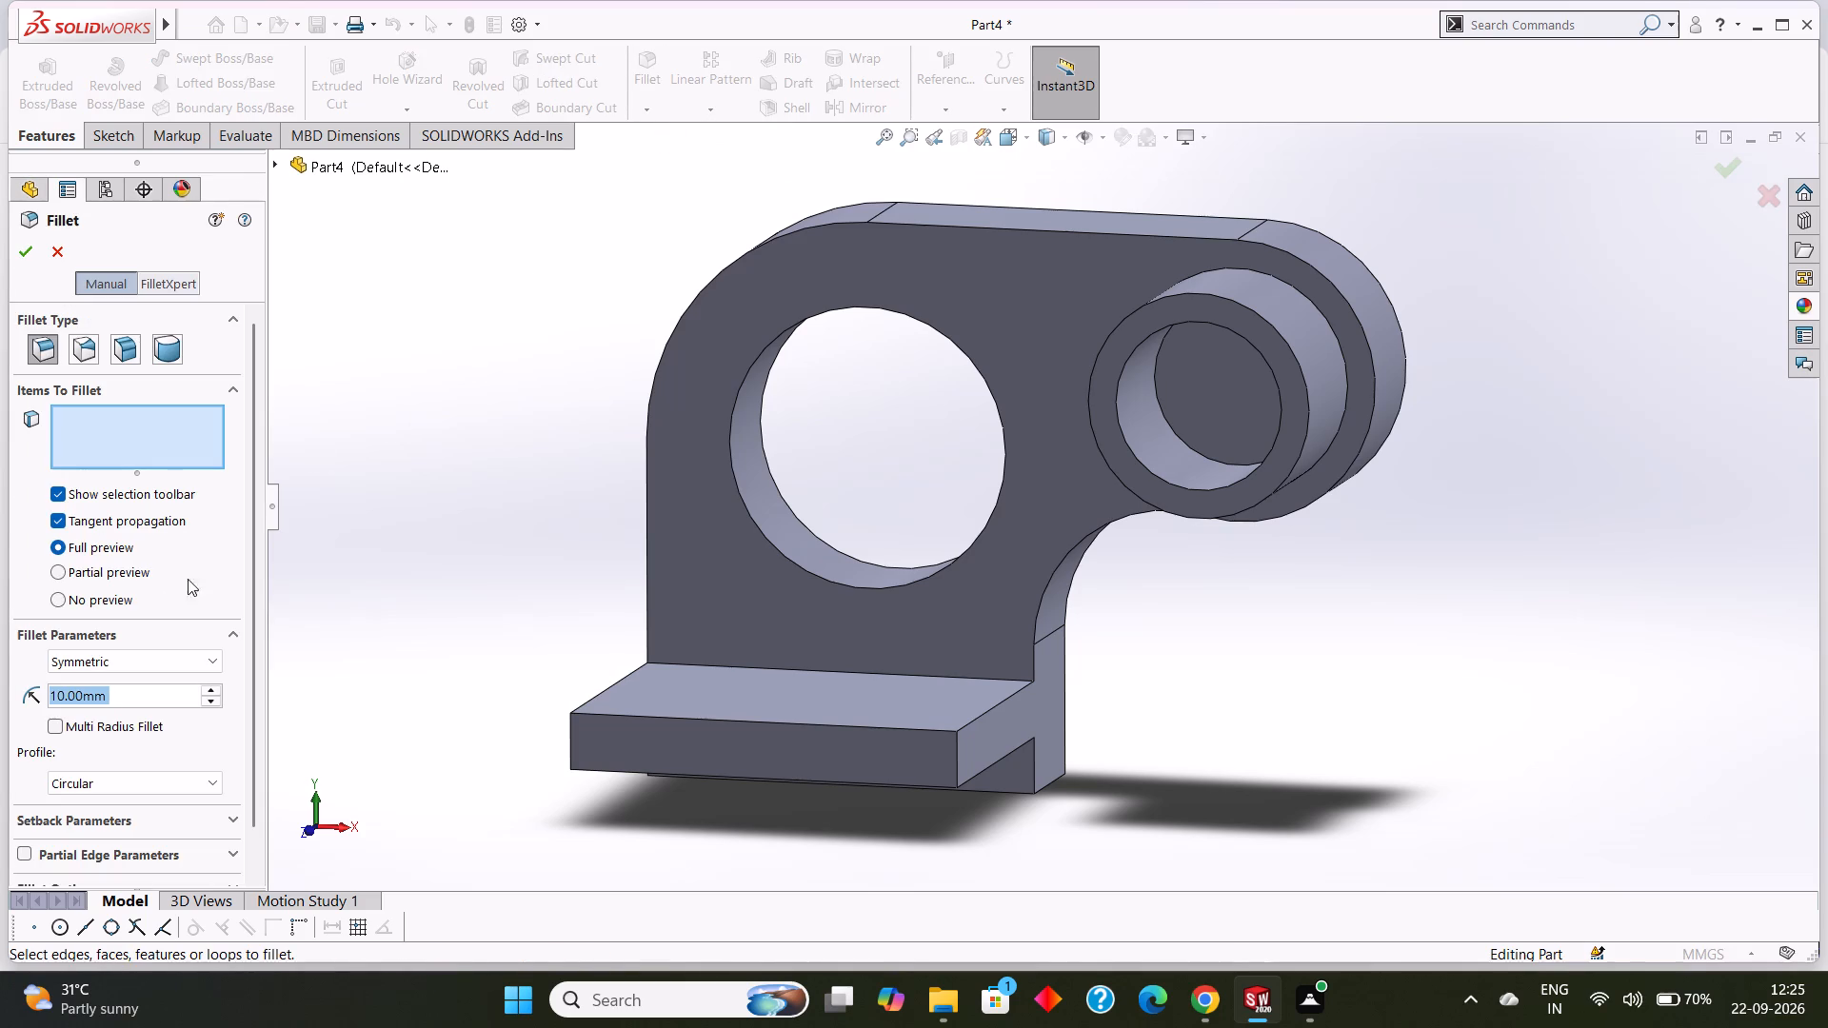
type("20")
key("Return")
left_click(954, 749)
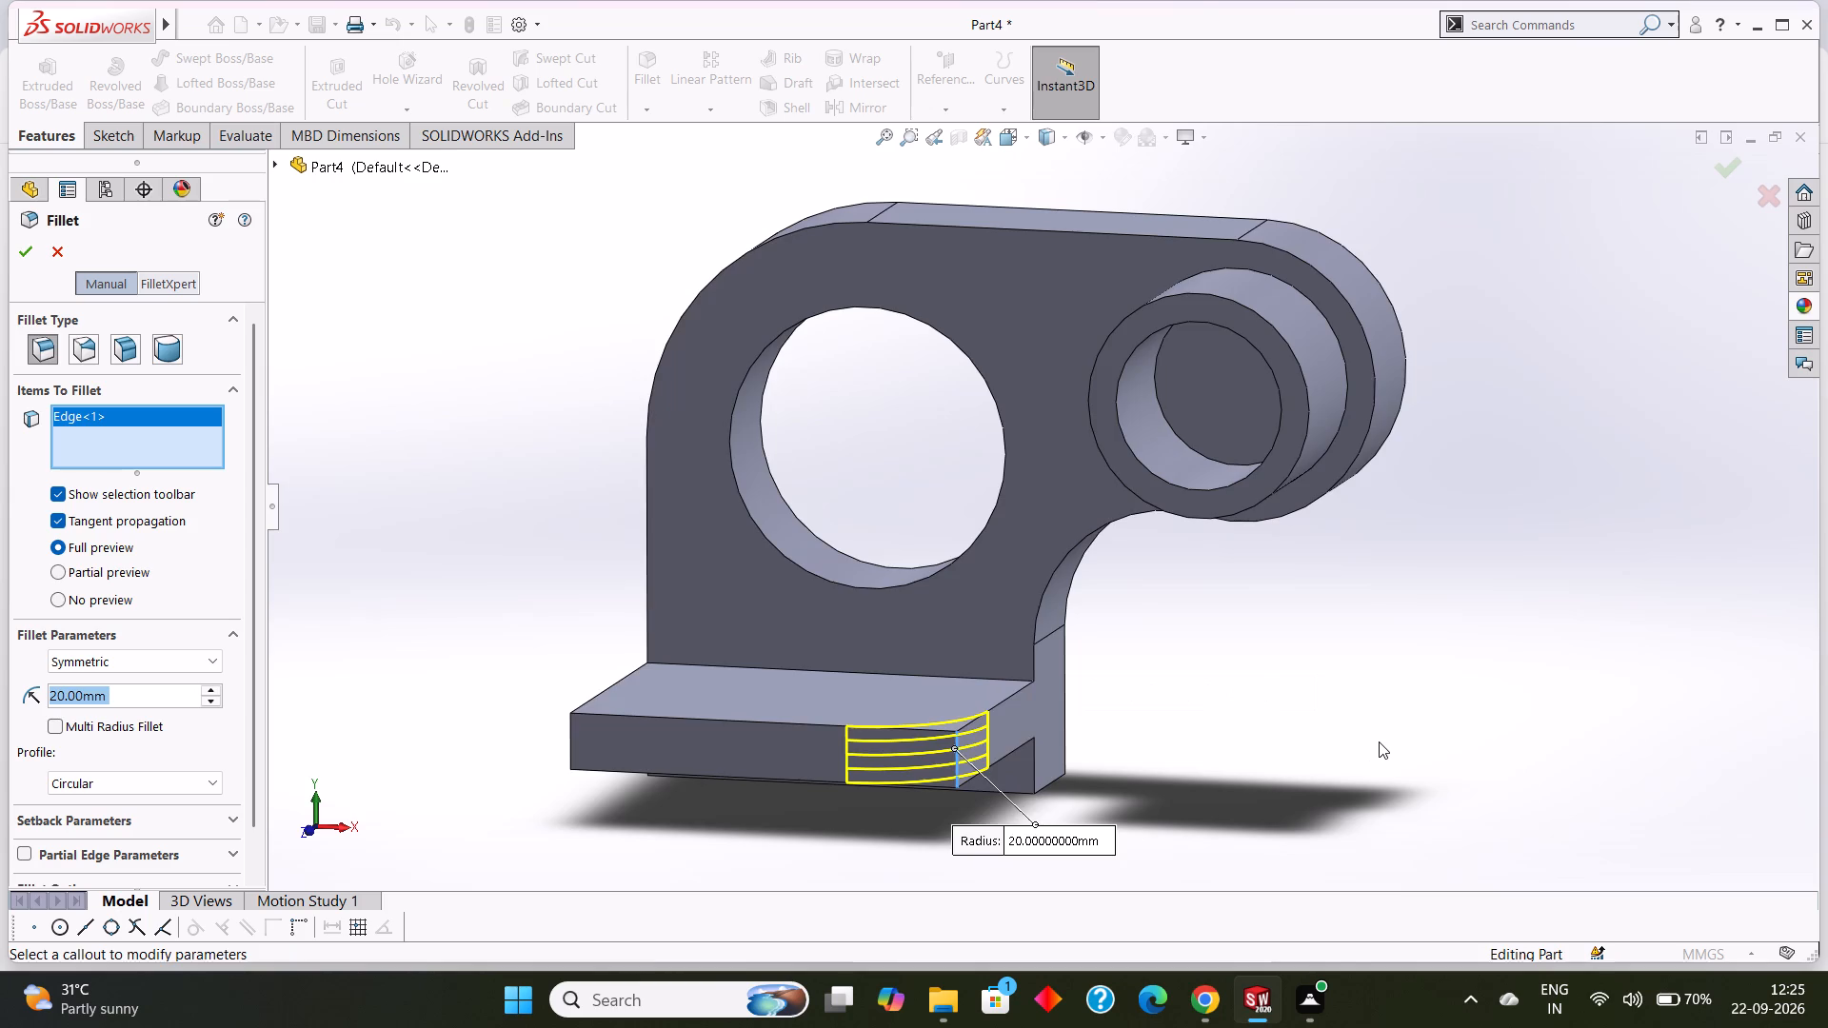
middle_click_drag(1380, 741, 1502, 722)
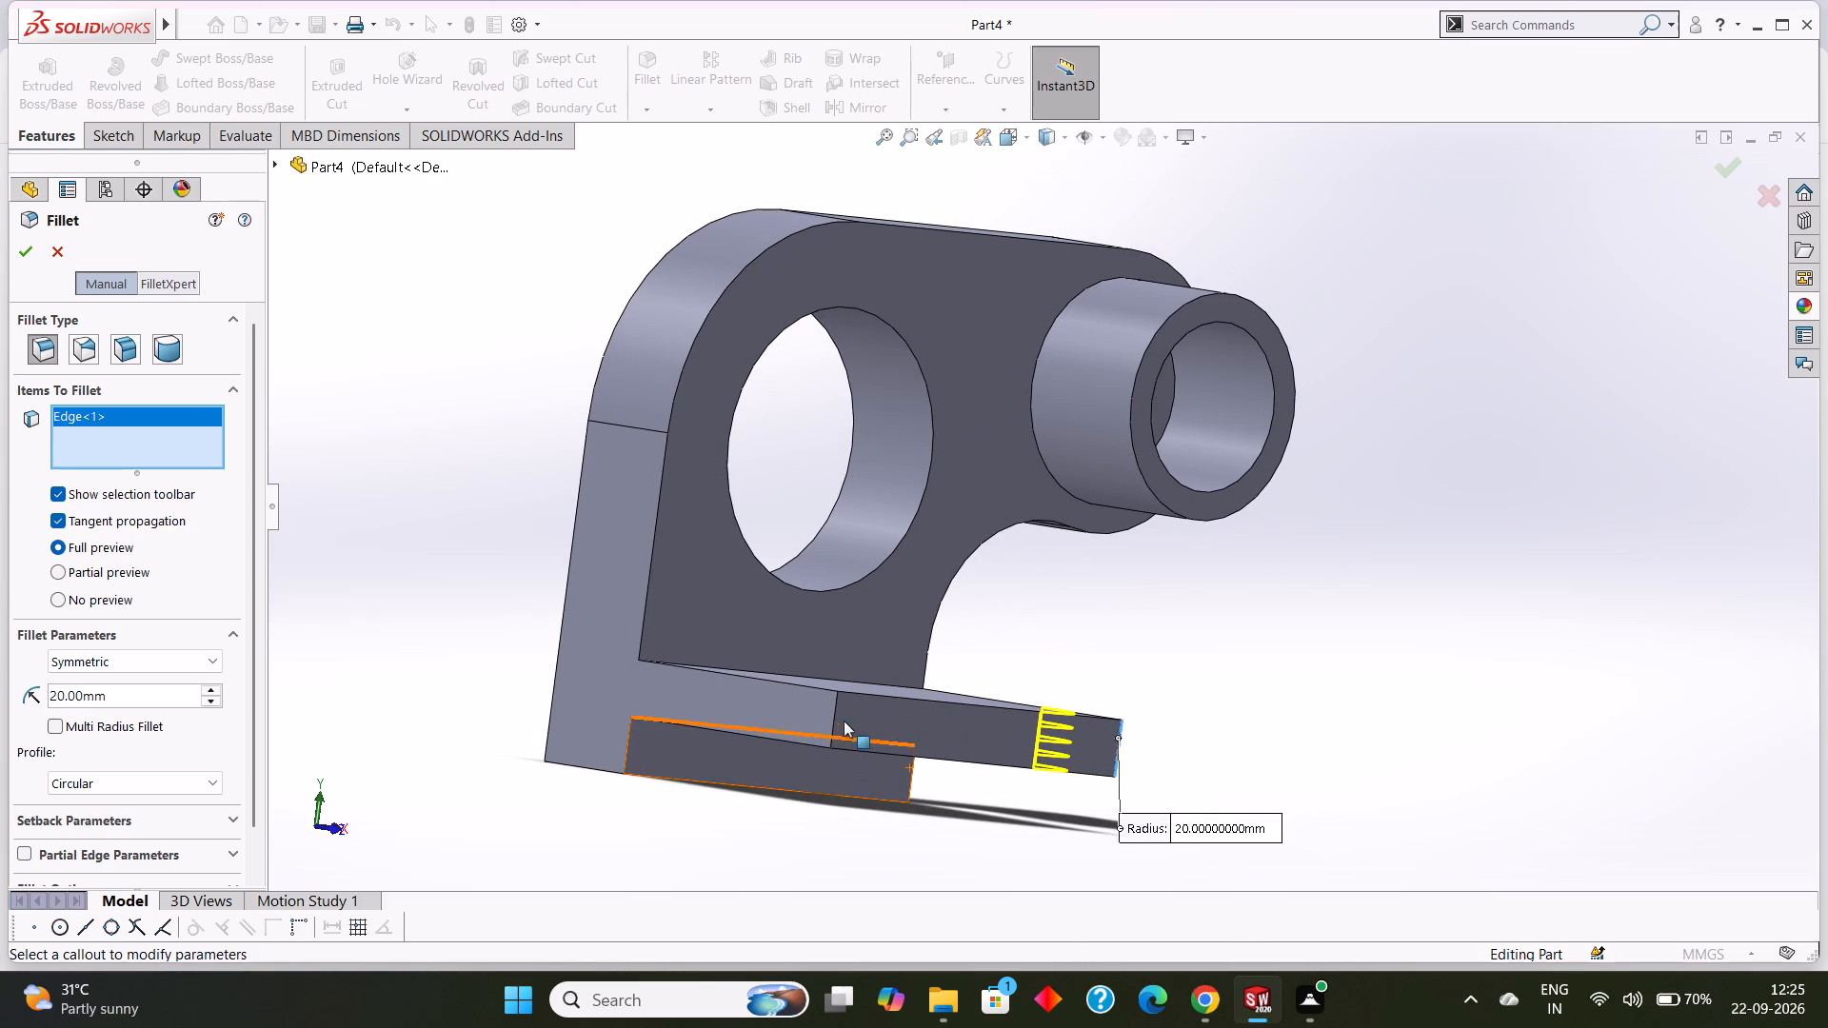
left_click(835, 710)
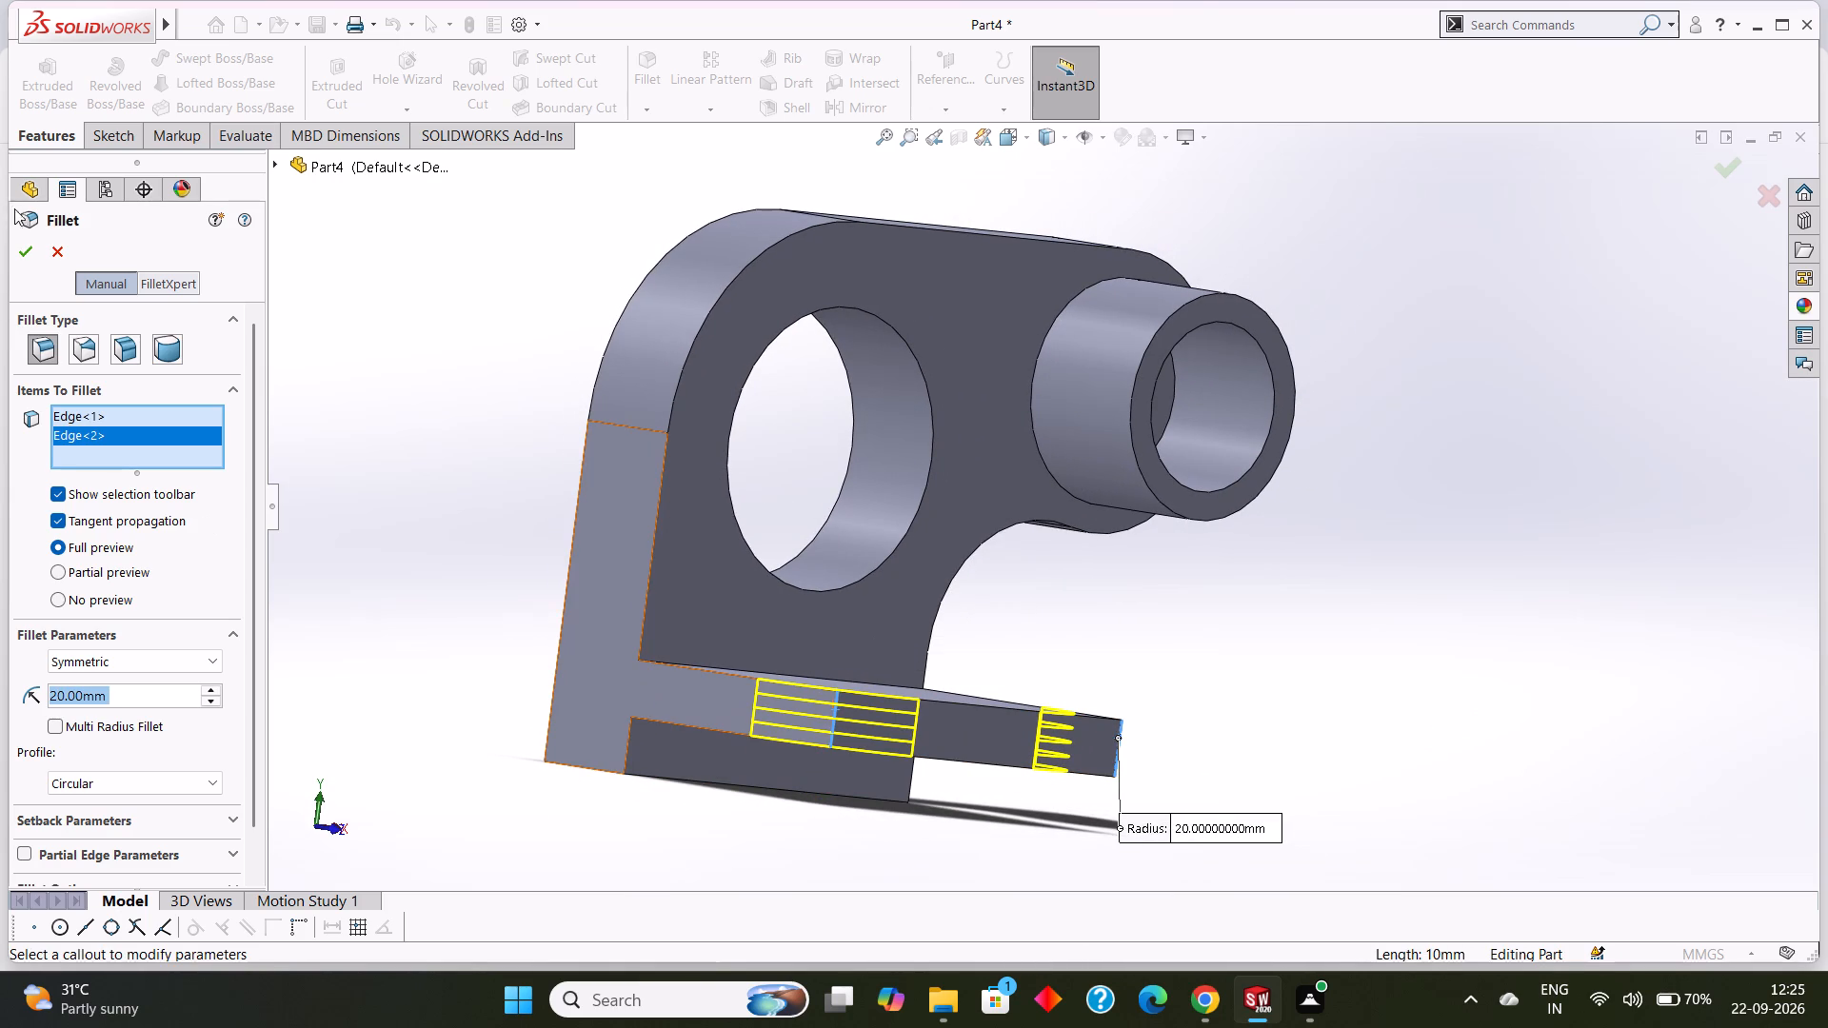
left_click(20, 247)
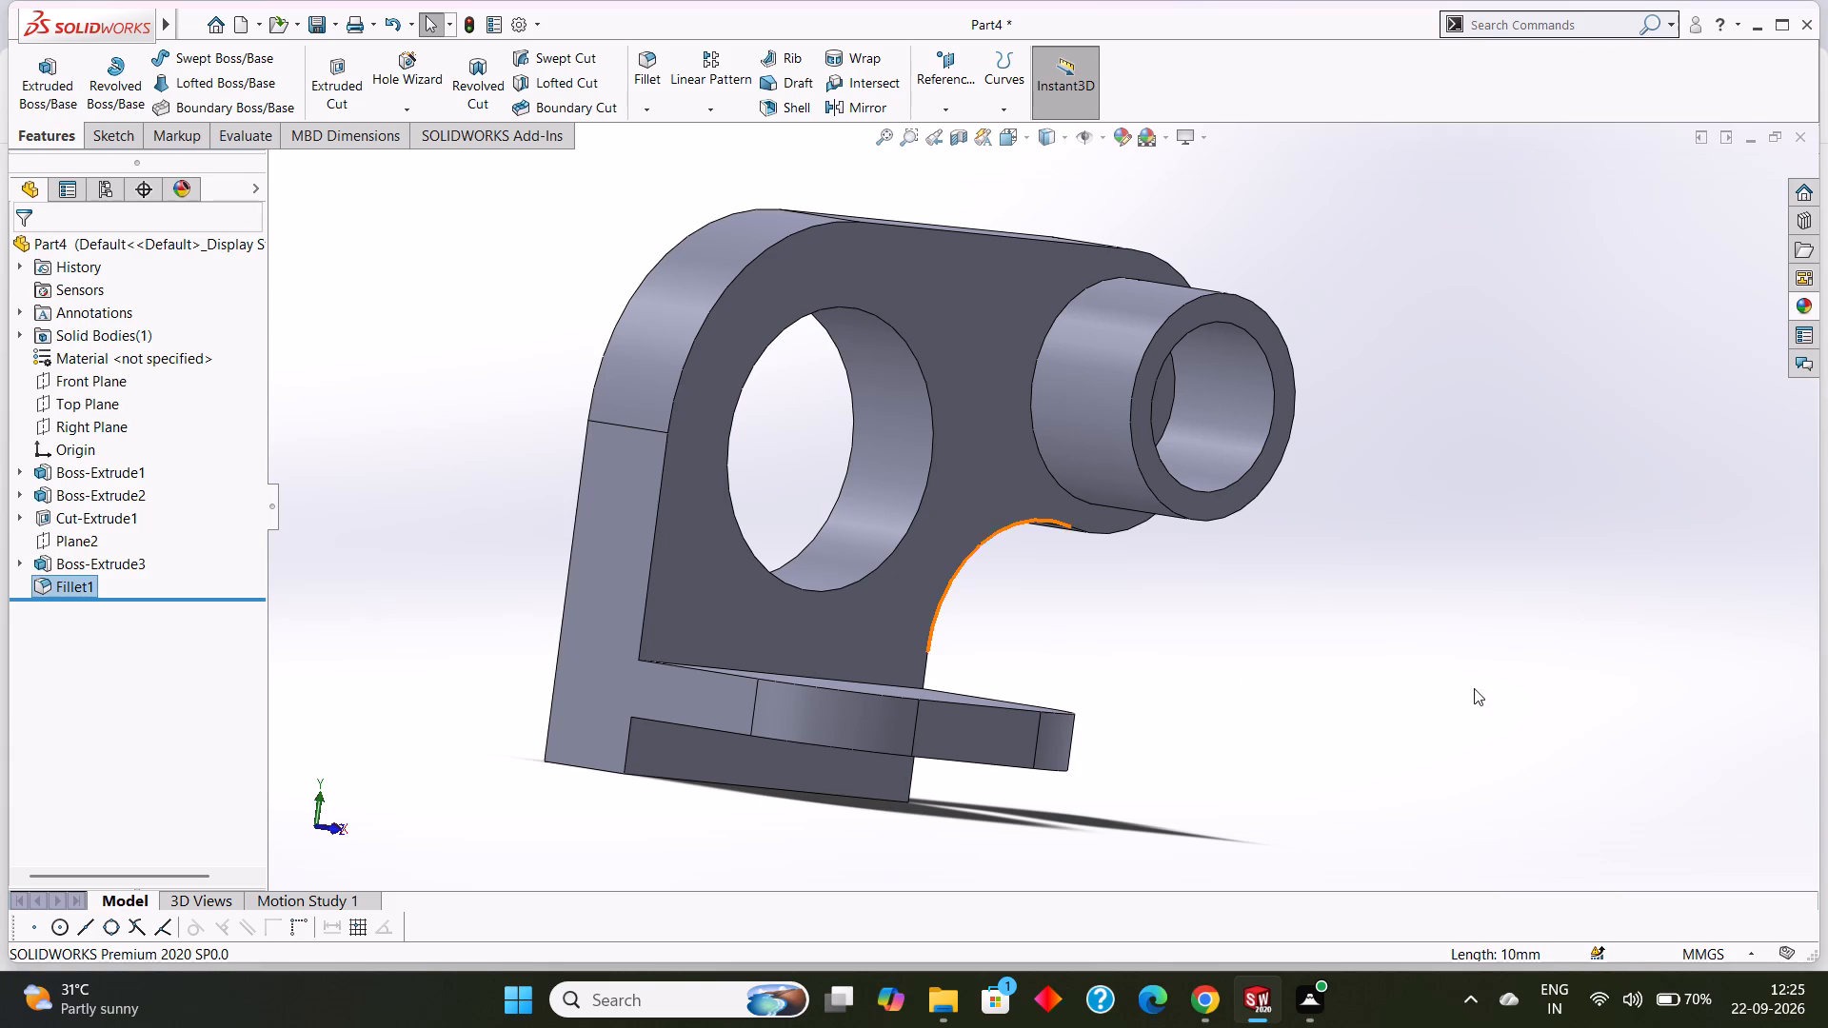
Start a new sketch on the top face of the ledge, viewed normal to that face.
middle_click_drag(1433, 682, 1339, 798)
middle_click(1339, 798)
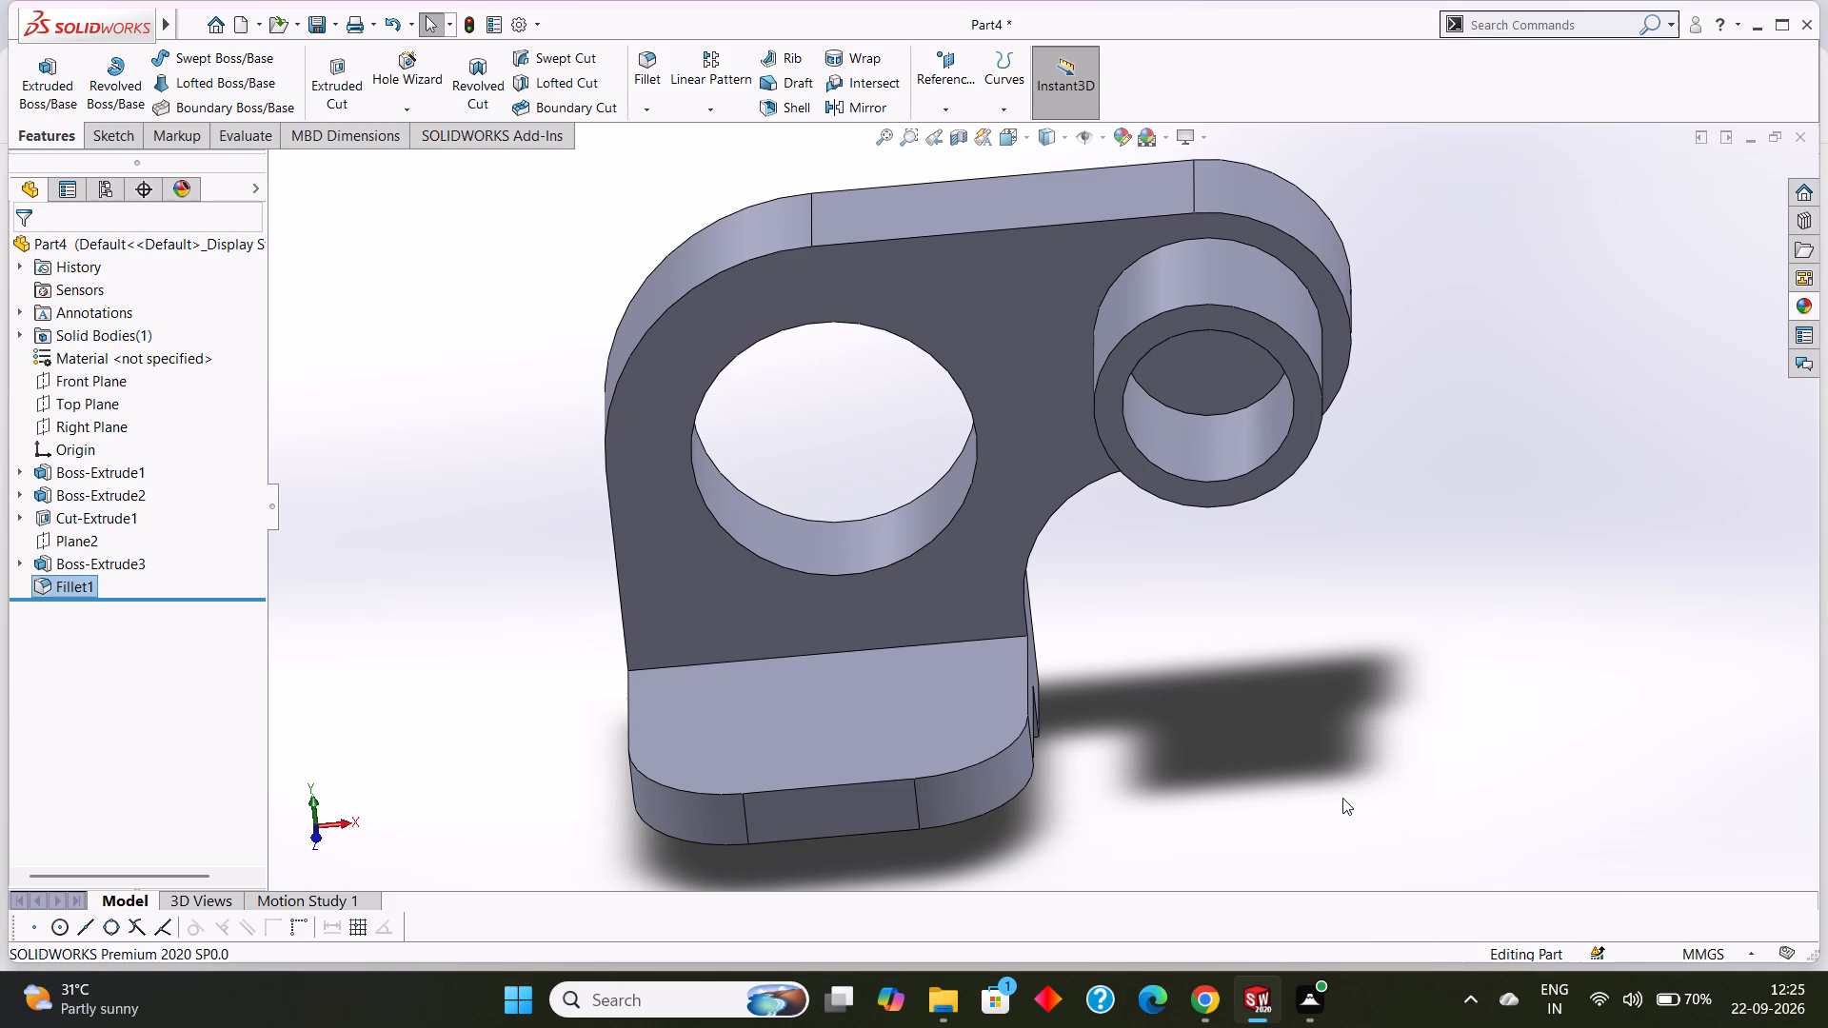
left_click(838, 728)
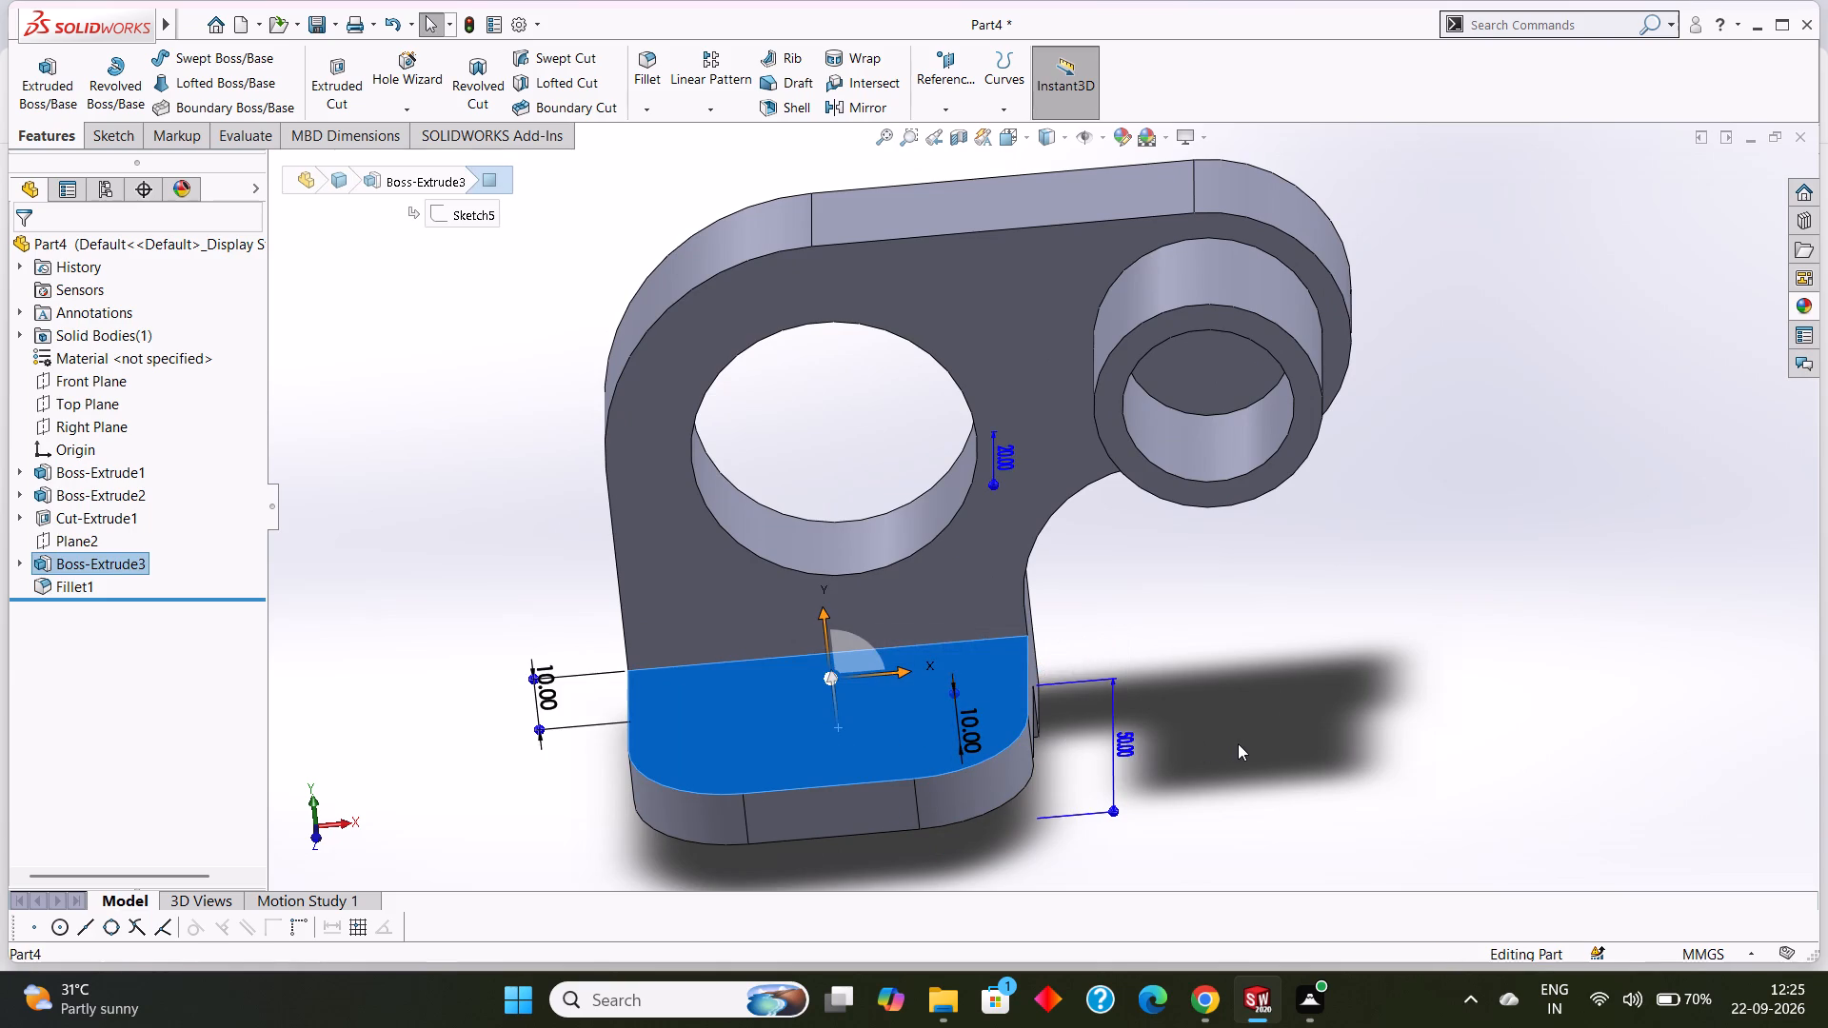
key("ctrl+8")
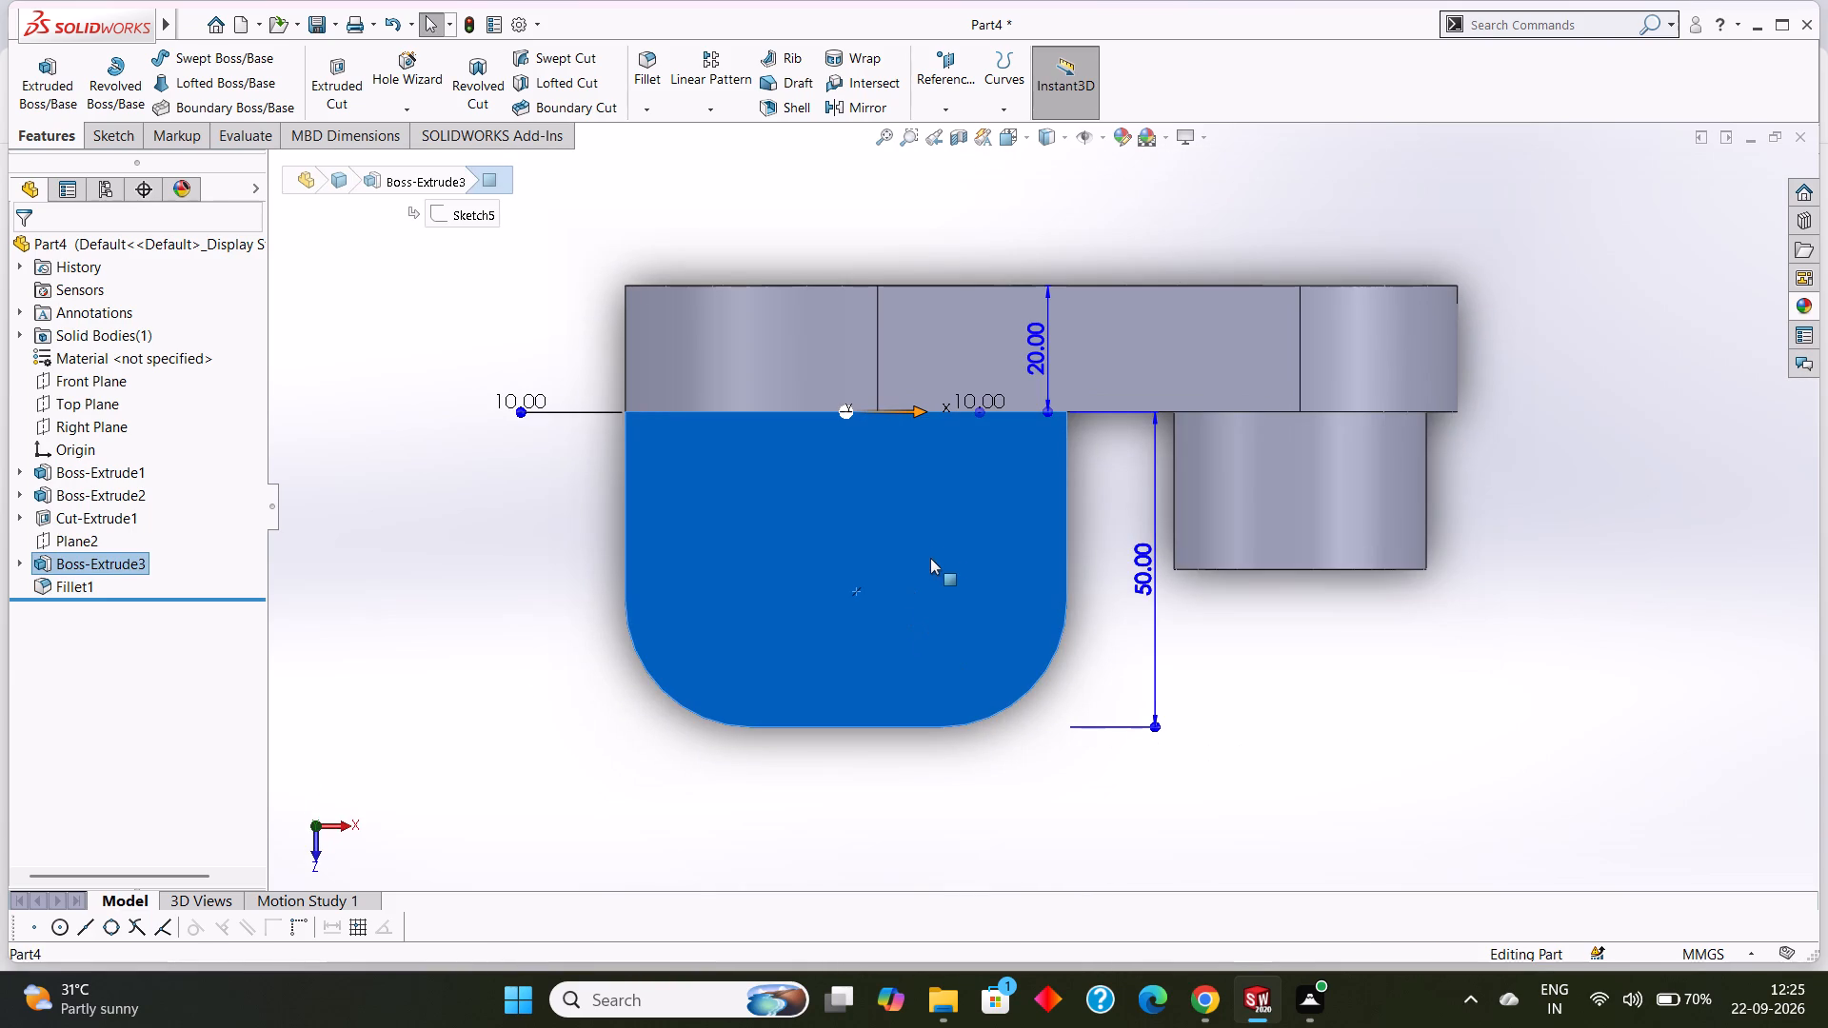
right_click(934, 548)
left_click(982, 526)
key("Escape")
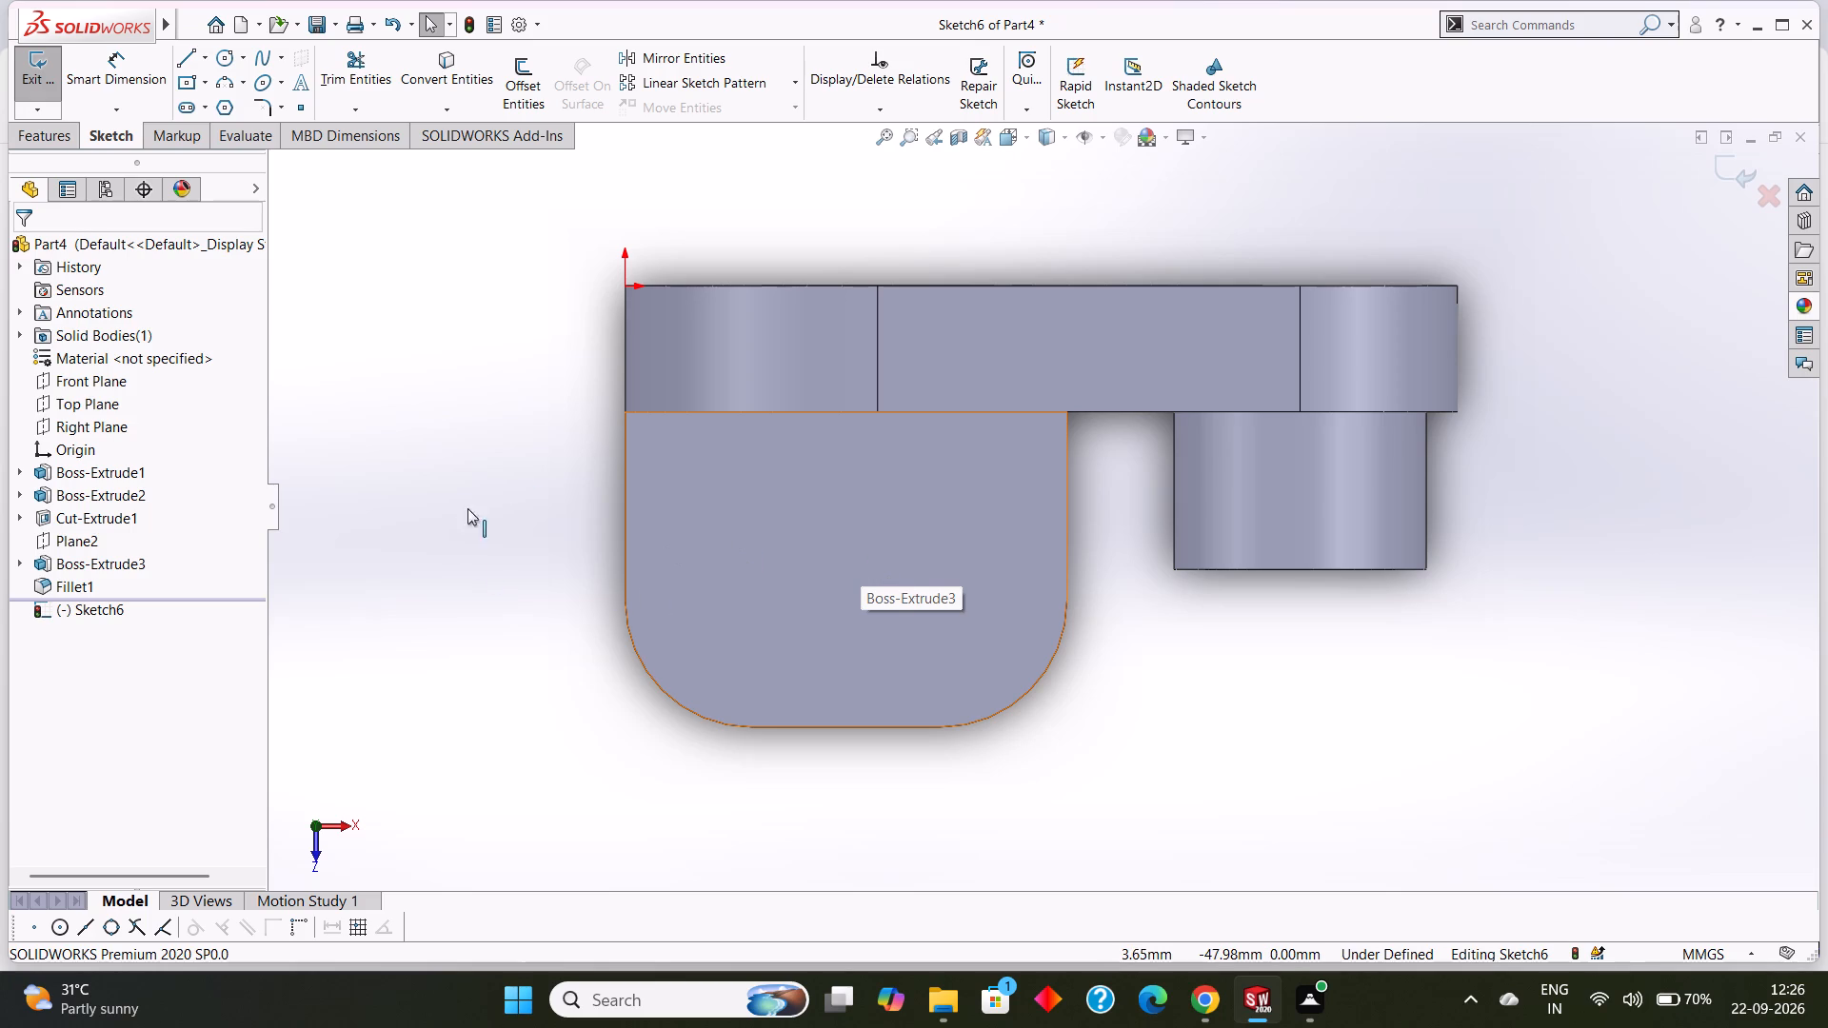
Sketch a straight slot near the ledge's free end, parallel to that edge, about 29 mm between arc centres and about 11 mm wide.
left_click(201, 106)
left_click(219, 131)
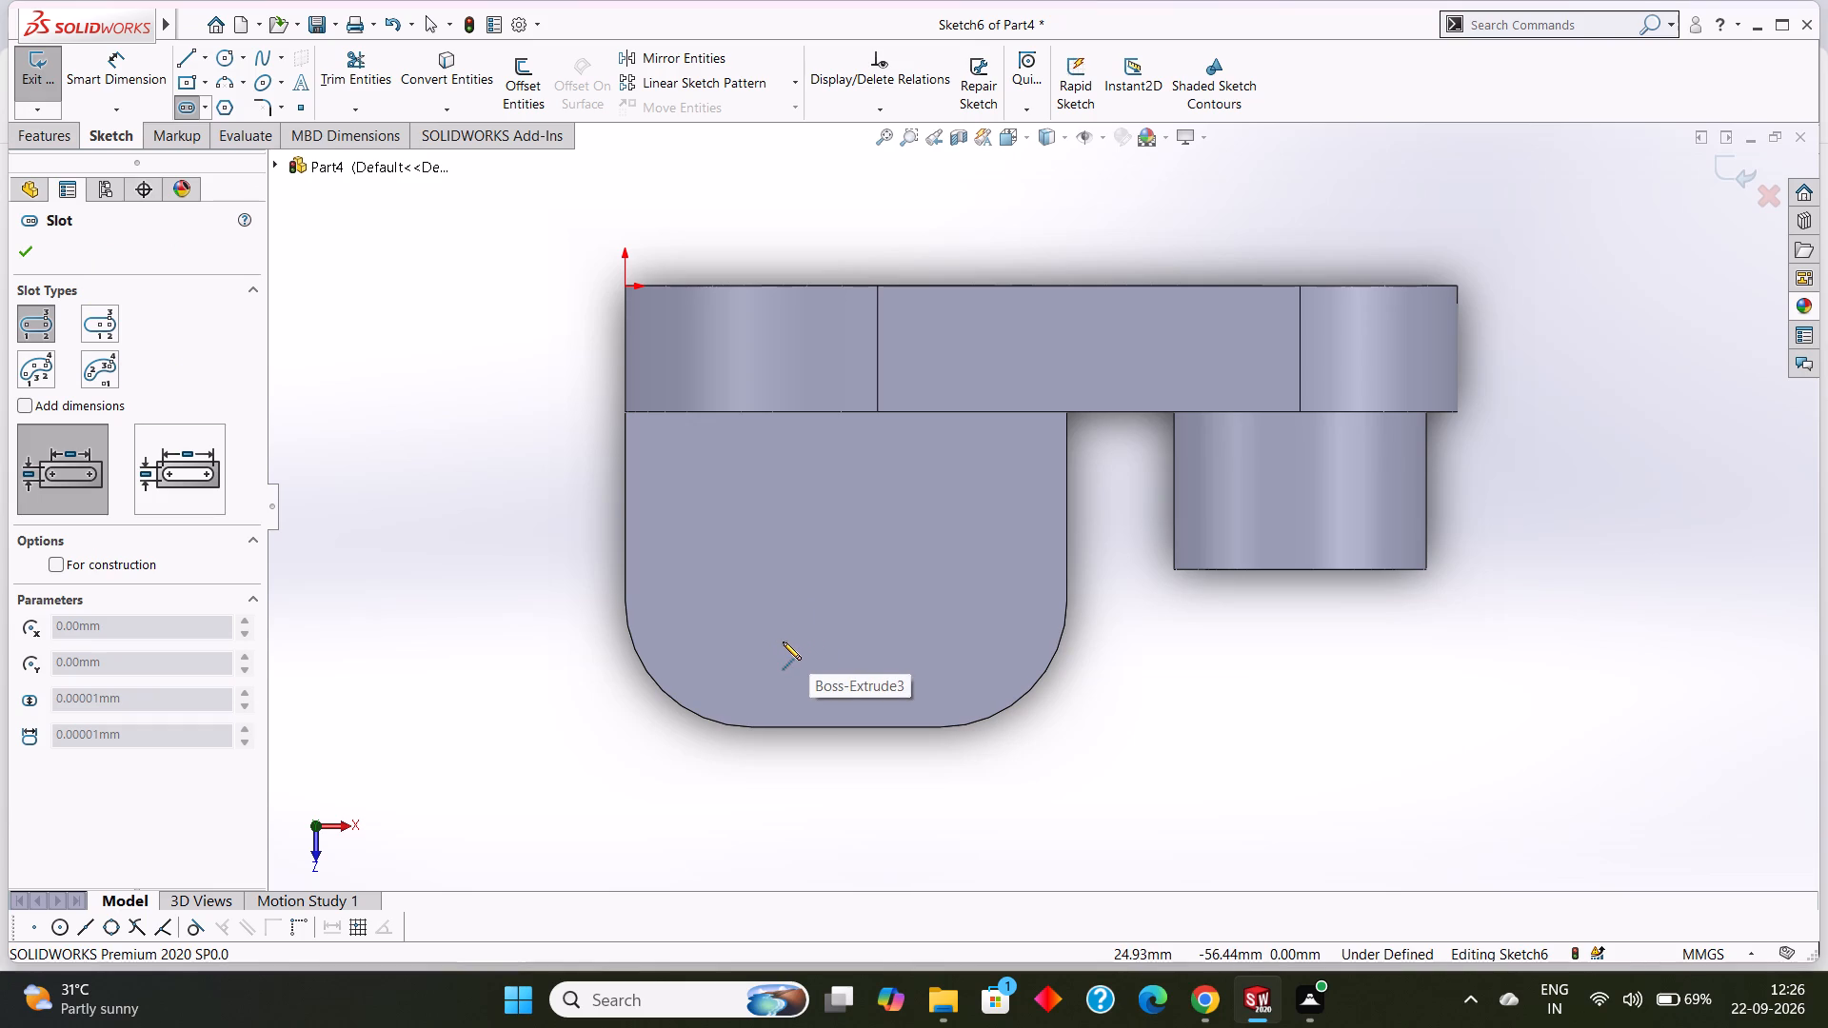
left_click(777, 643)
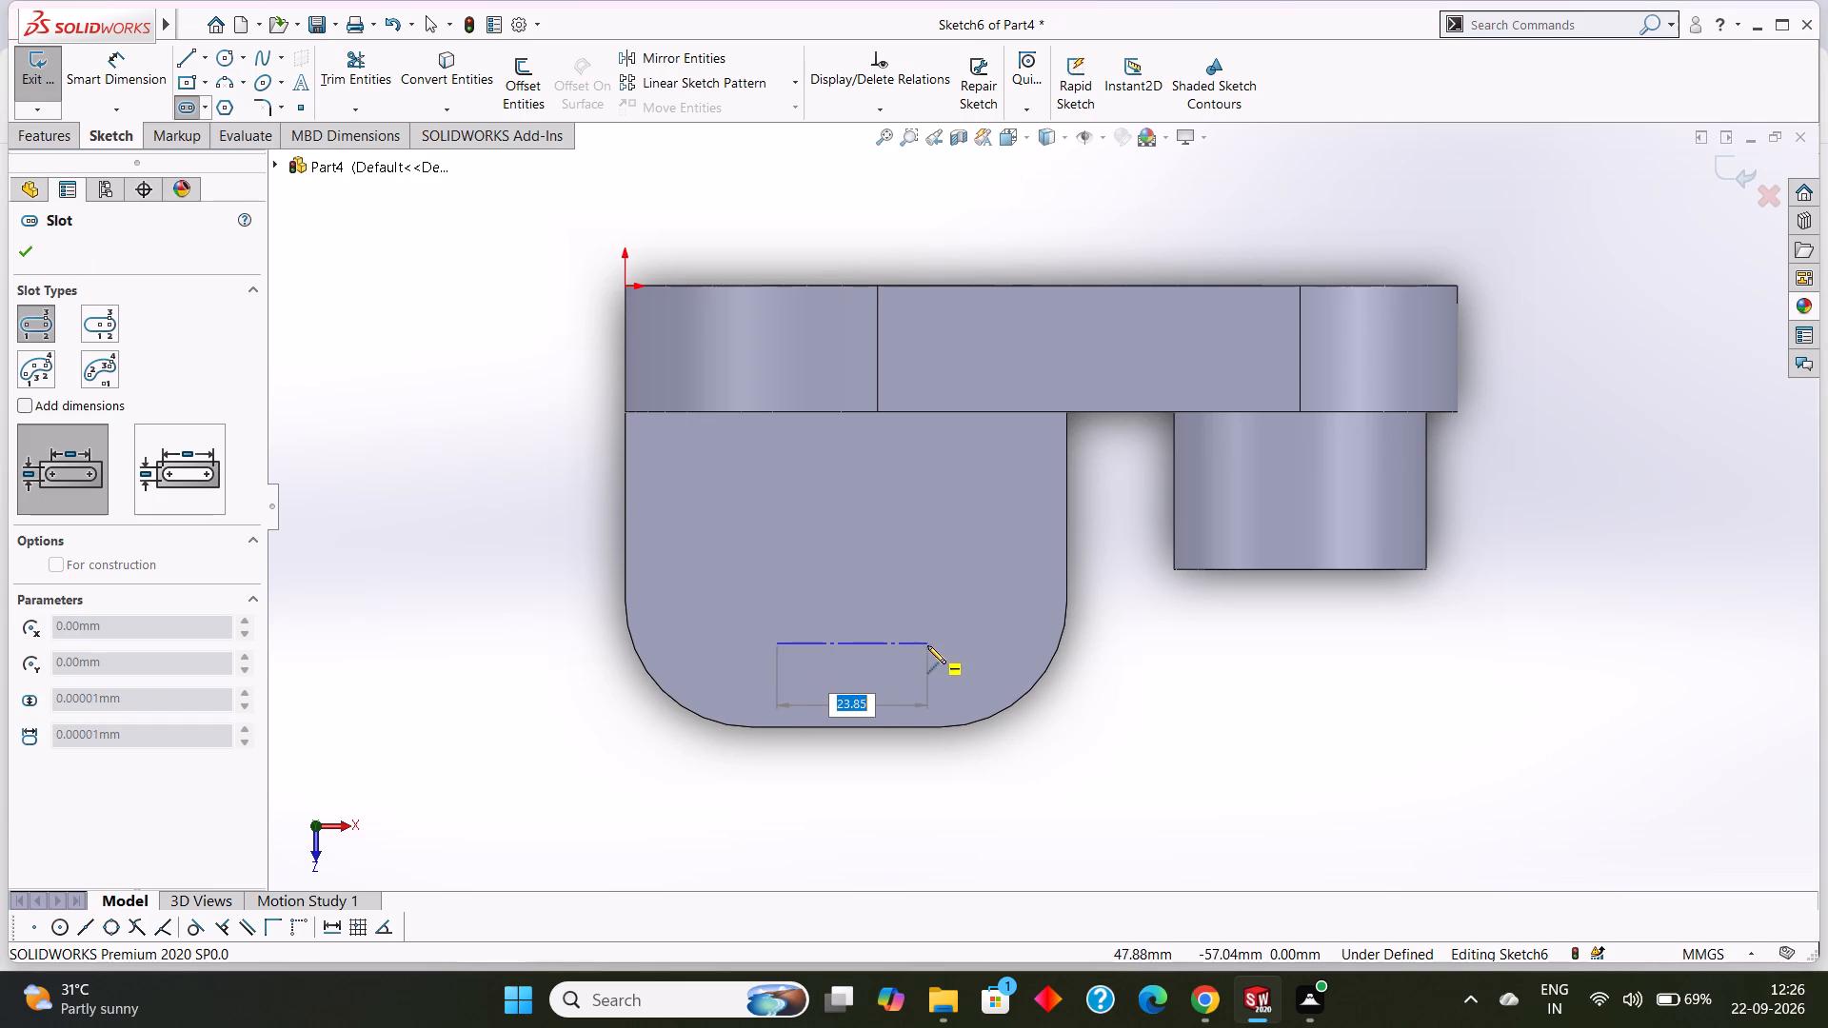
left_click(958, 645)
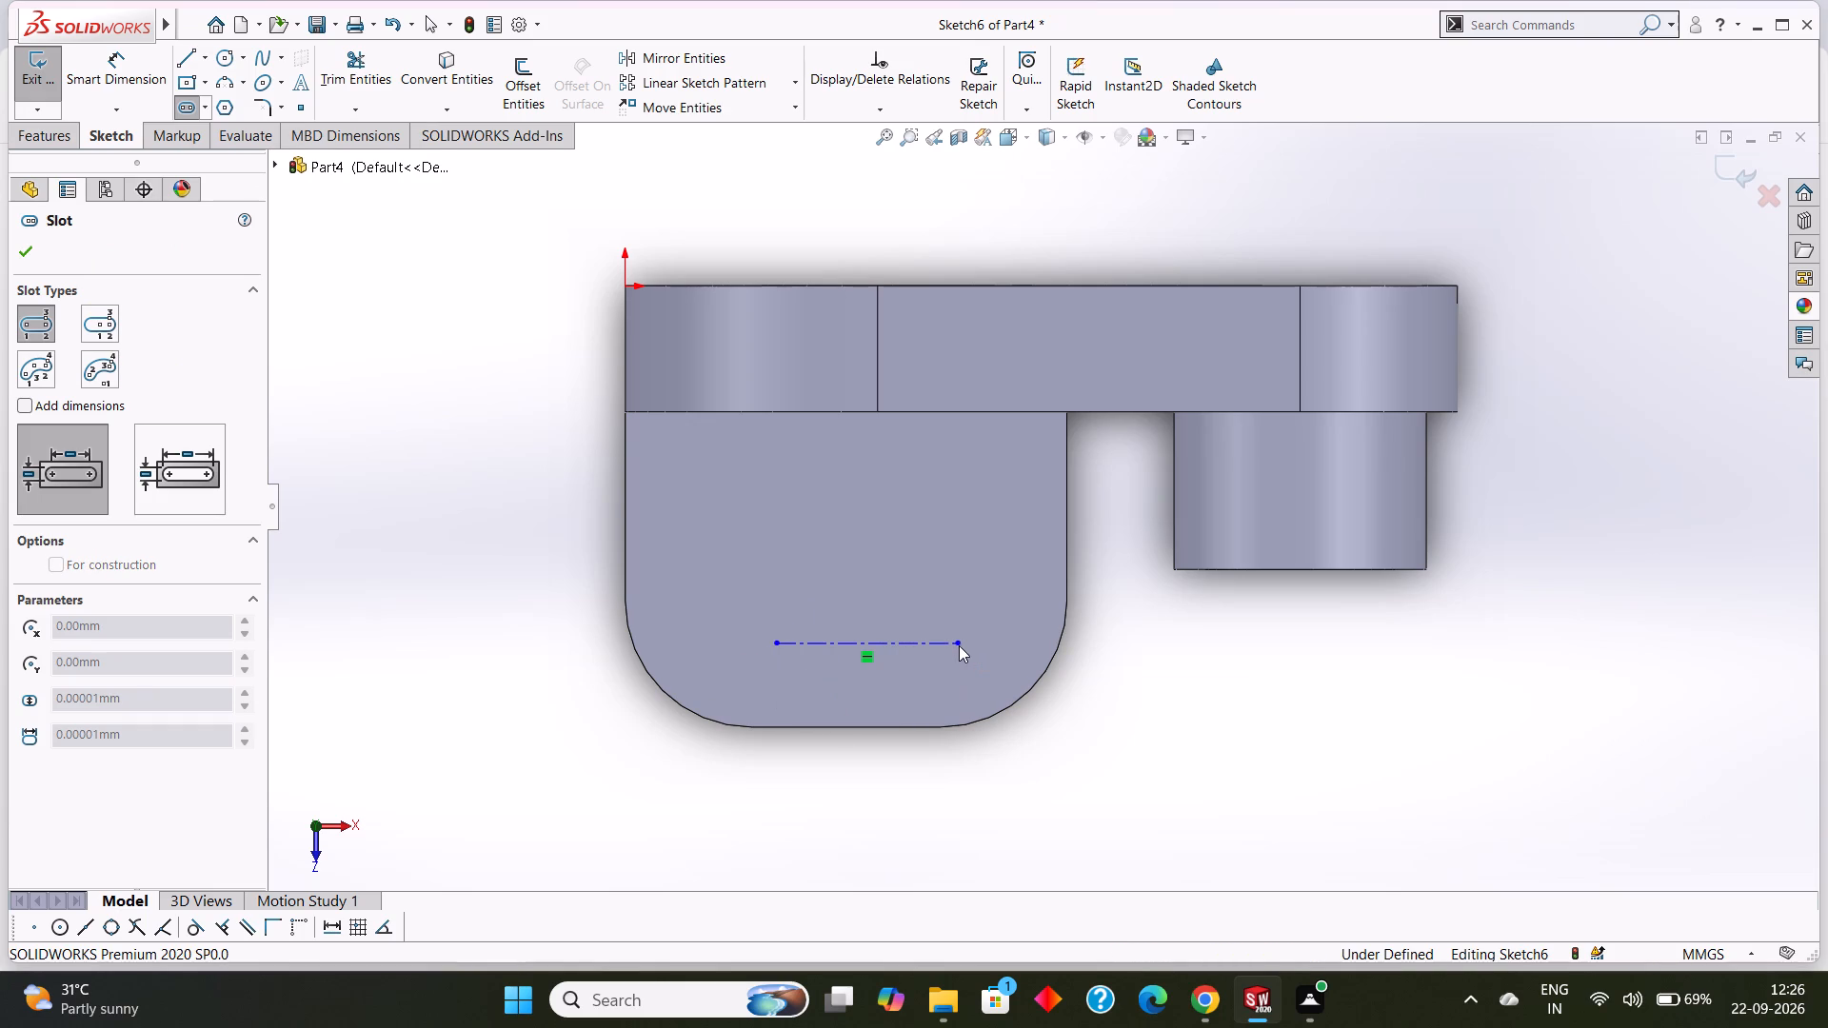
left_click(953, 609)
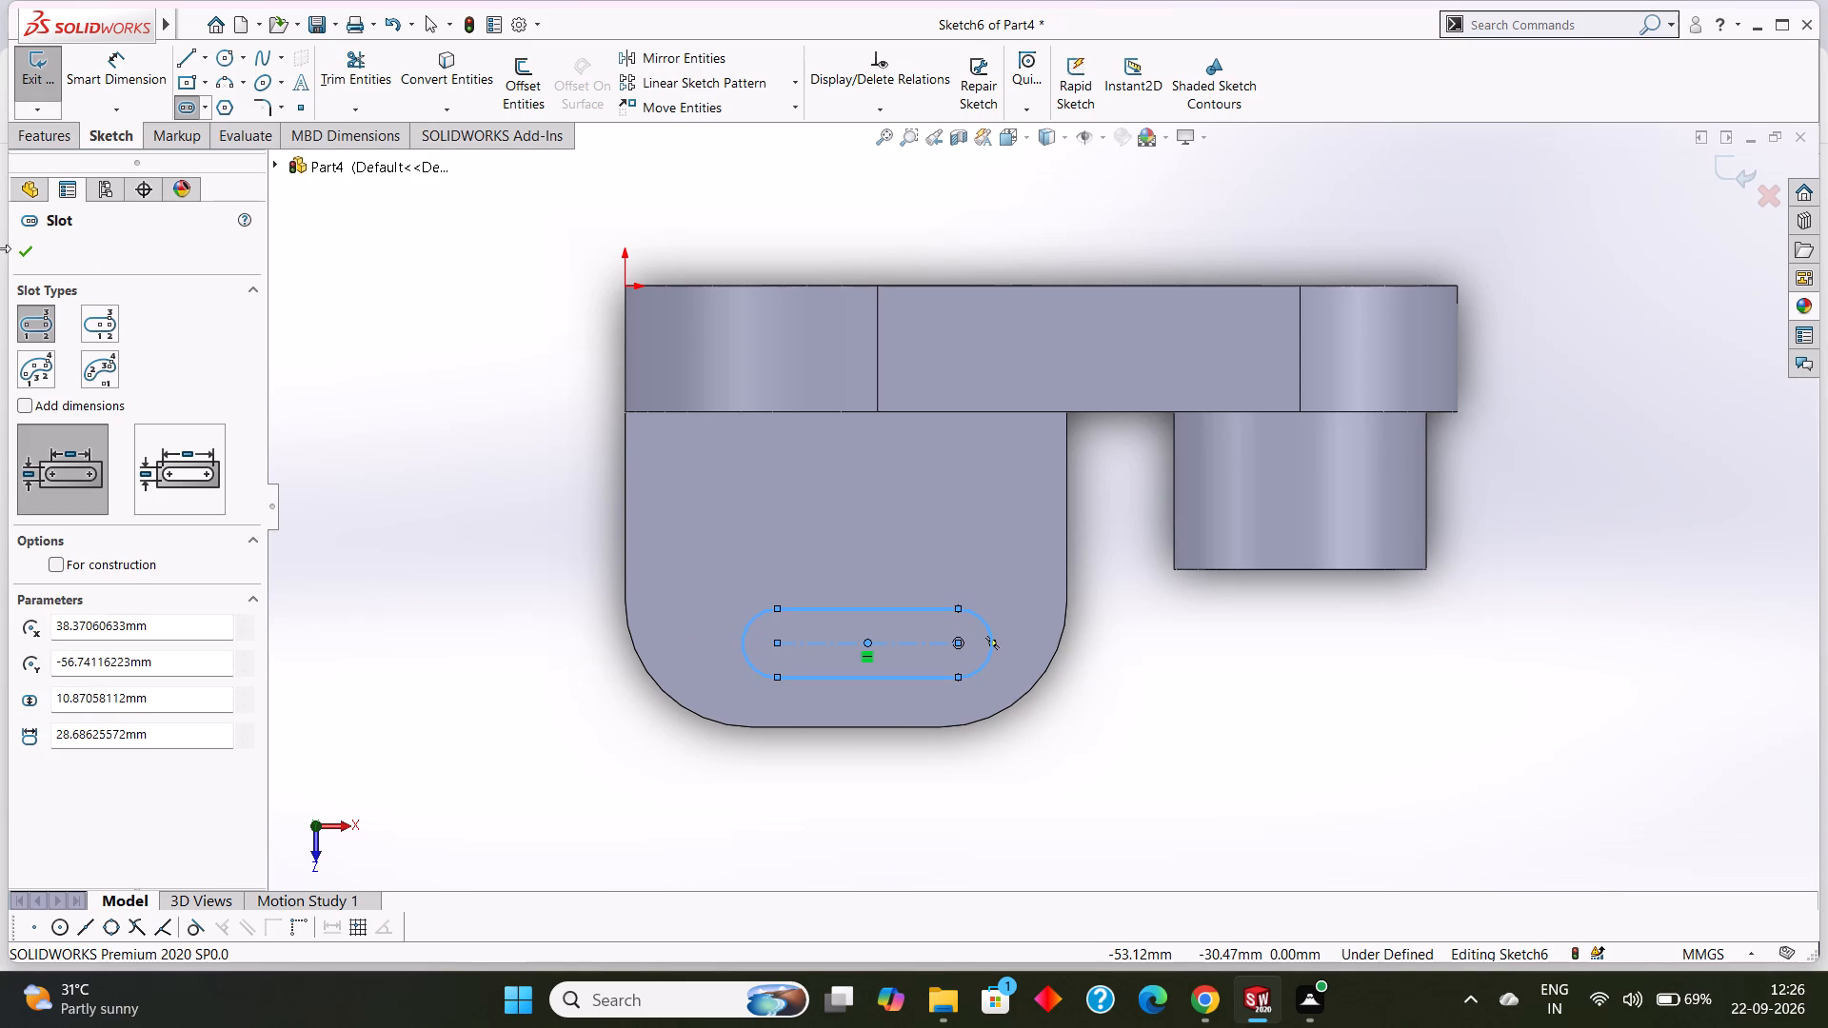
left_click(31, 248)
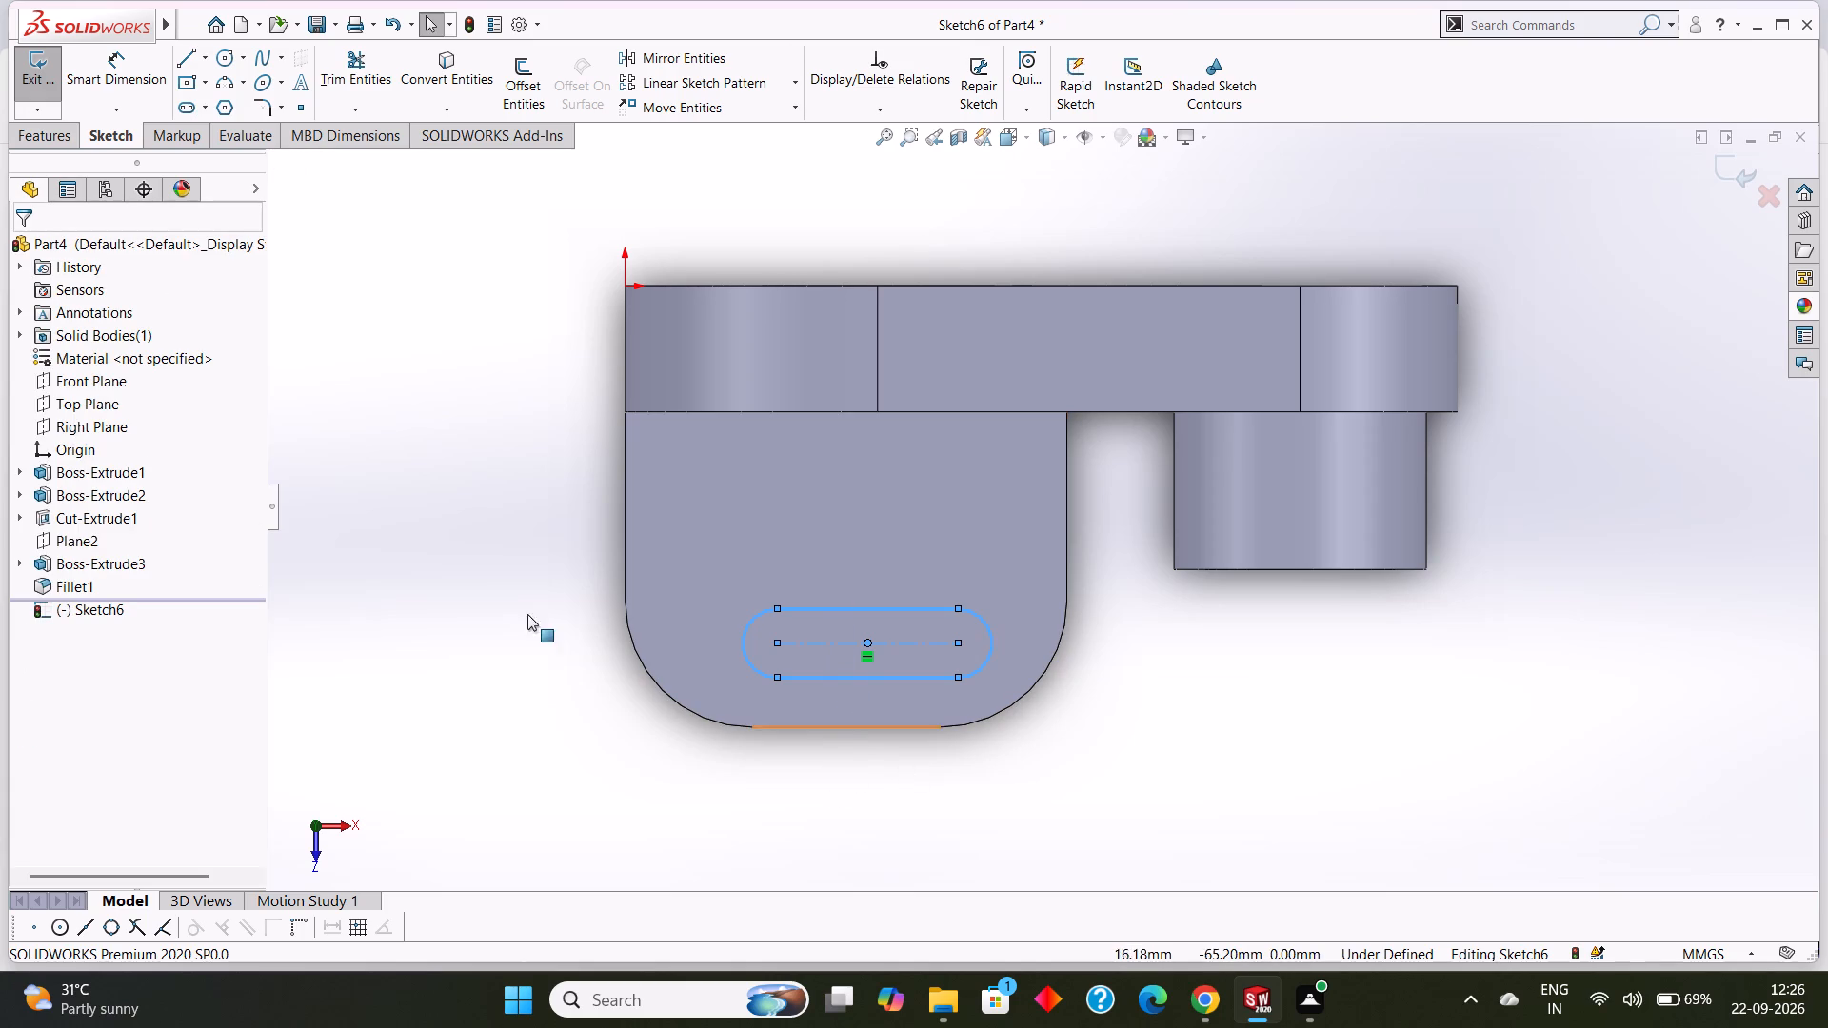
Dimension the distance between the slot's two arc centres as 30 mm.
left_click_drag(97, 59, 109, 58)
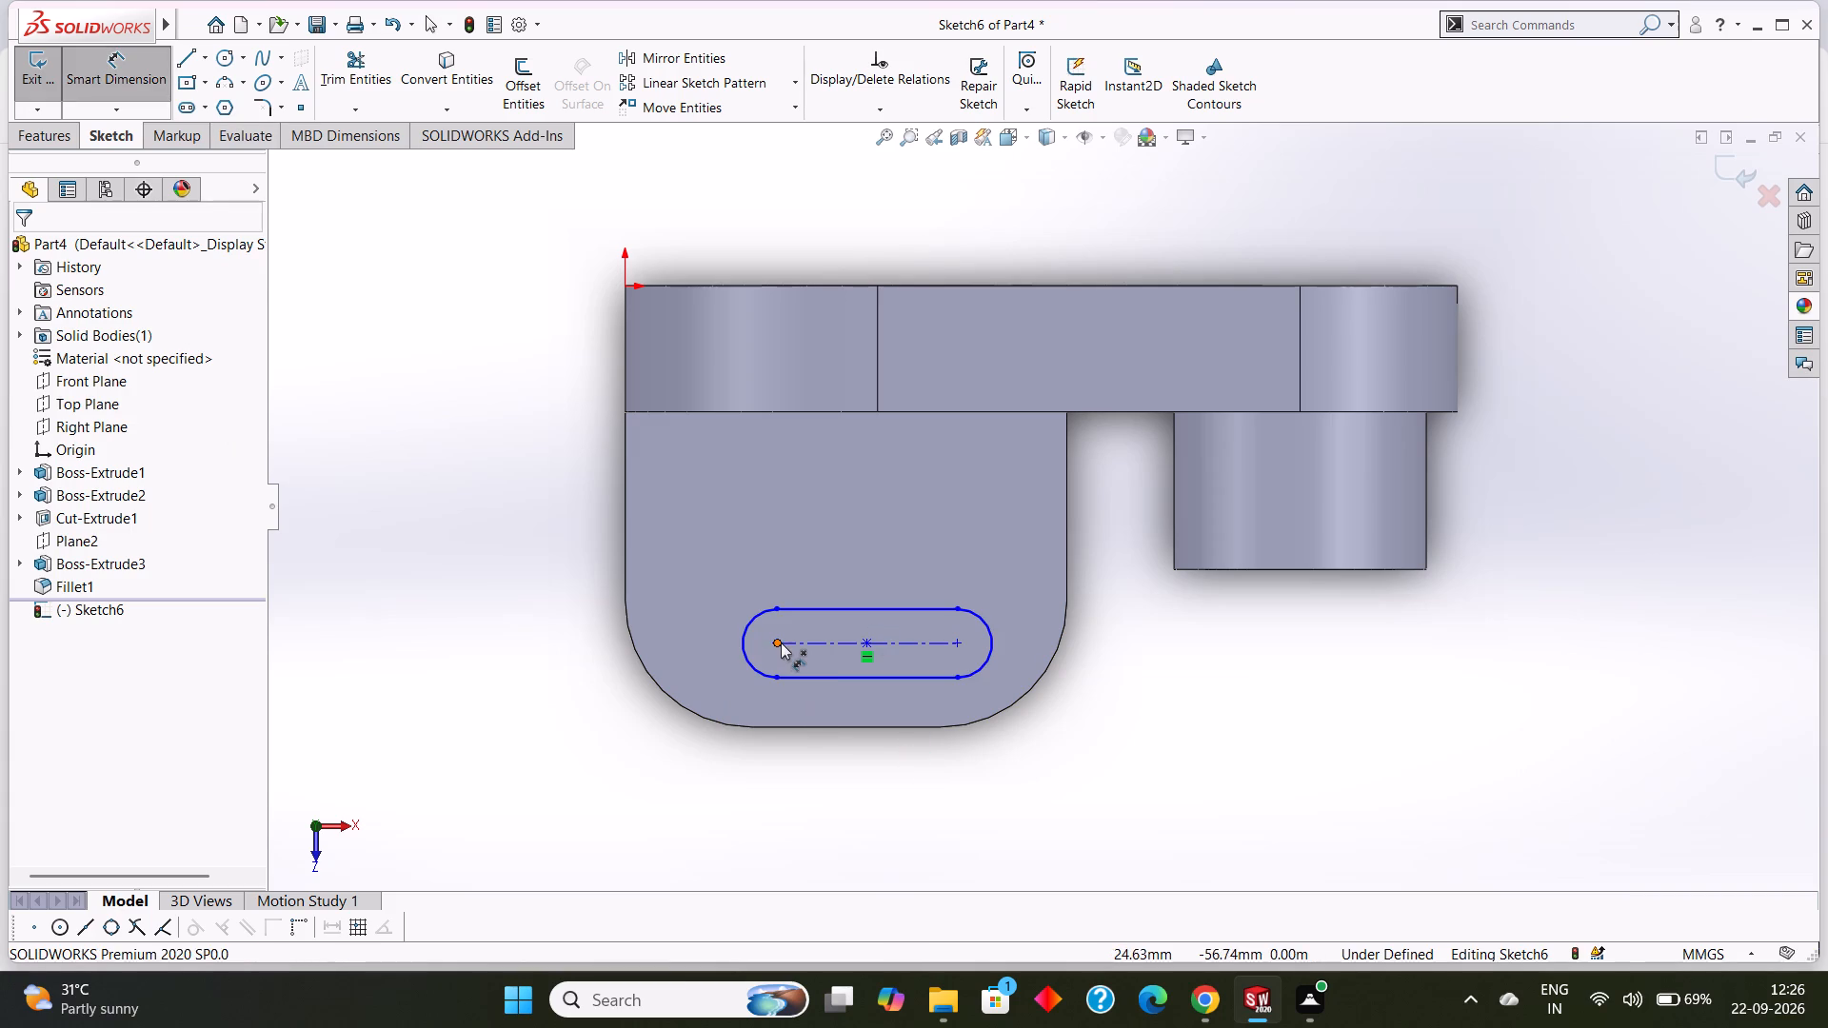
left_click(781, 642)
left_click(959, 642)
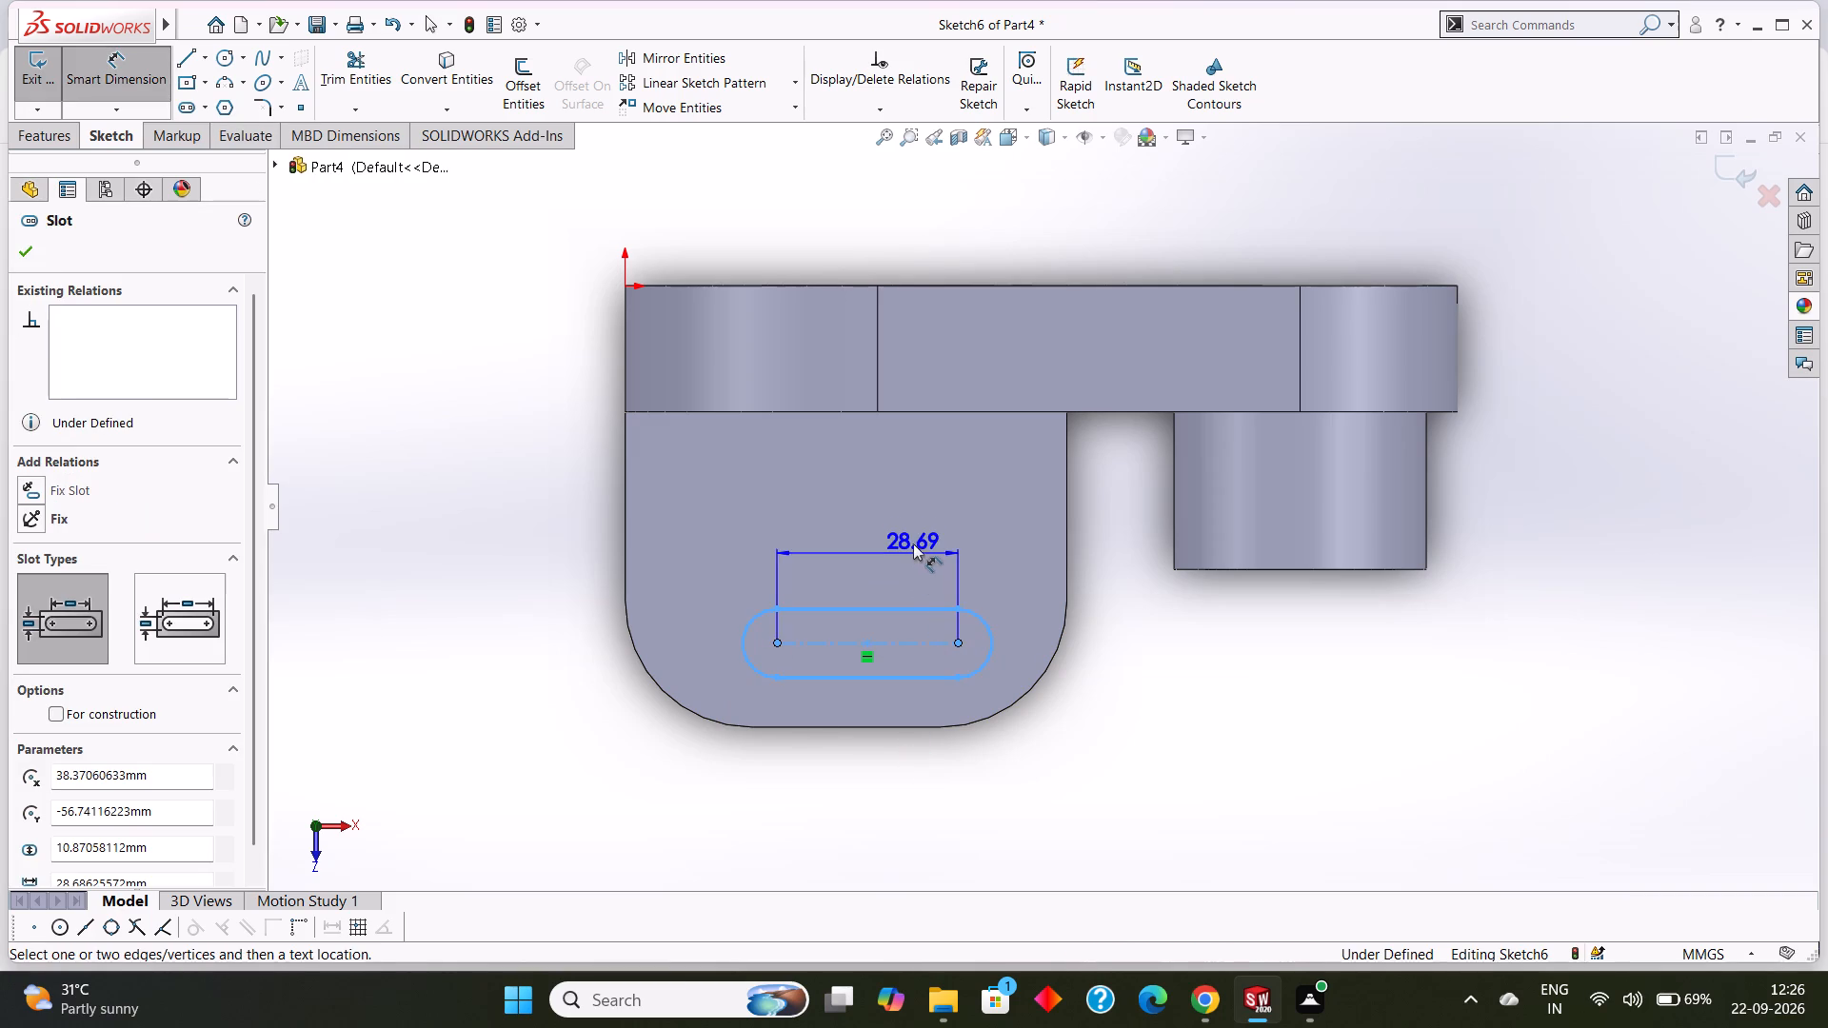
left_click(910, 539)
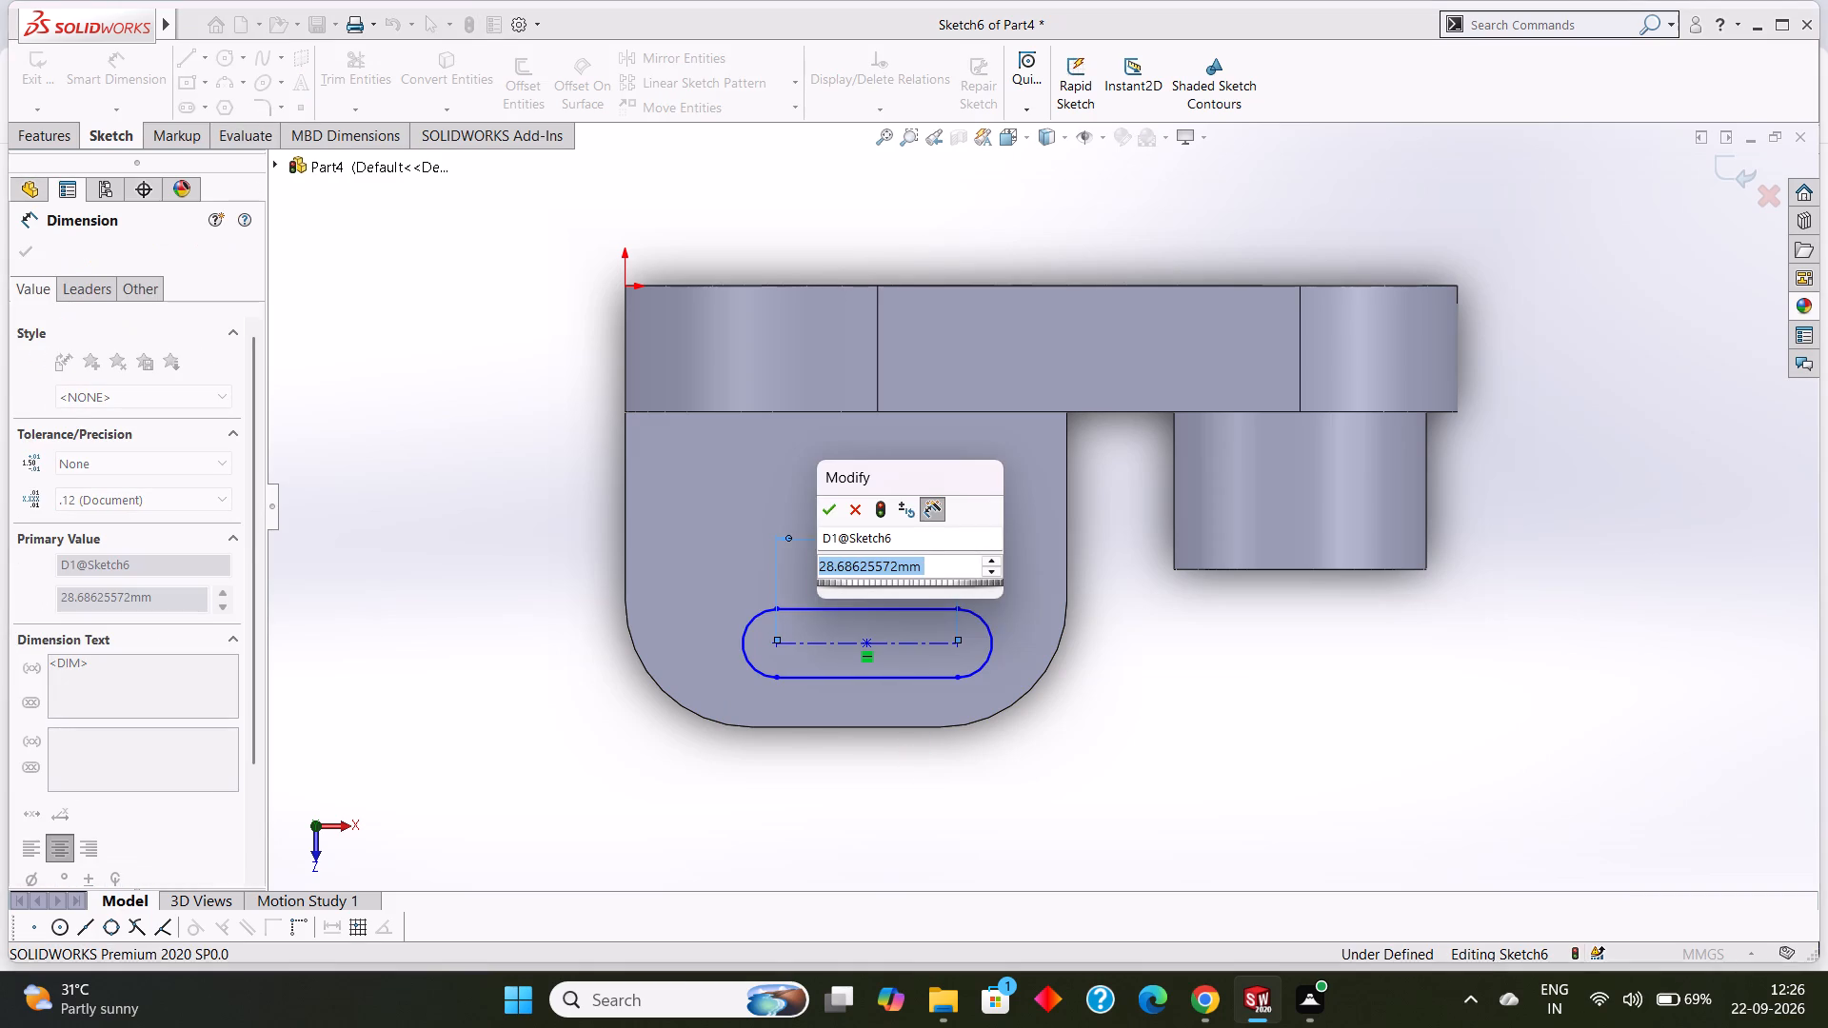
type("30")
key("Return")
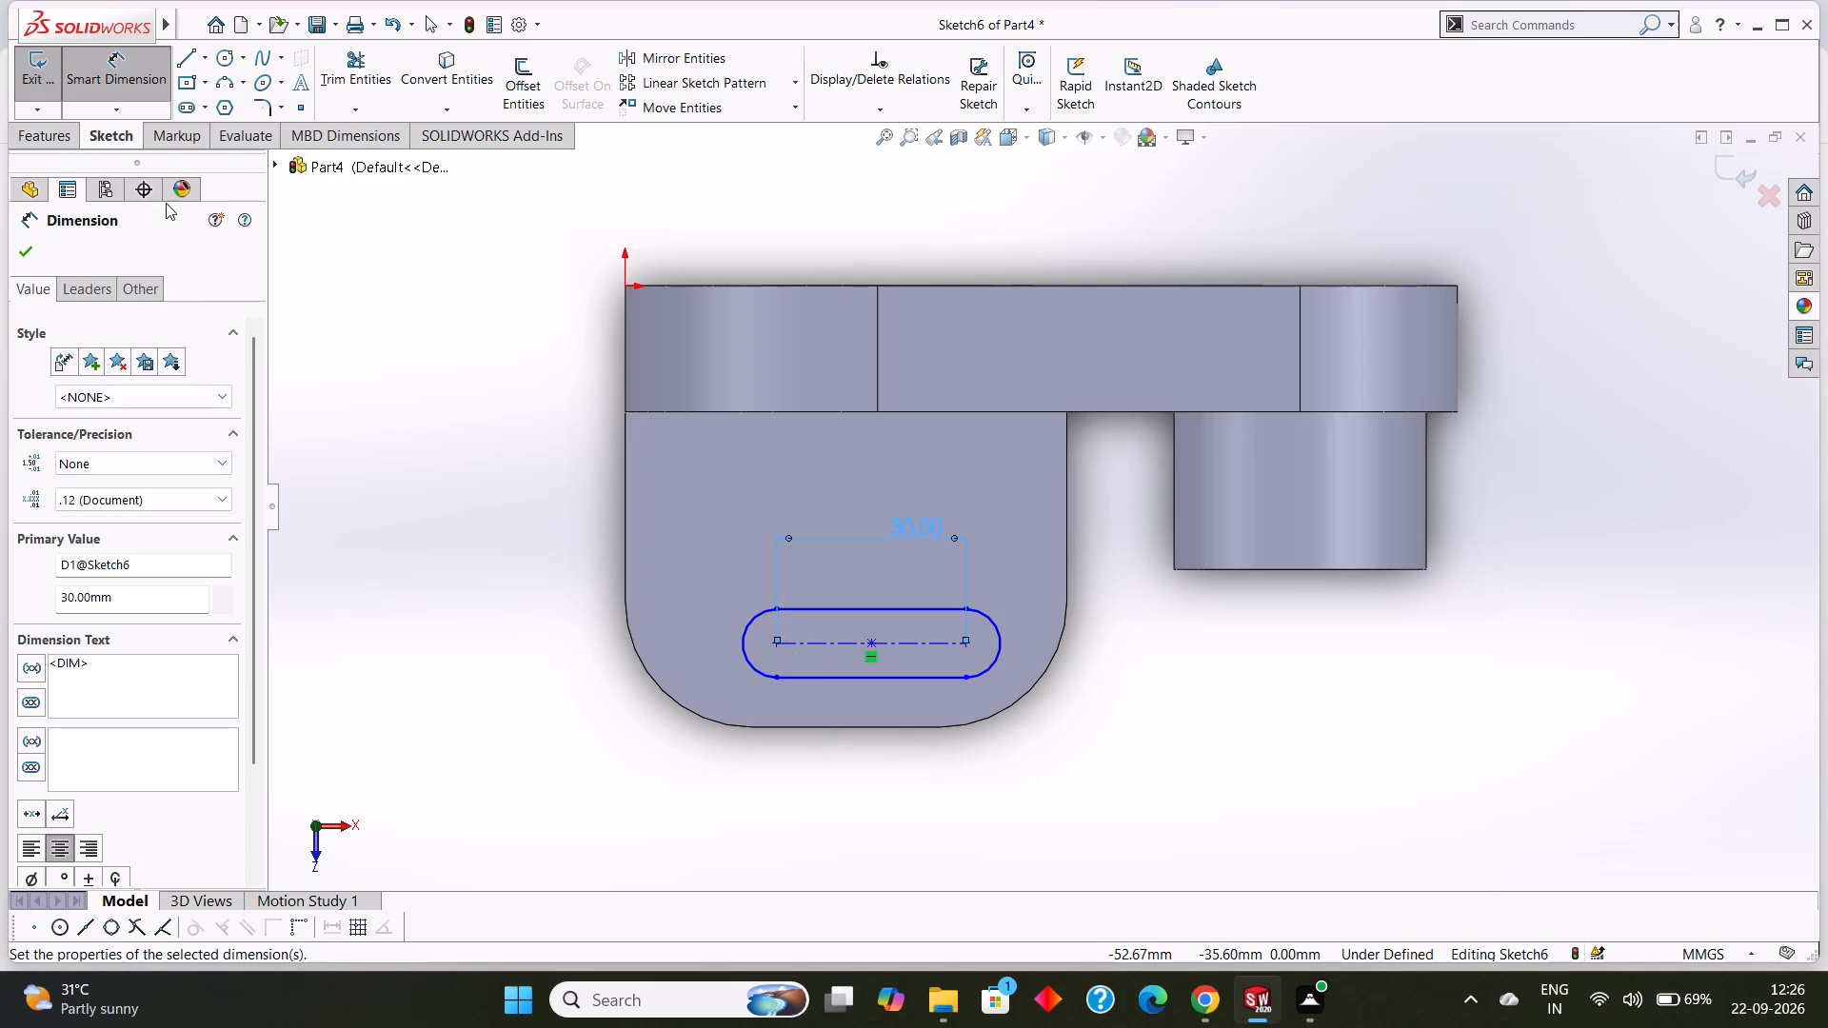
Dimension the slot's arc centre nearest the origin side at 20 mm from the ledge's adjacent side edge.
left_click(775, 644)
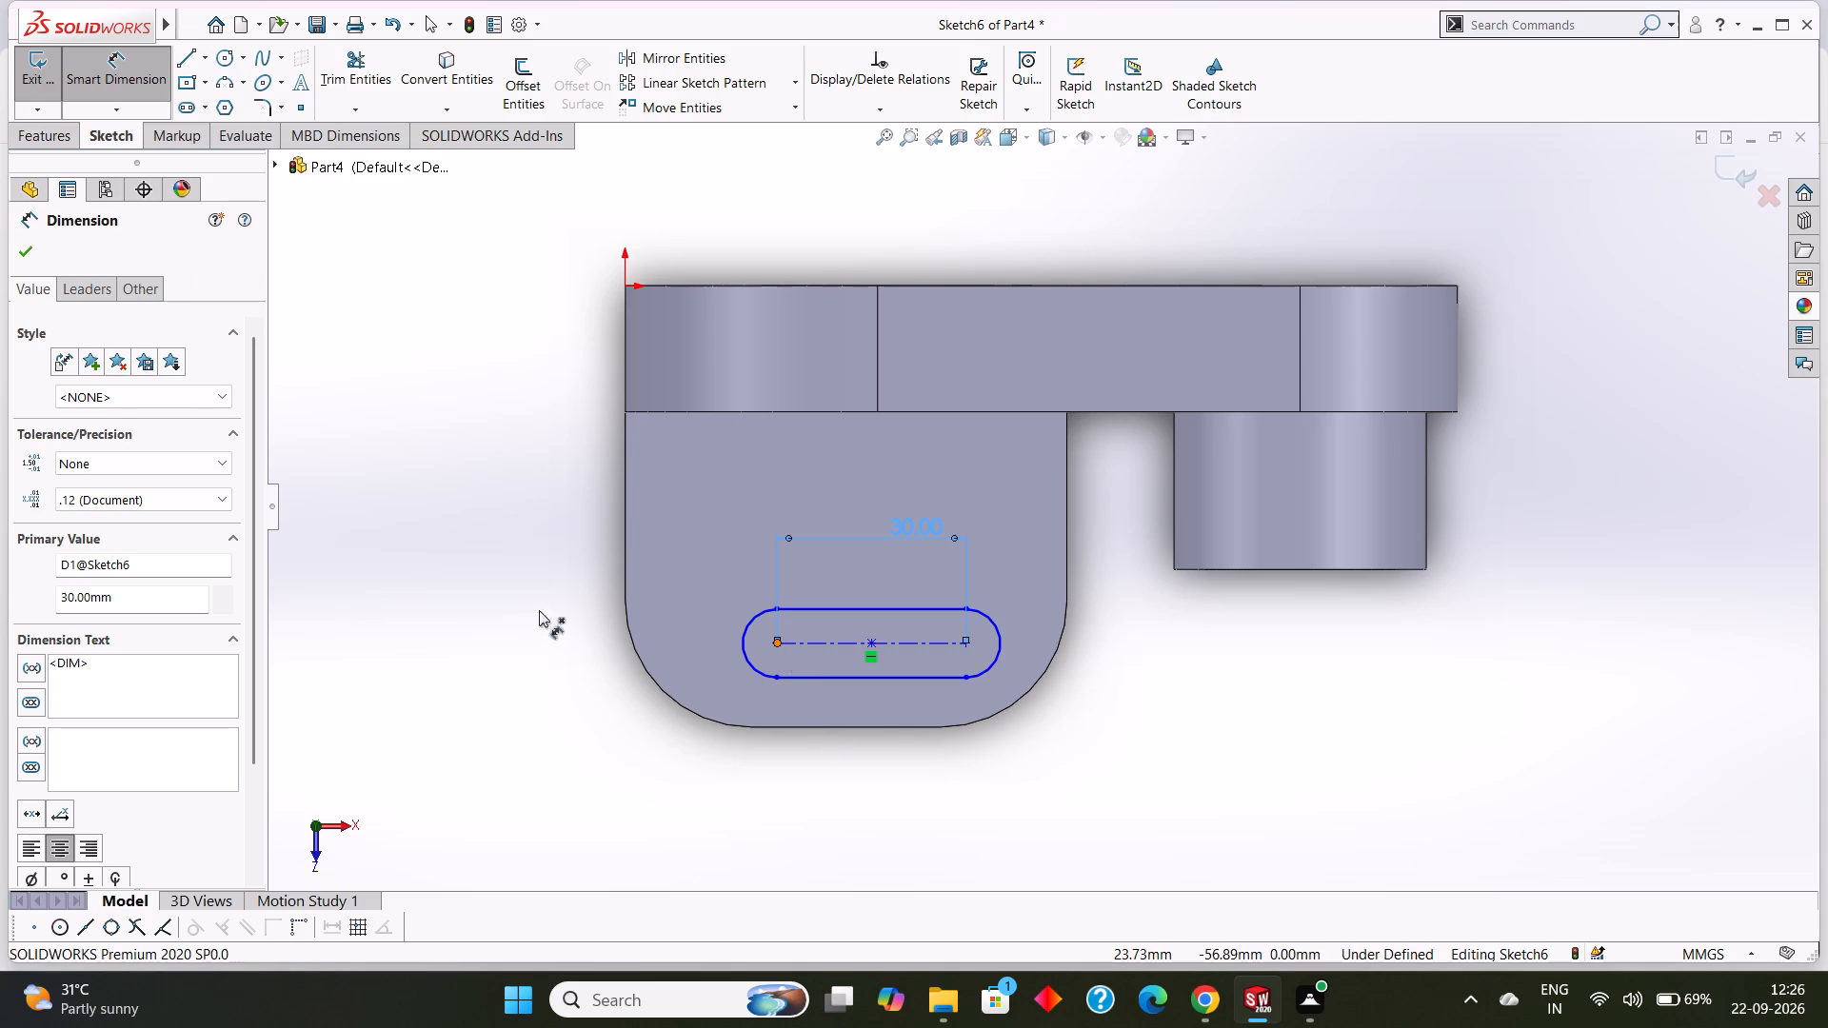
left_click(626, 573)
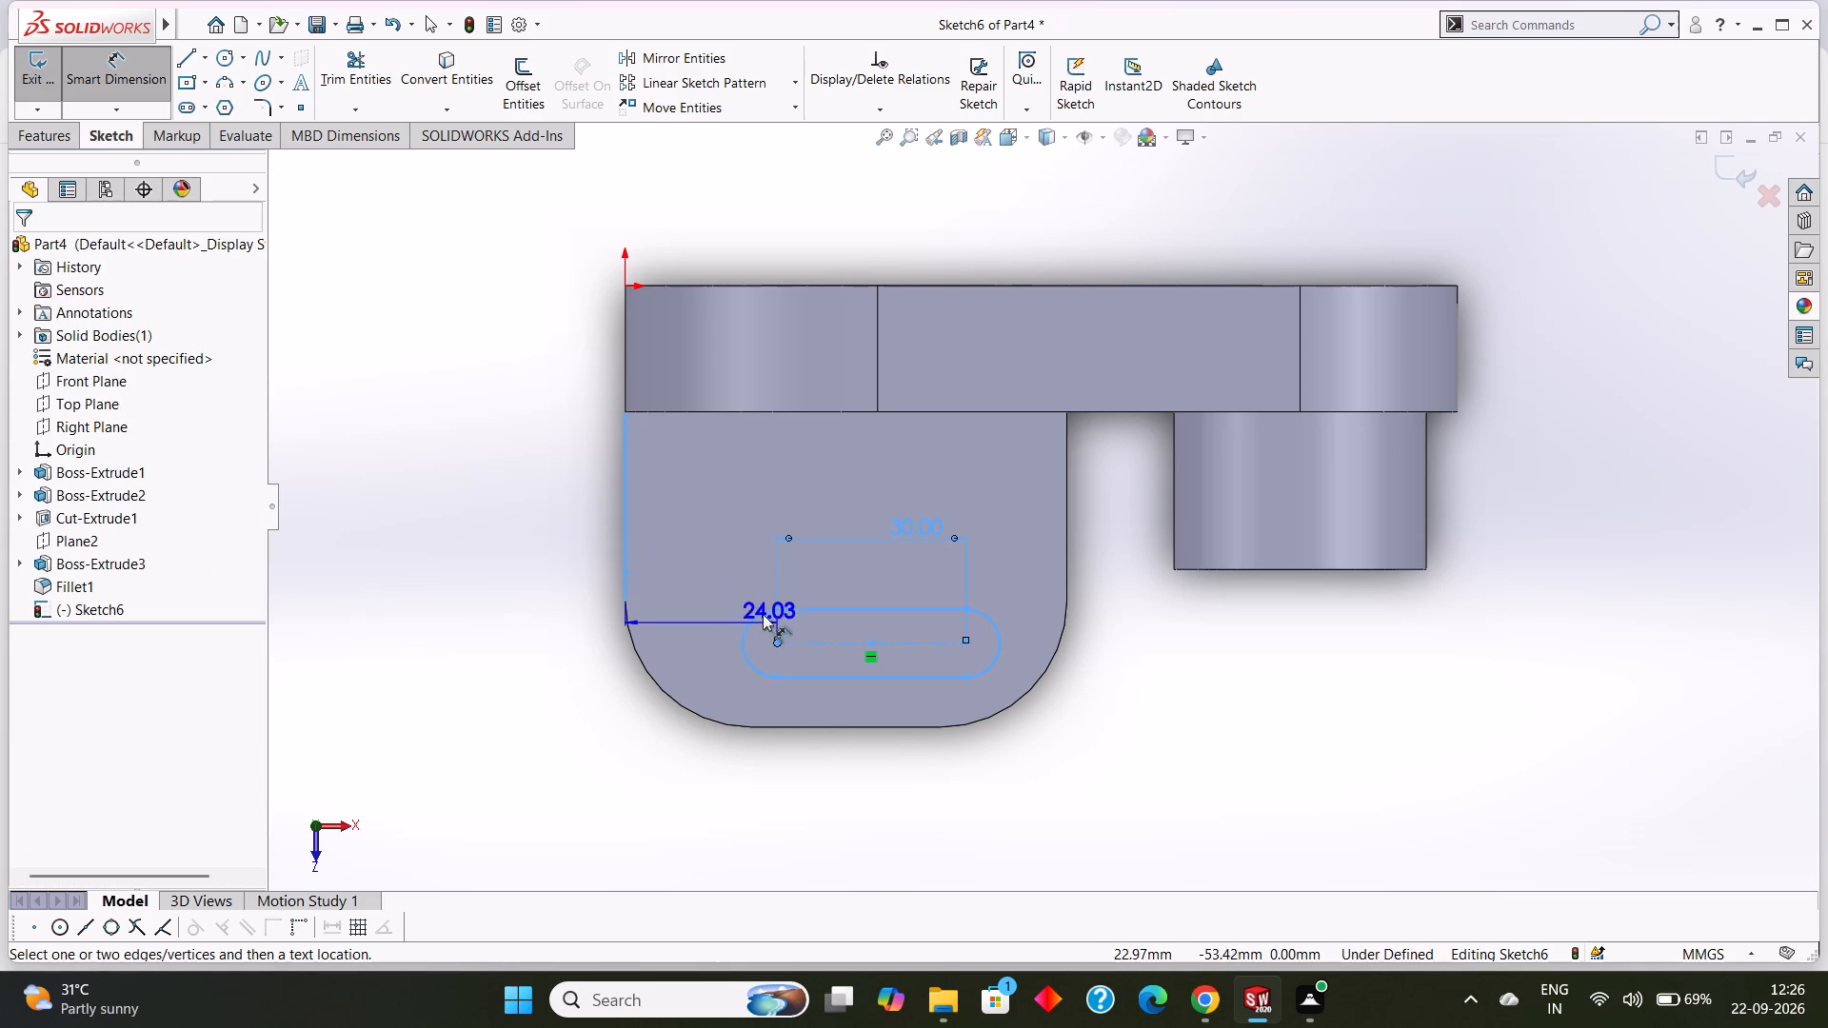
left_click(732, 575)
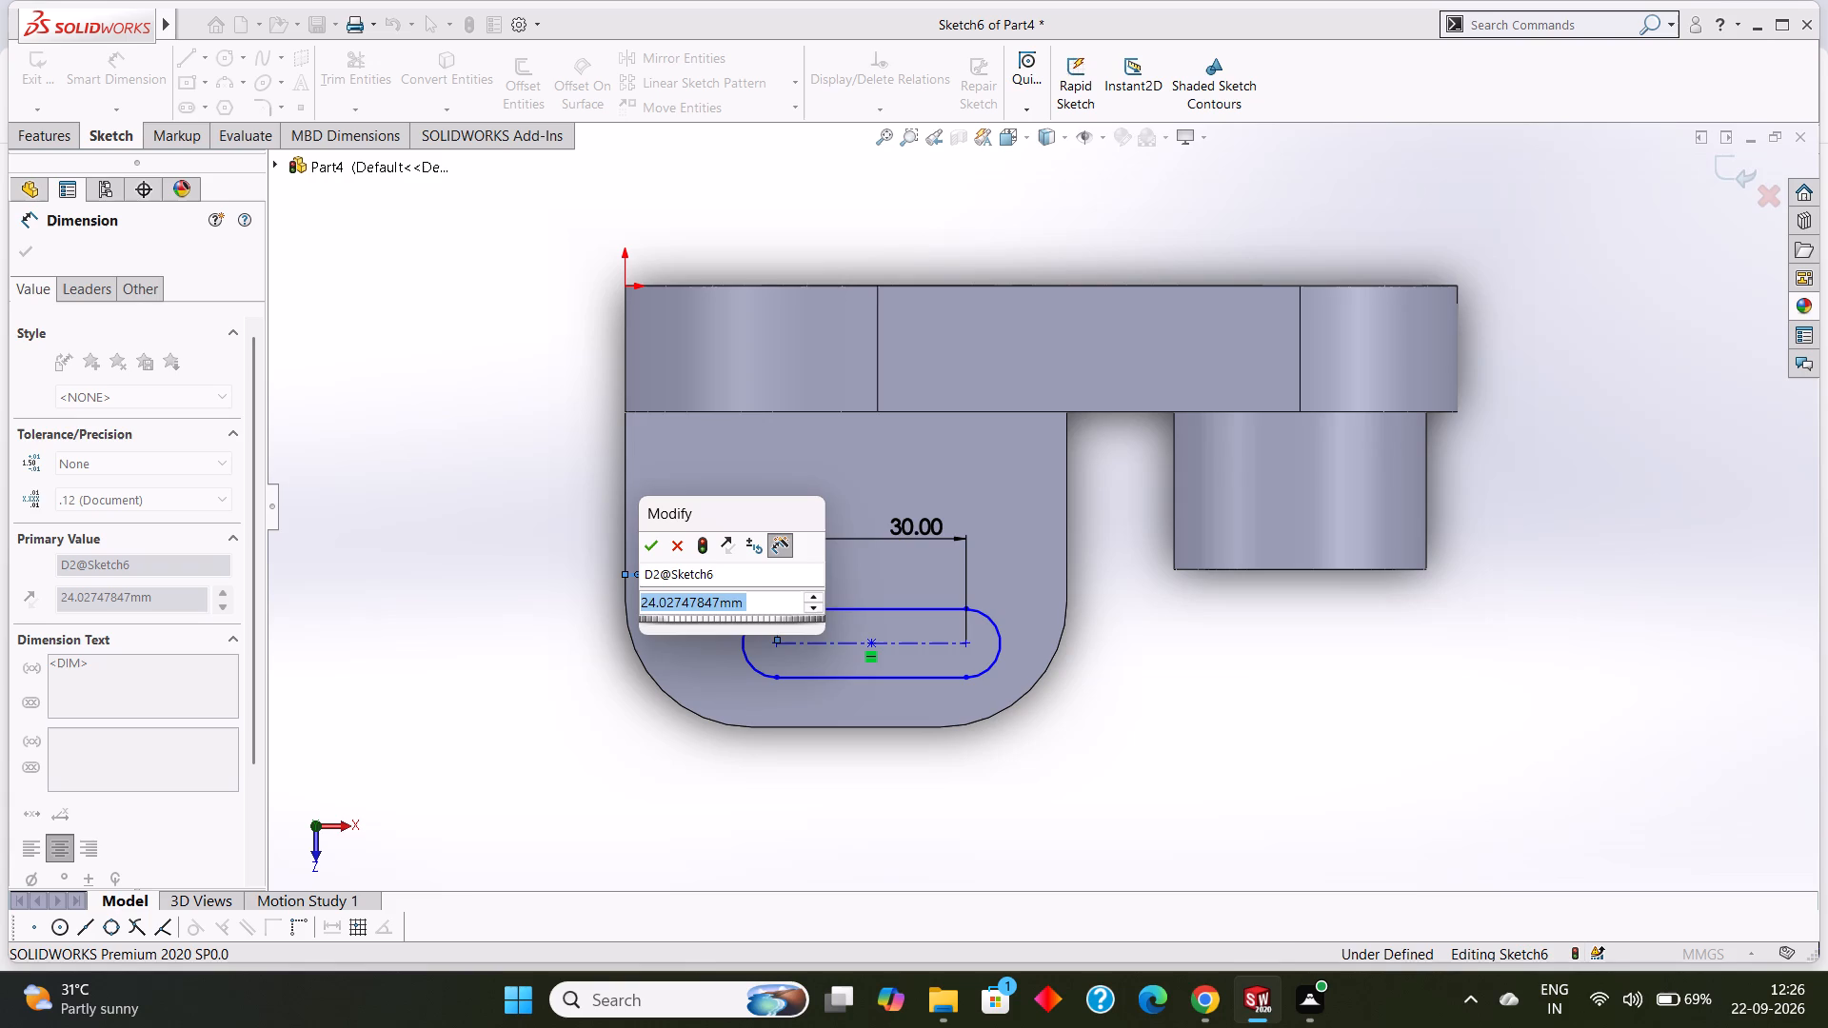
type("20")
key("Return")
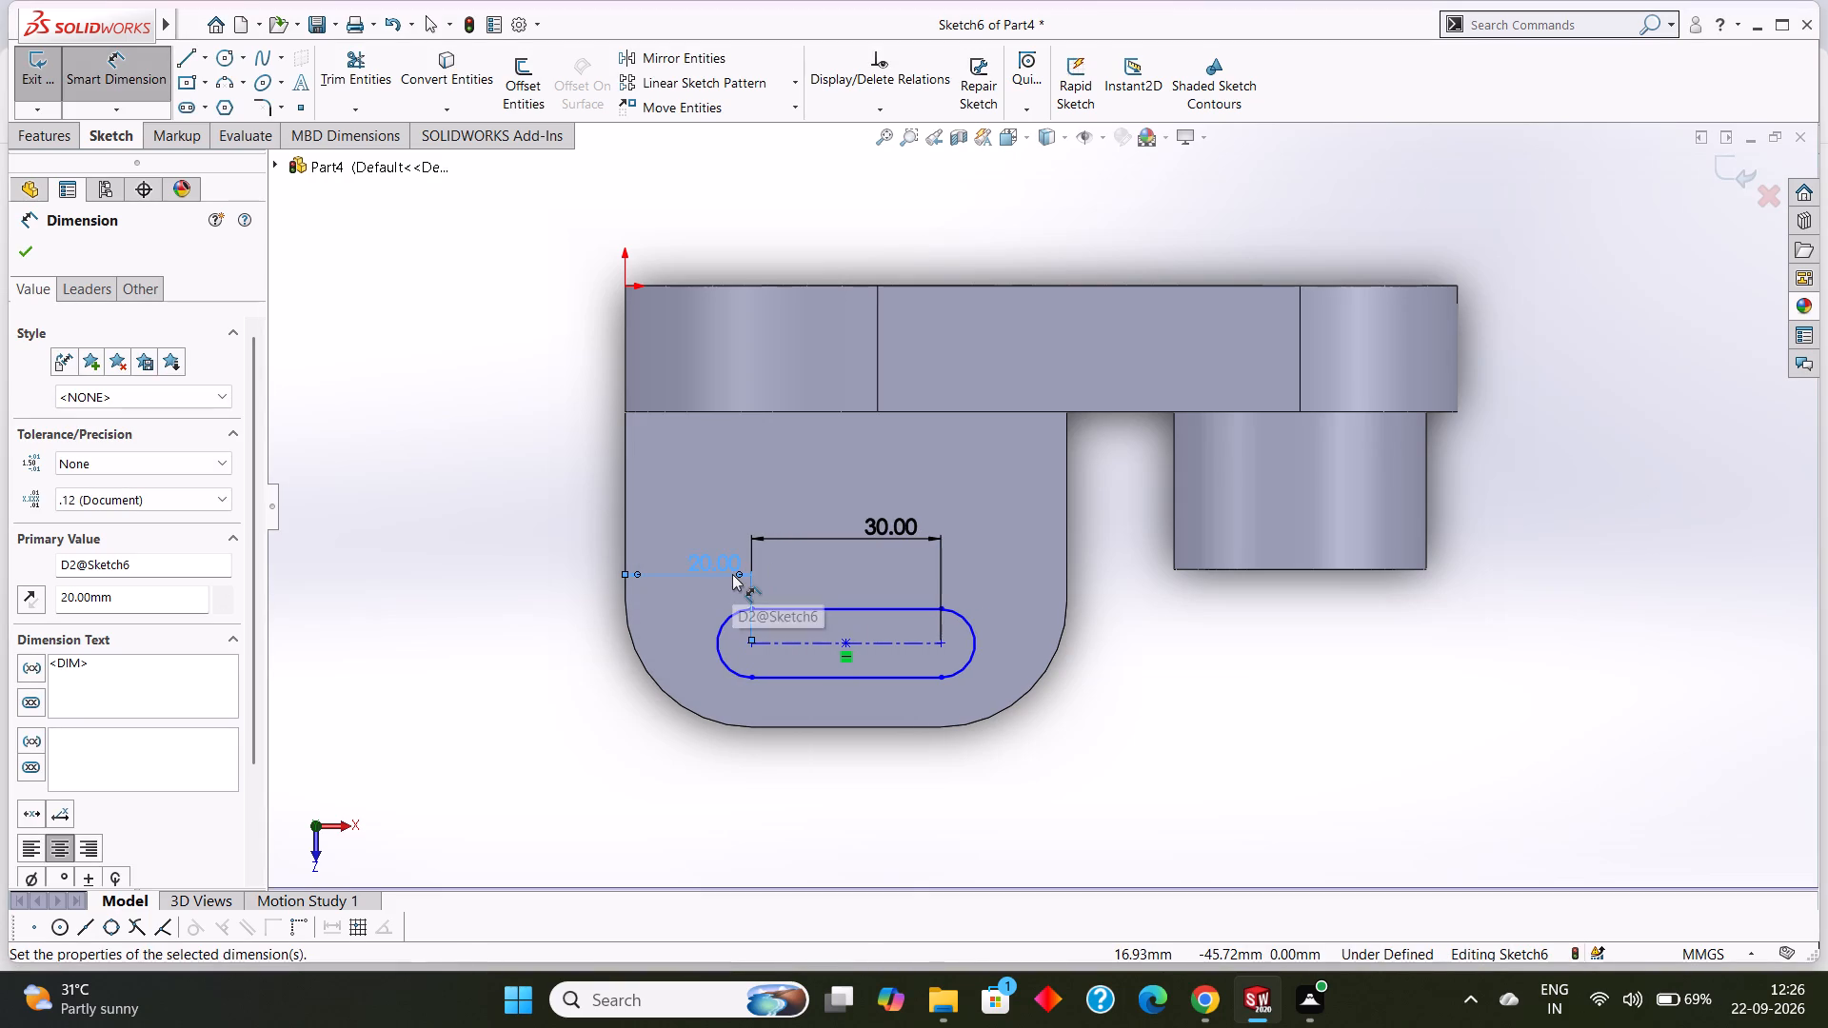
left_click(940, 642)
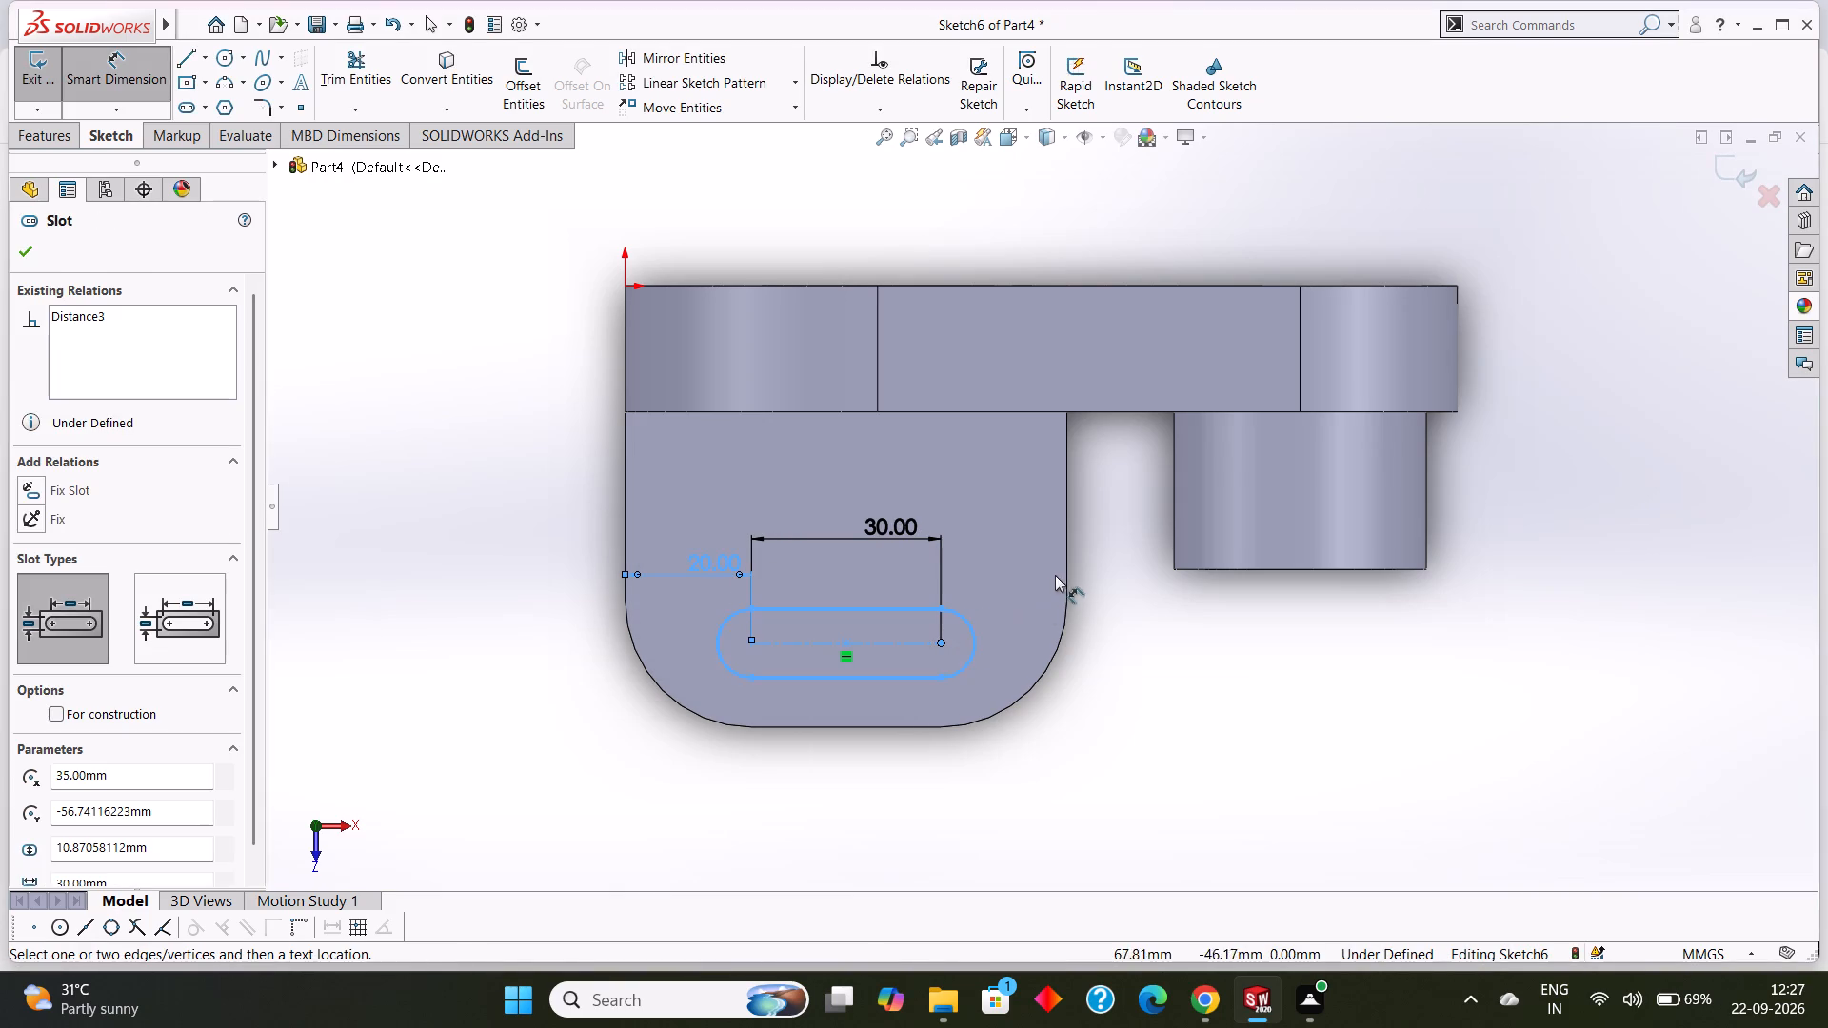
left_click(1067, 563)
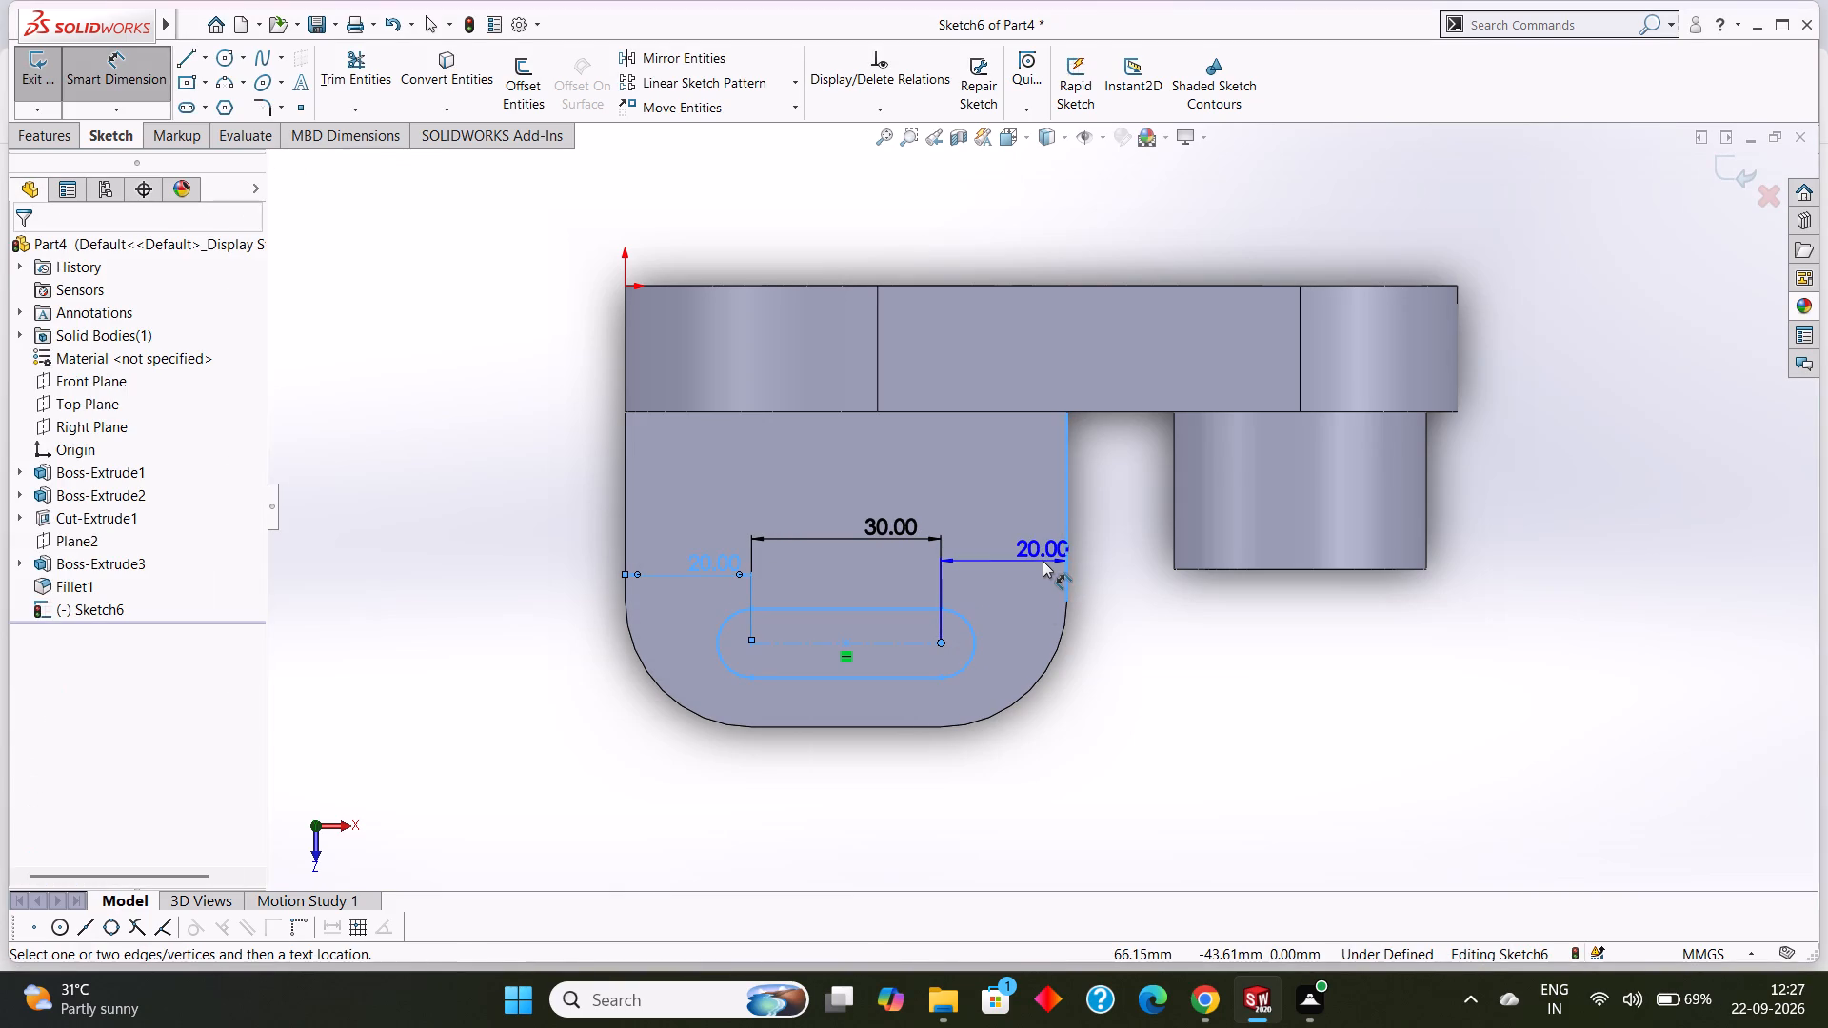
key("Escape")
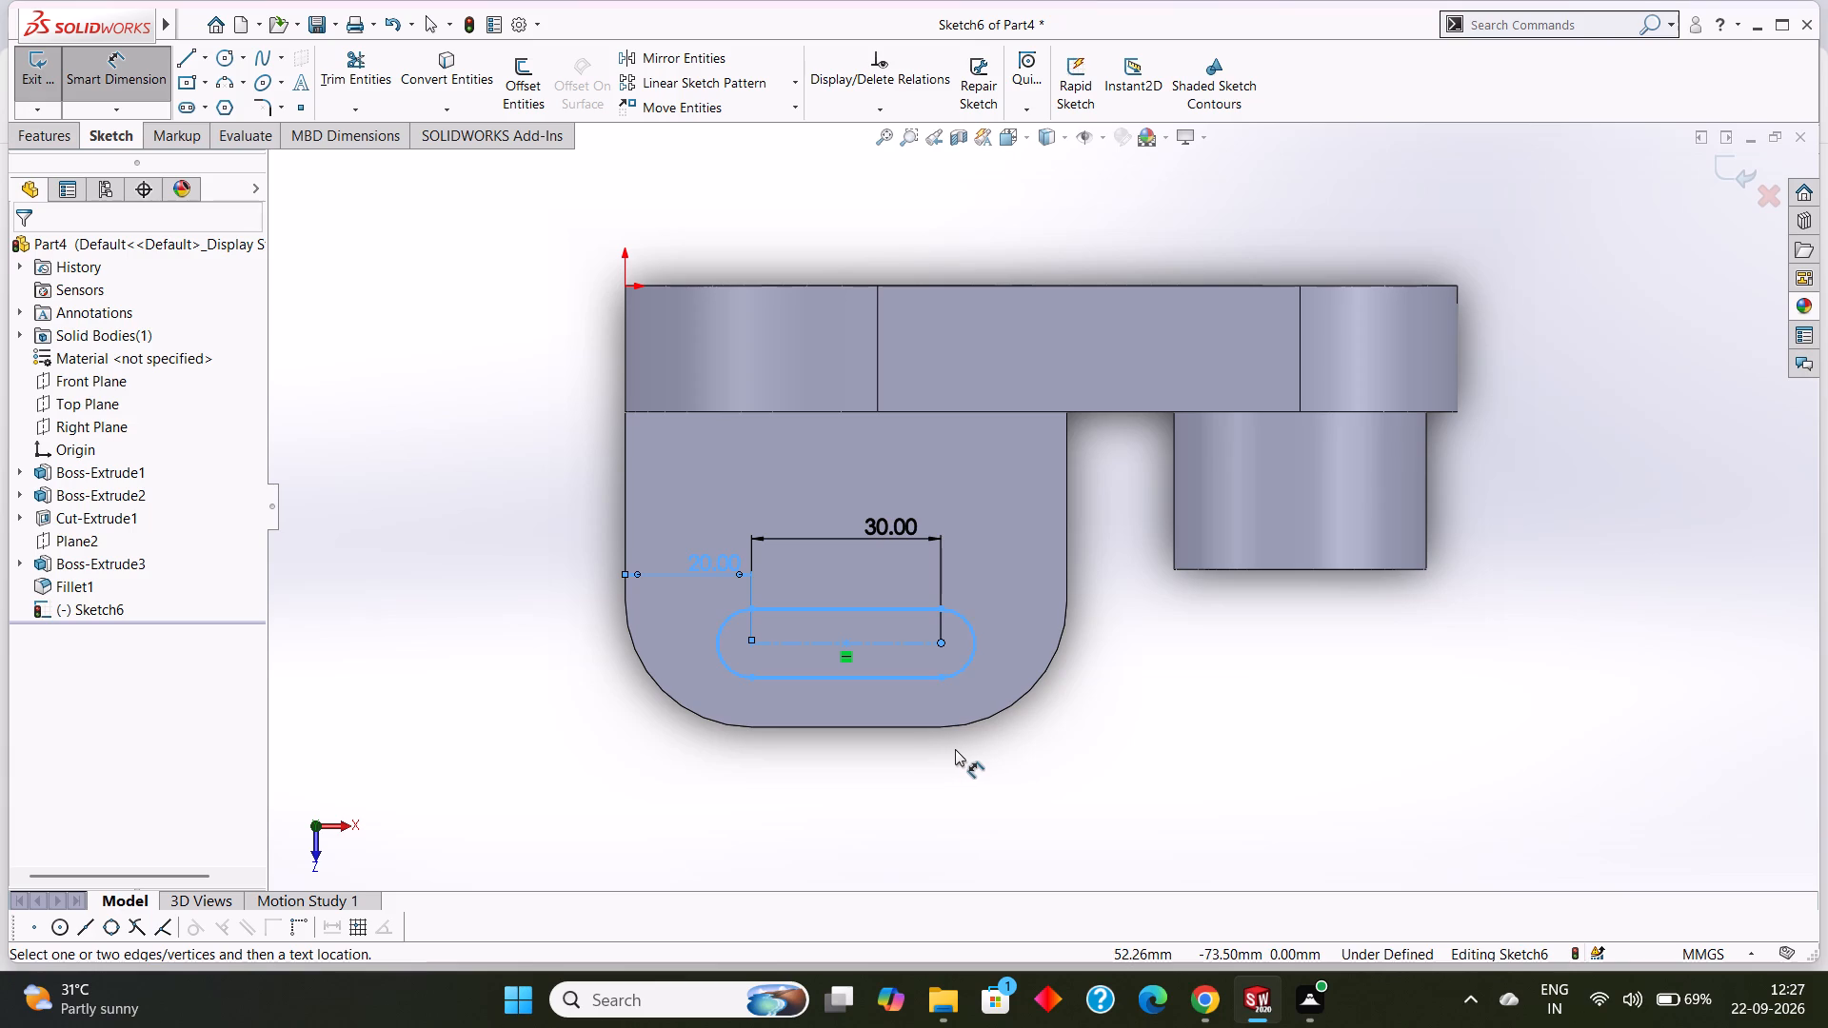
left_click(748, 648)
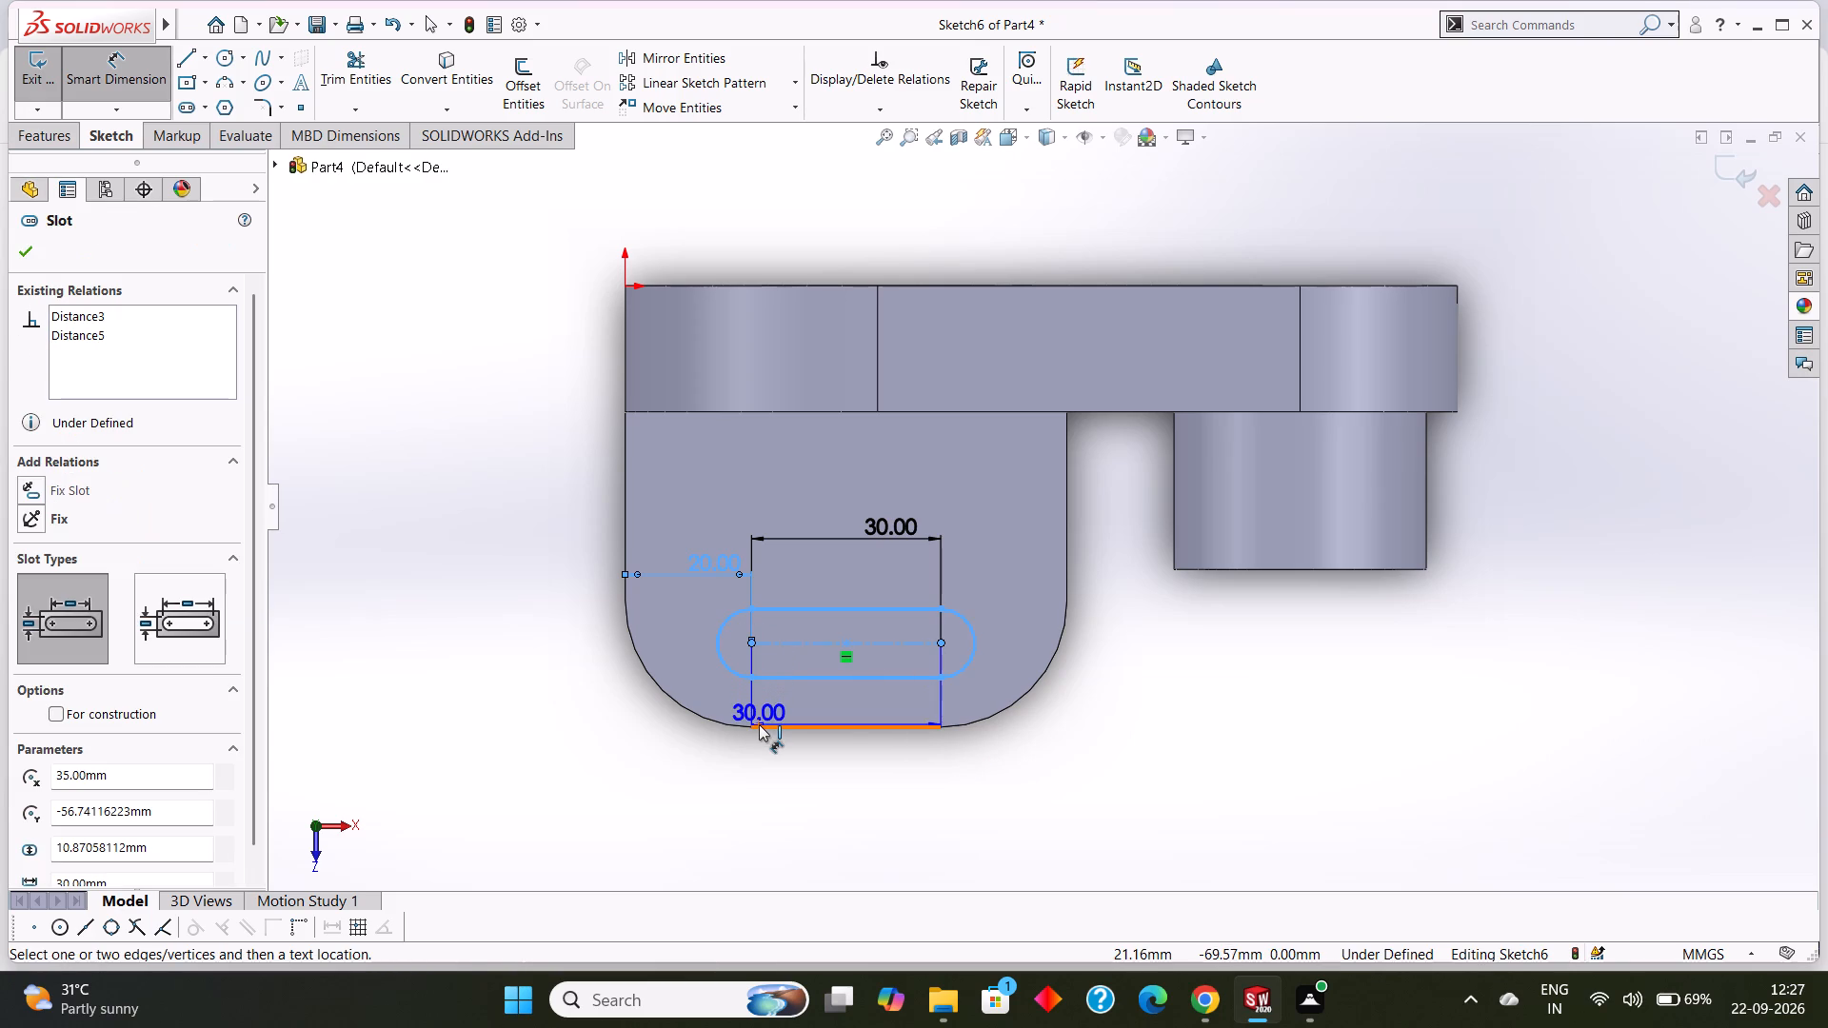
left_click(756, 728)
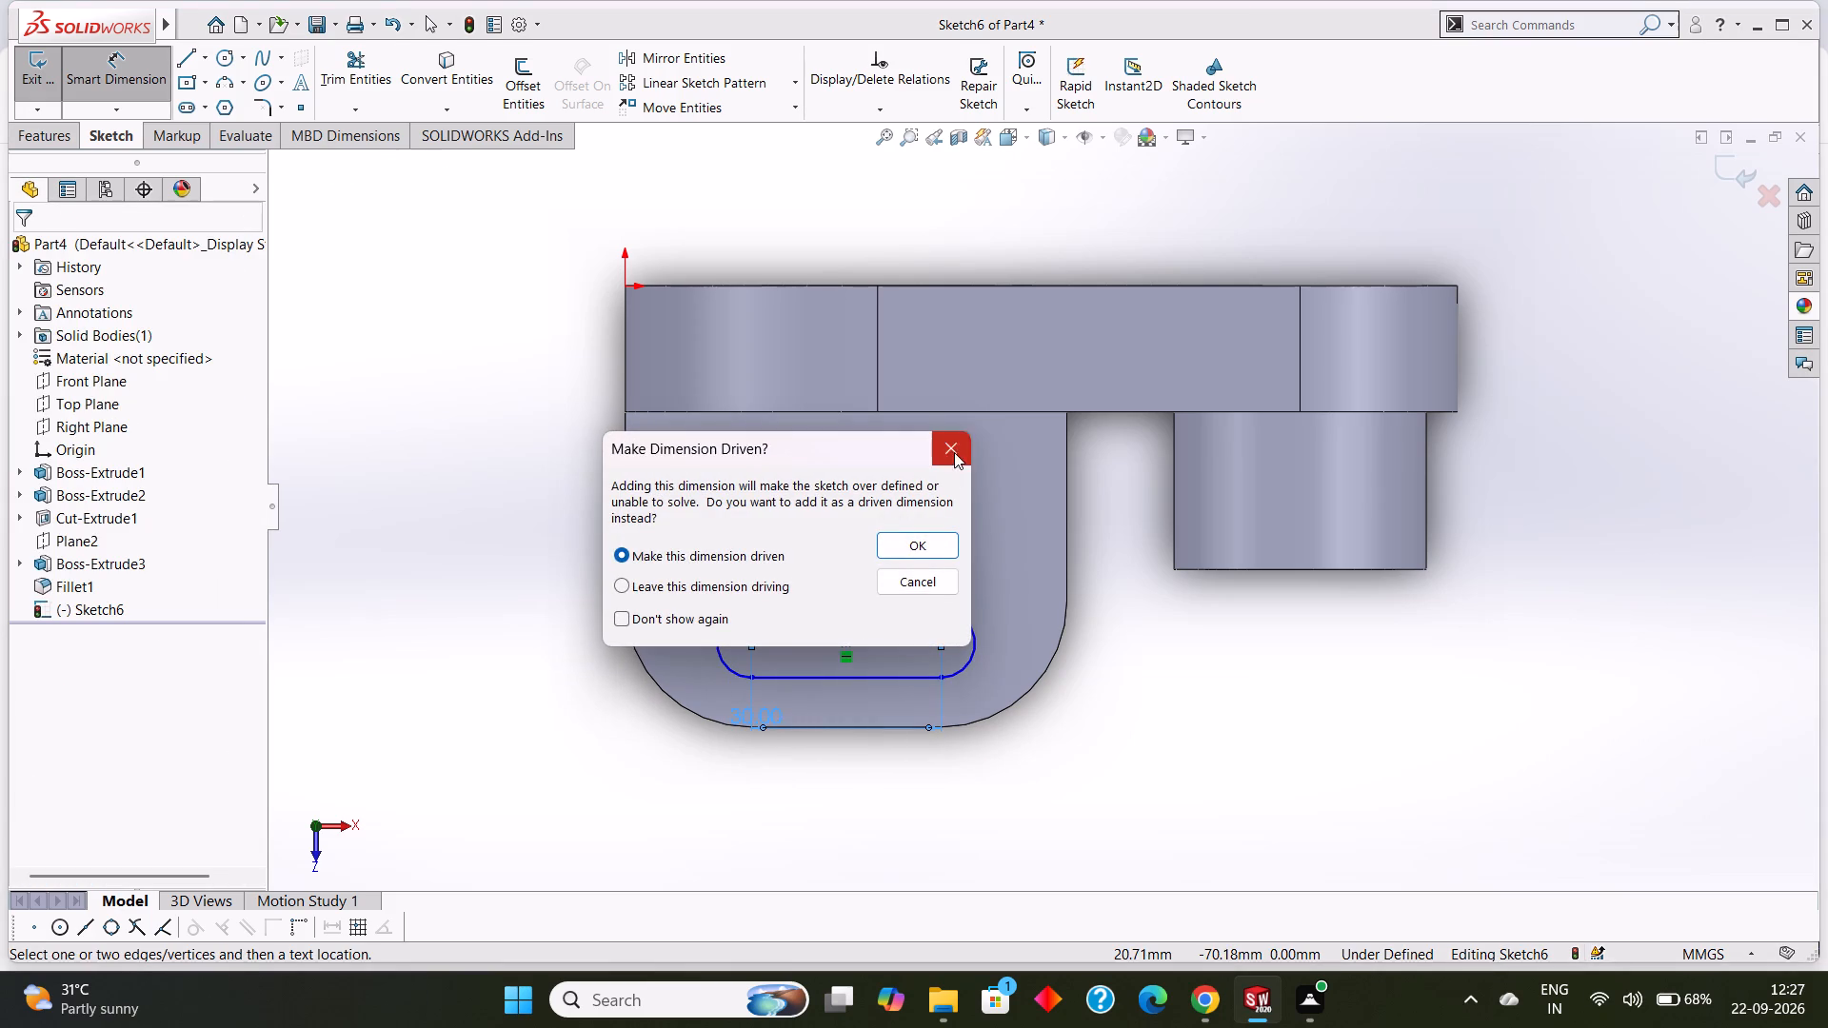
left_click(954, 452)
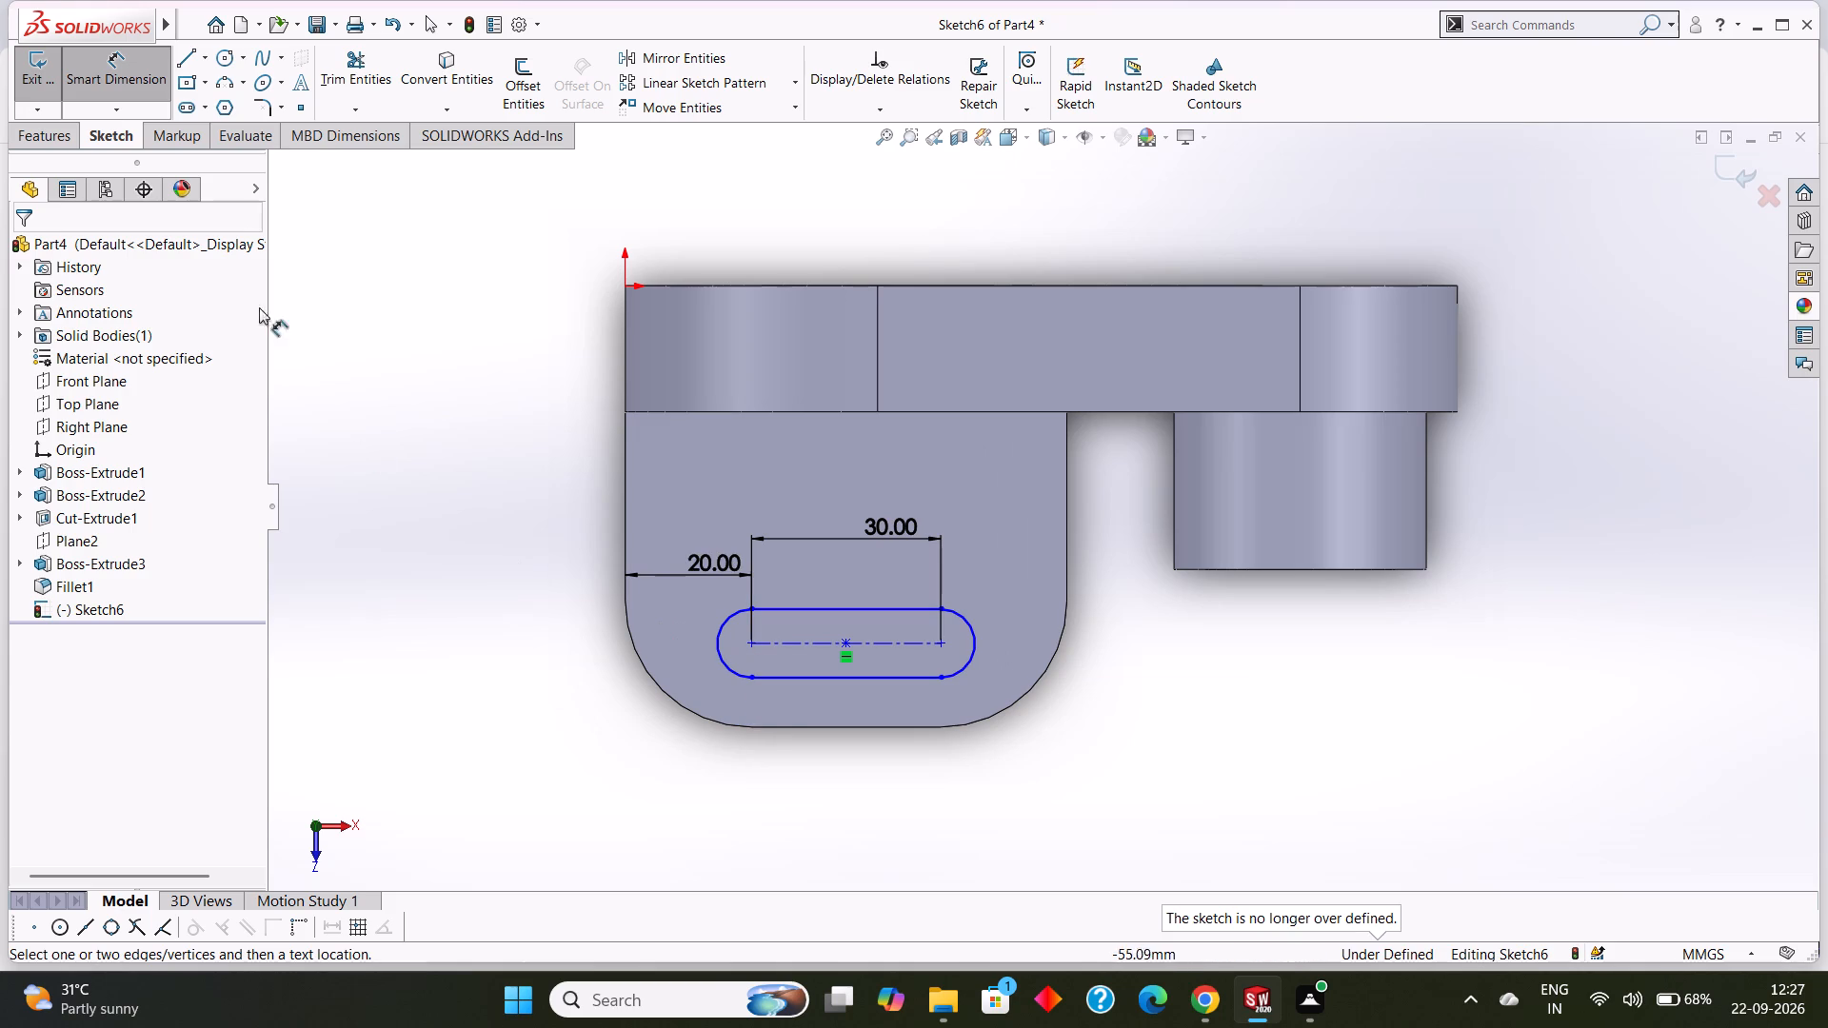
Dimension the slot's midpoint at 20 mm from the straight edge at the ledge's free end.
left_click(848, 643)
left_click(845, 730)
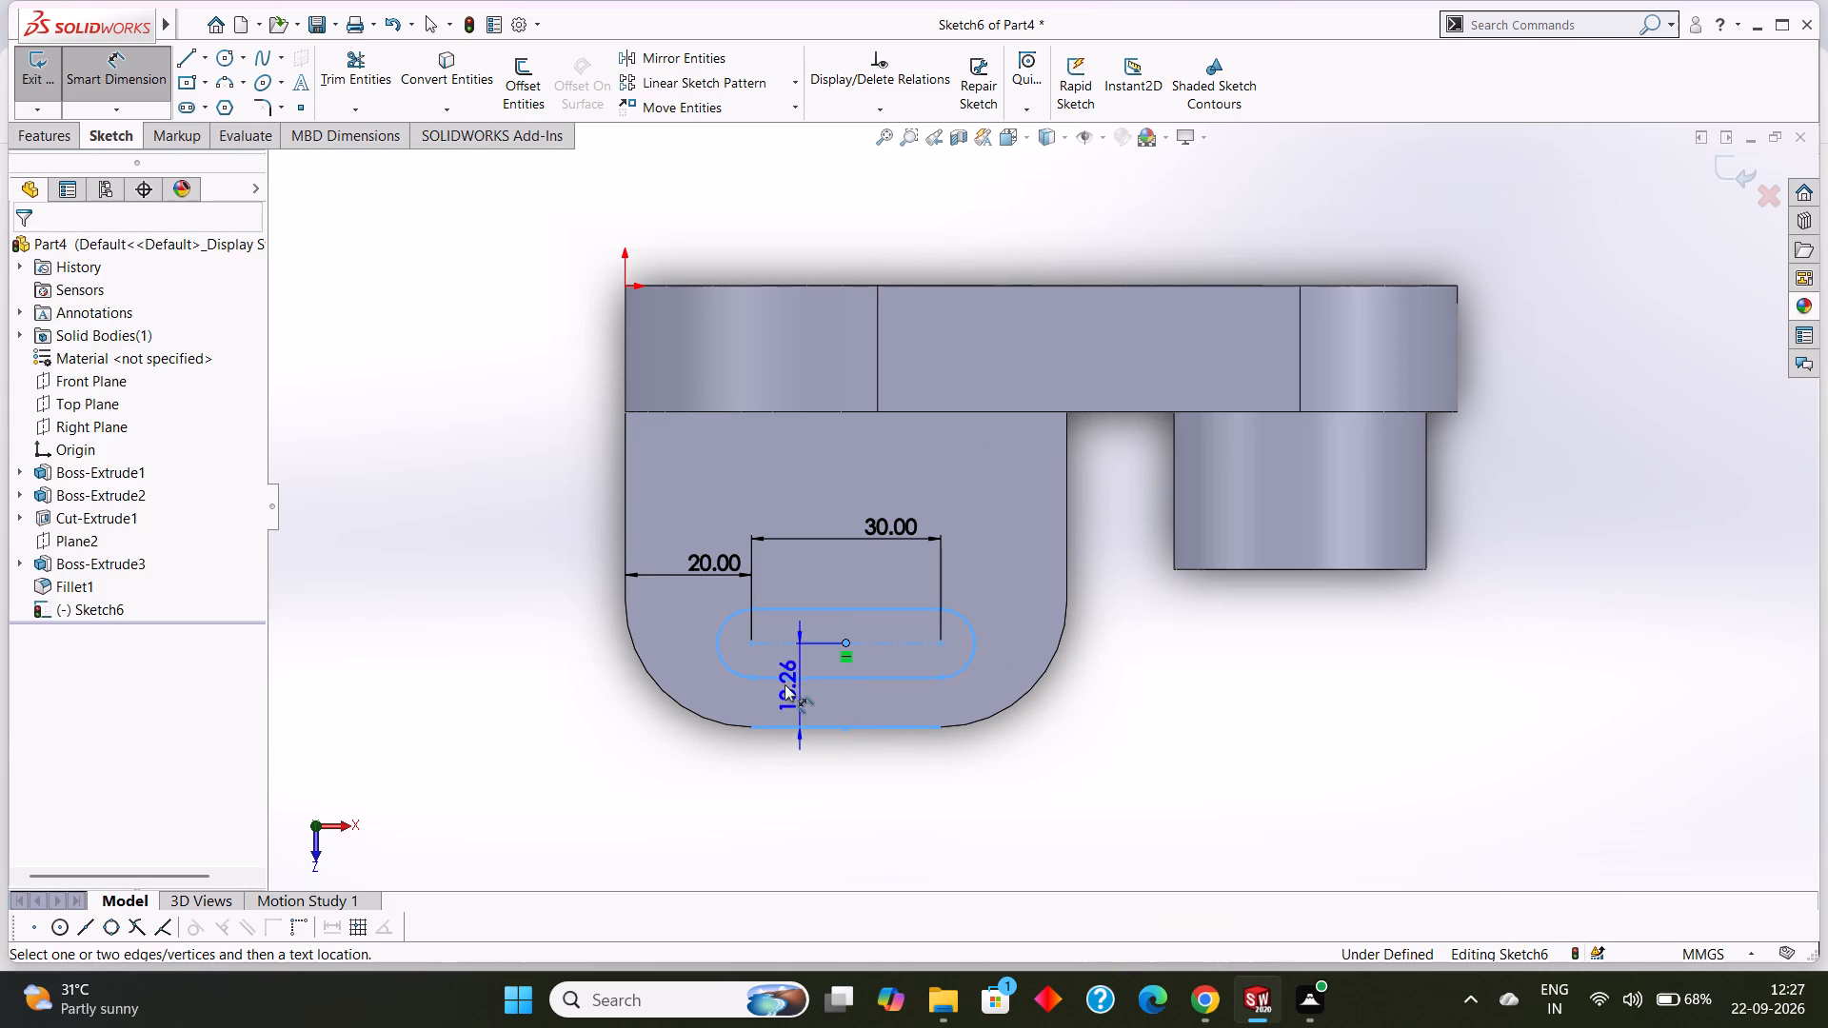
left_click(688, 648)
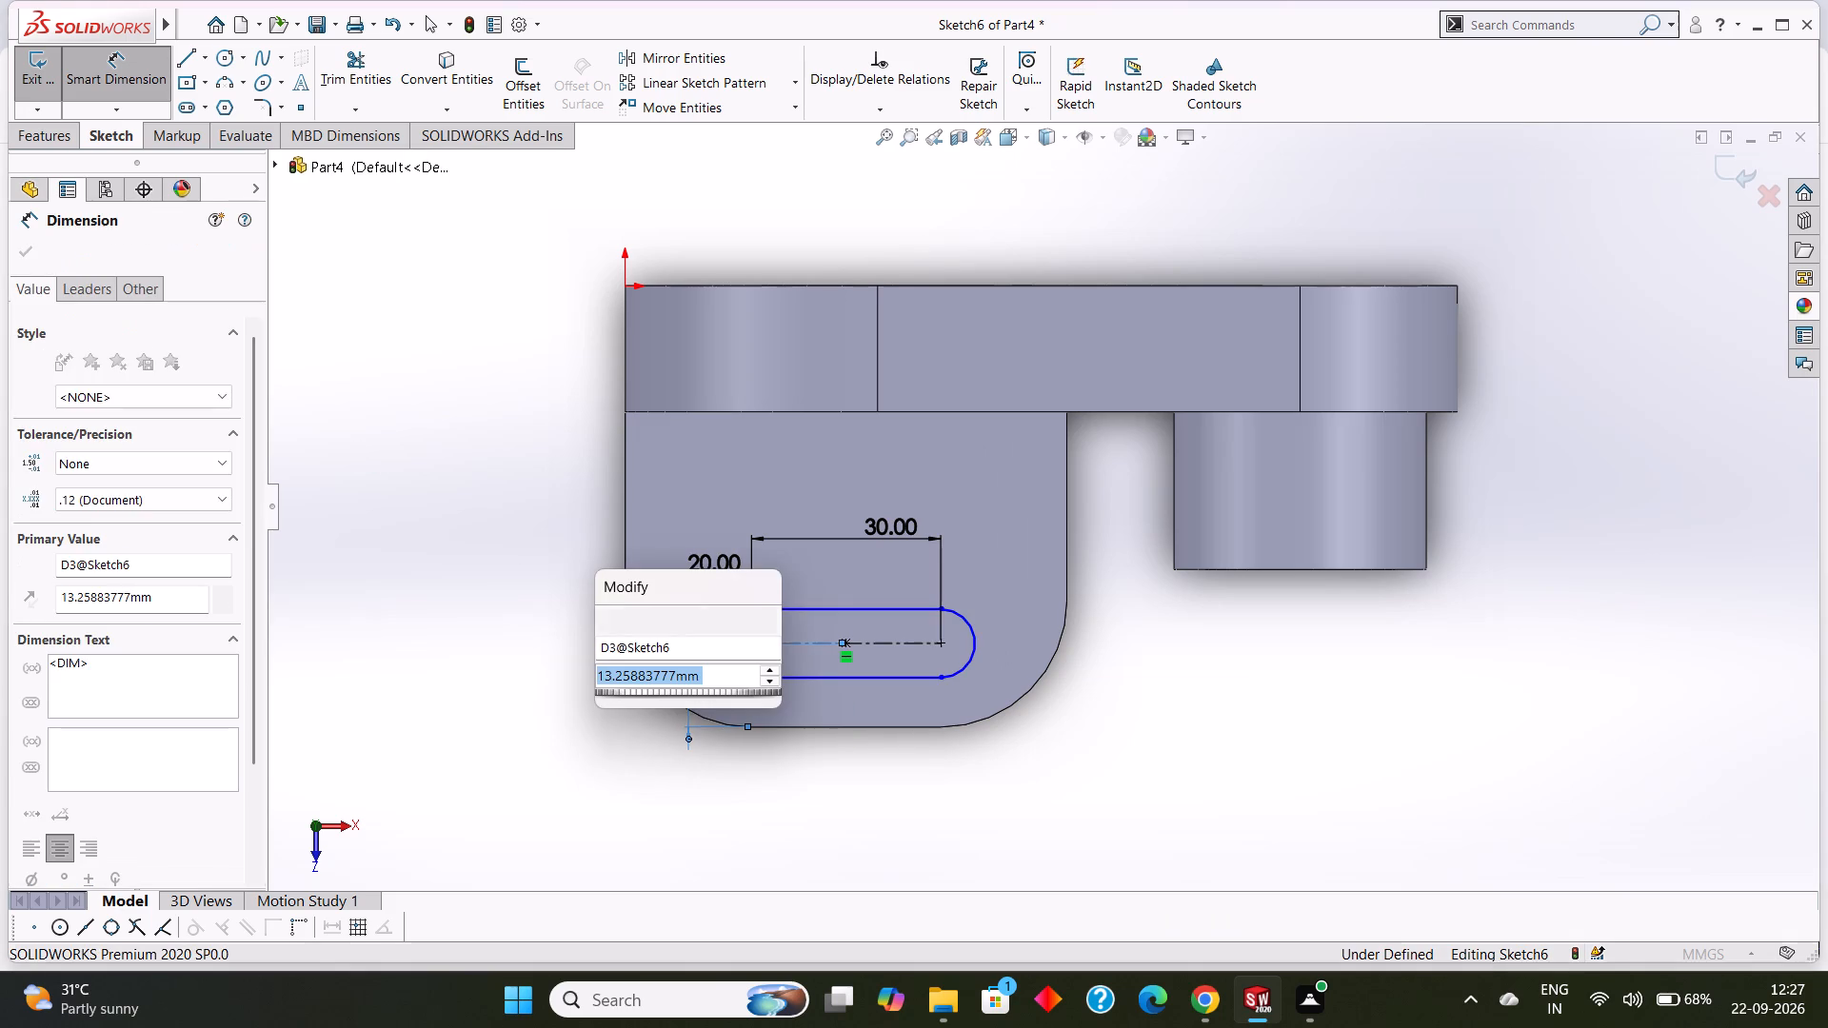
type("20")
key("Return")
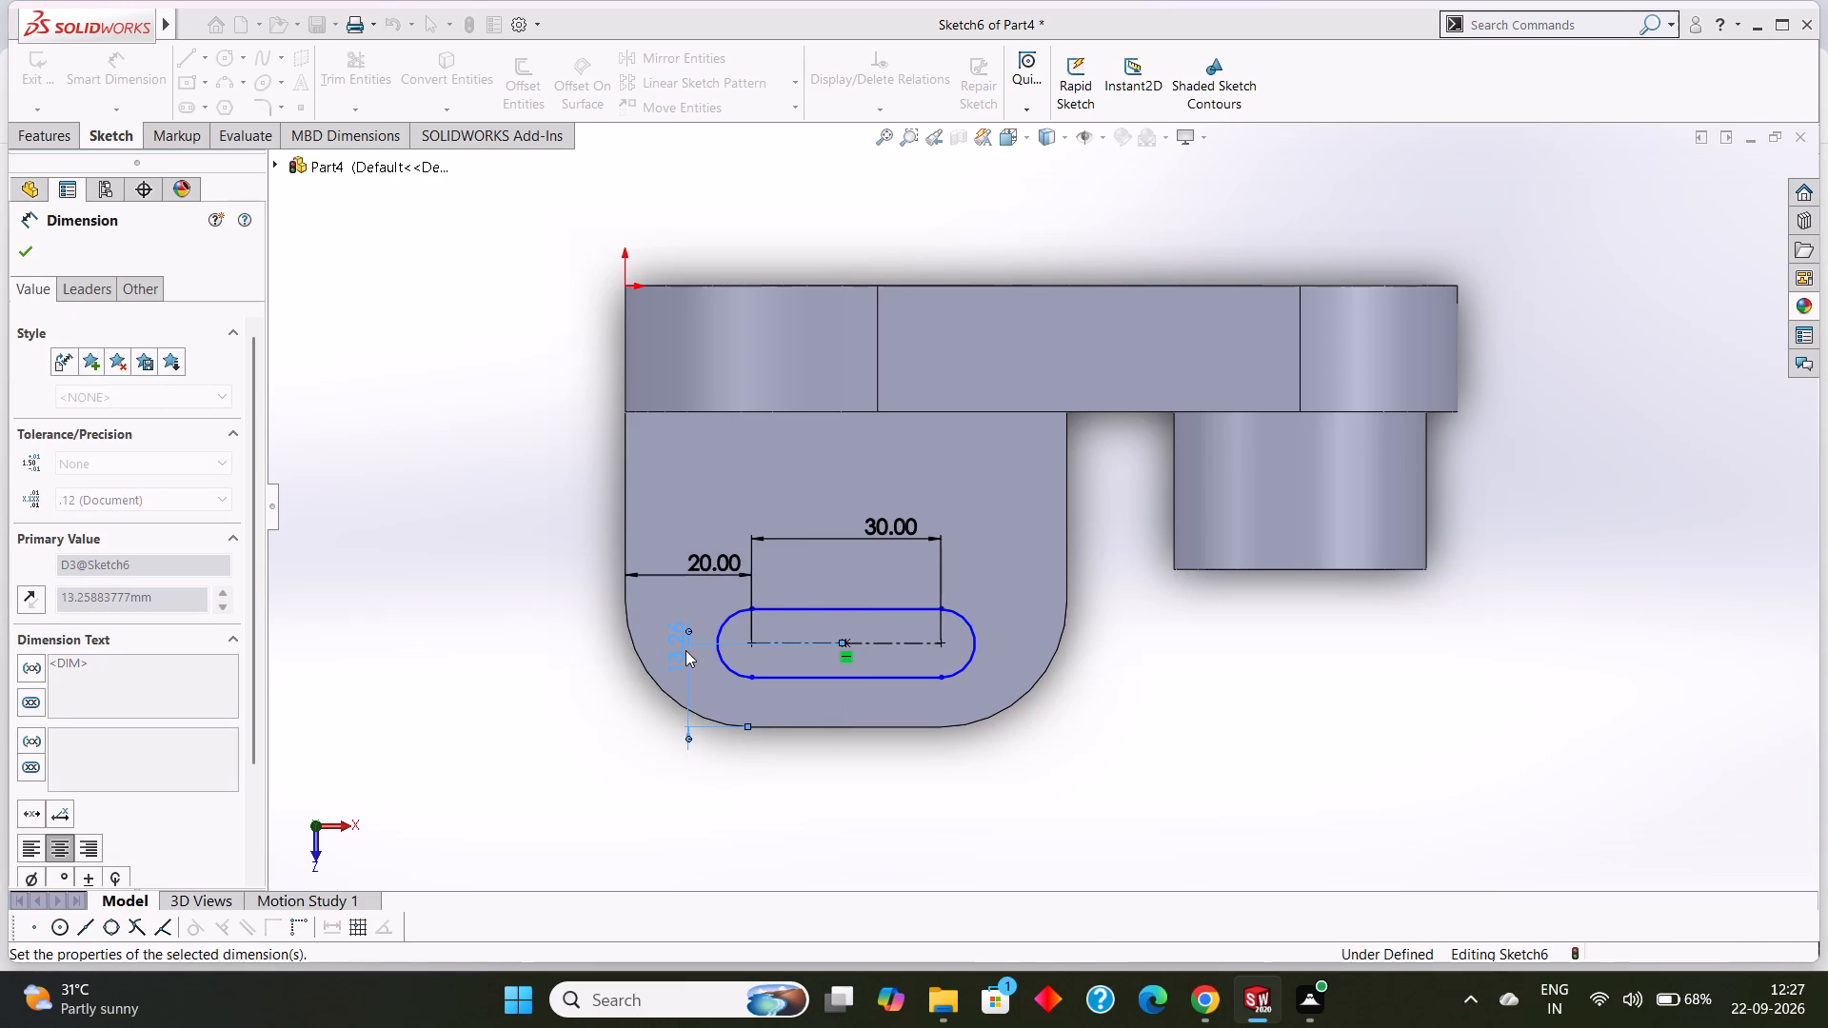
left_click(32, 250)
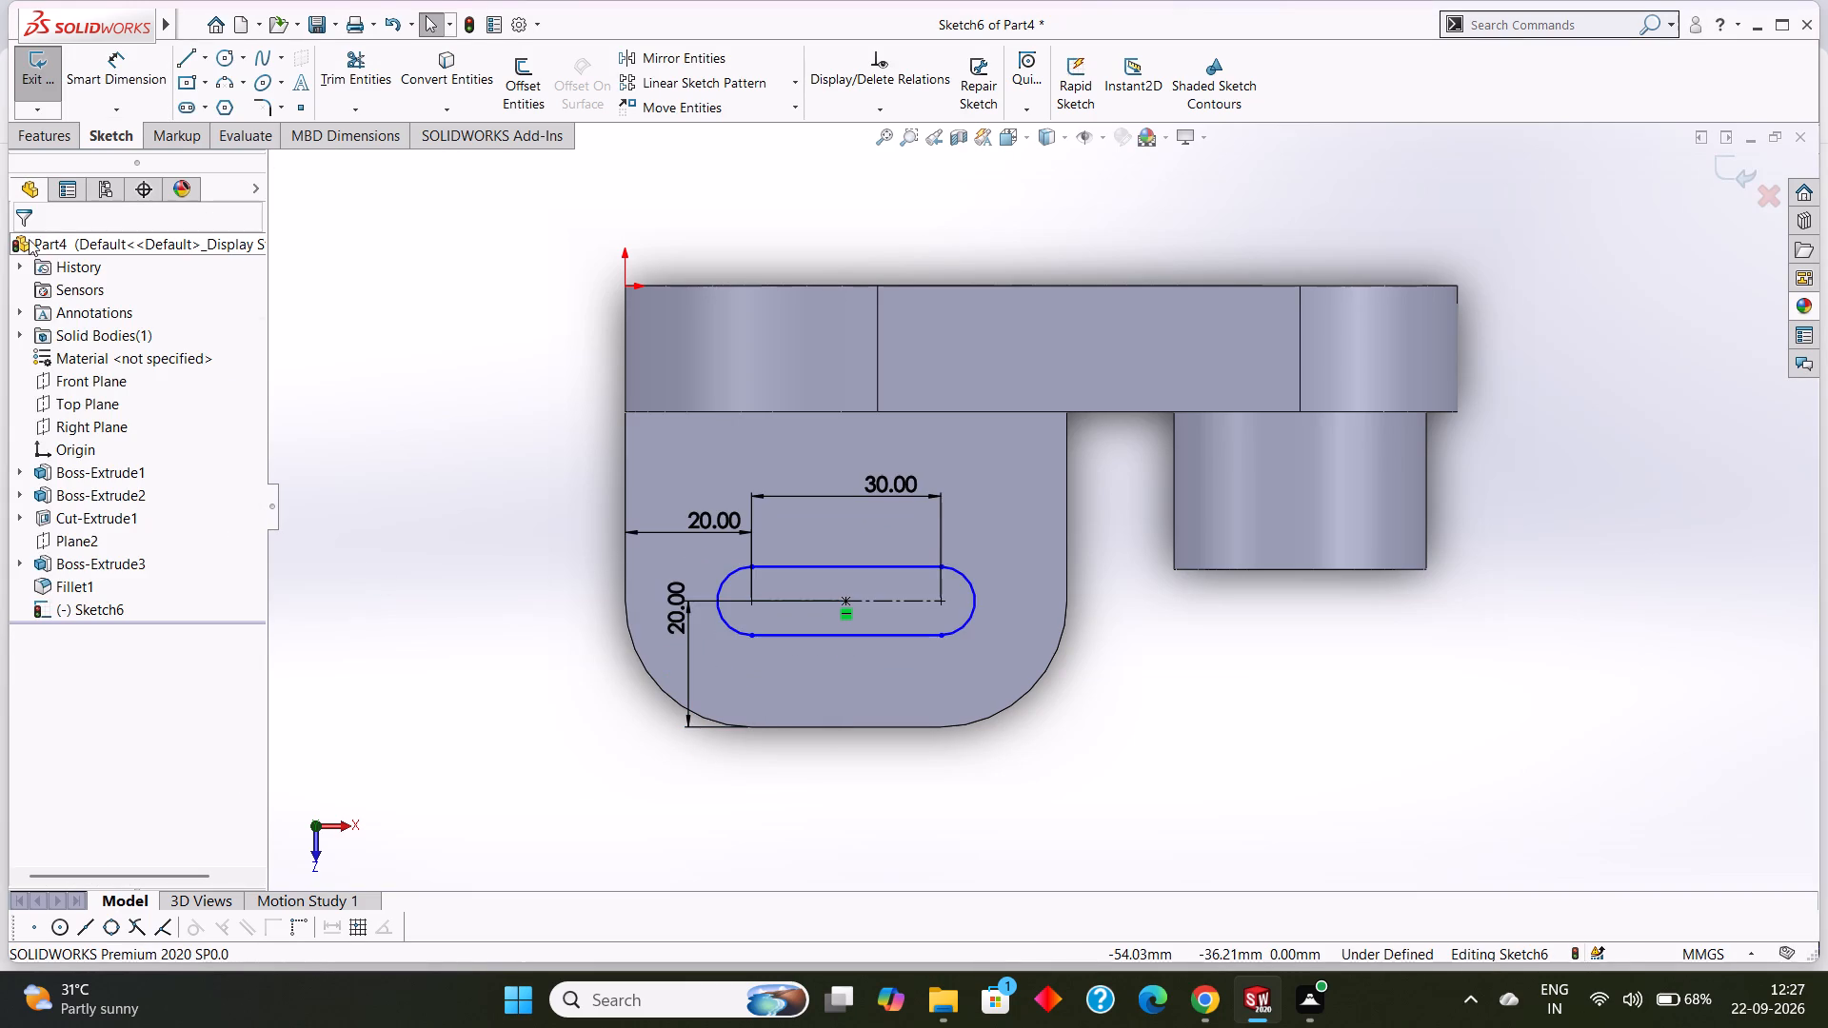
Cut the slot profile through the ledge with an Extruded Cut set to Through All.
left_click(42, 147)
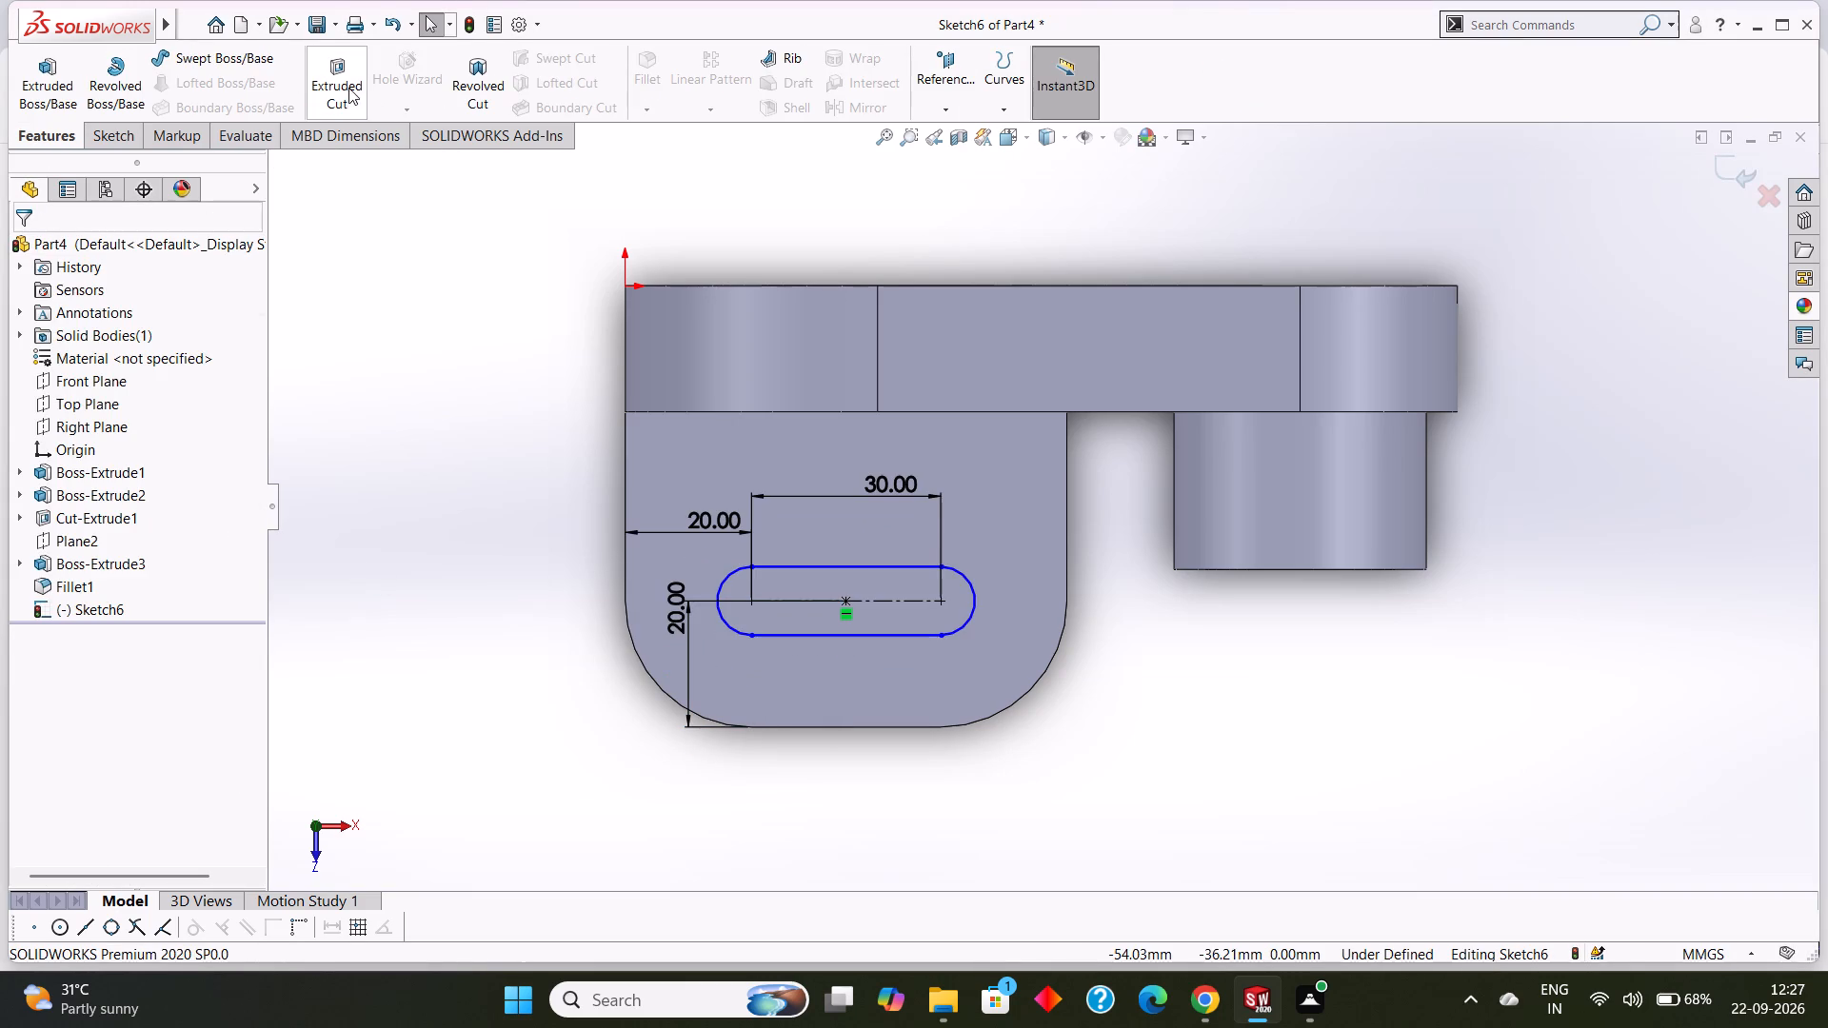
left_click(348, 88)
middle_click_drag(1170, 780, 1182, 692)
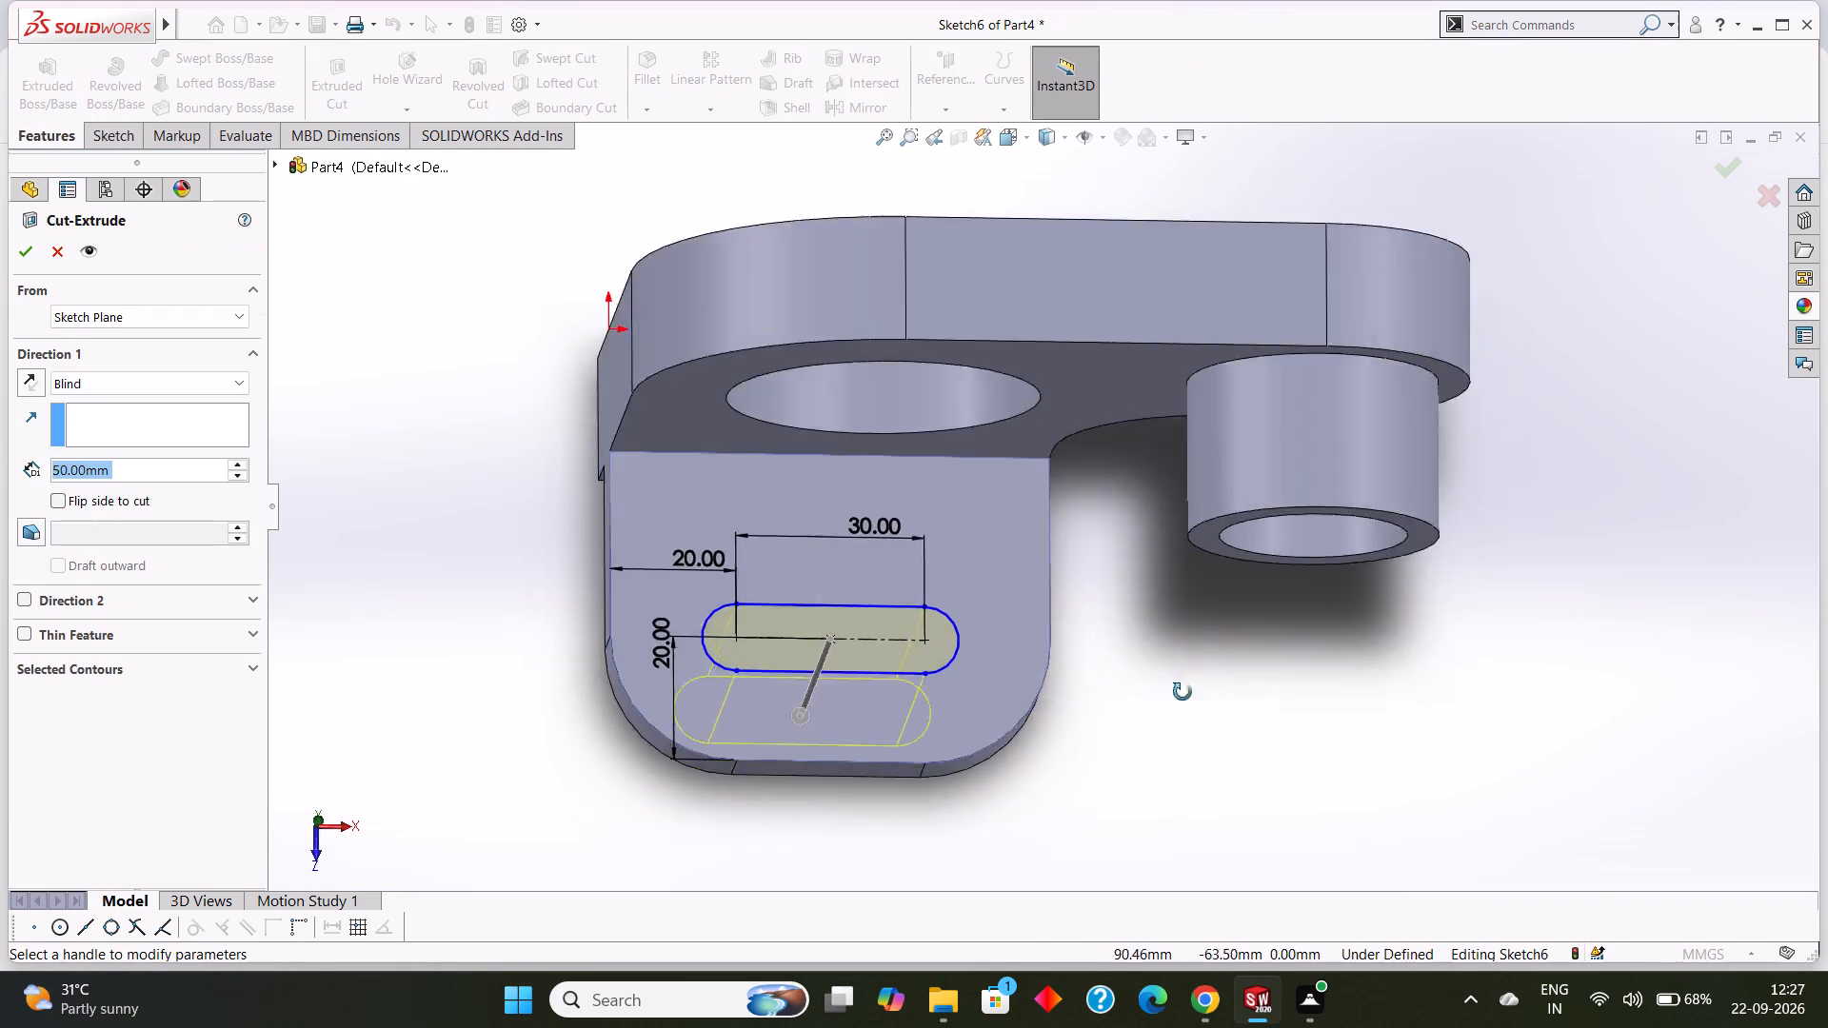
middle_click_drag(1182, 692, 1162, 580)
left_click(137, 385)
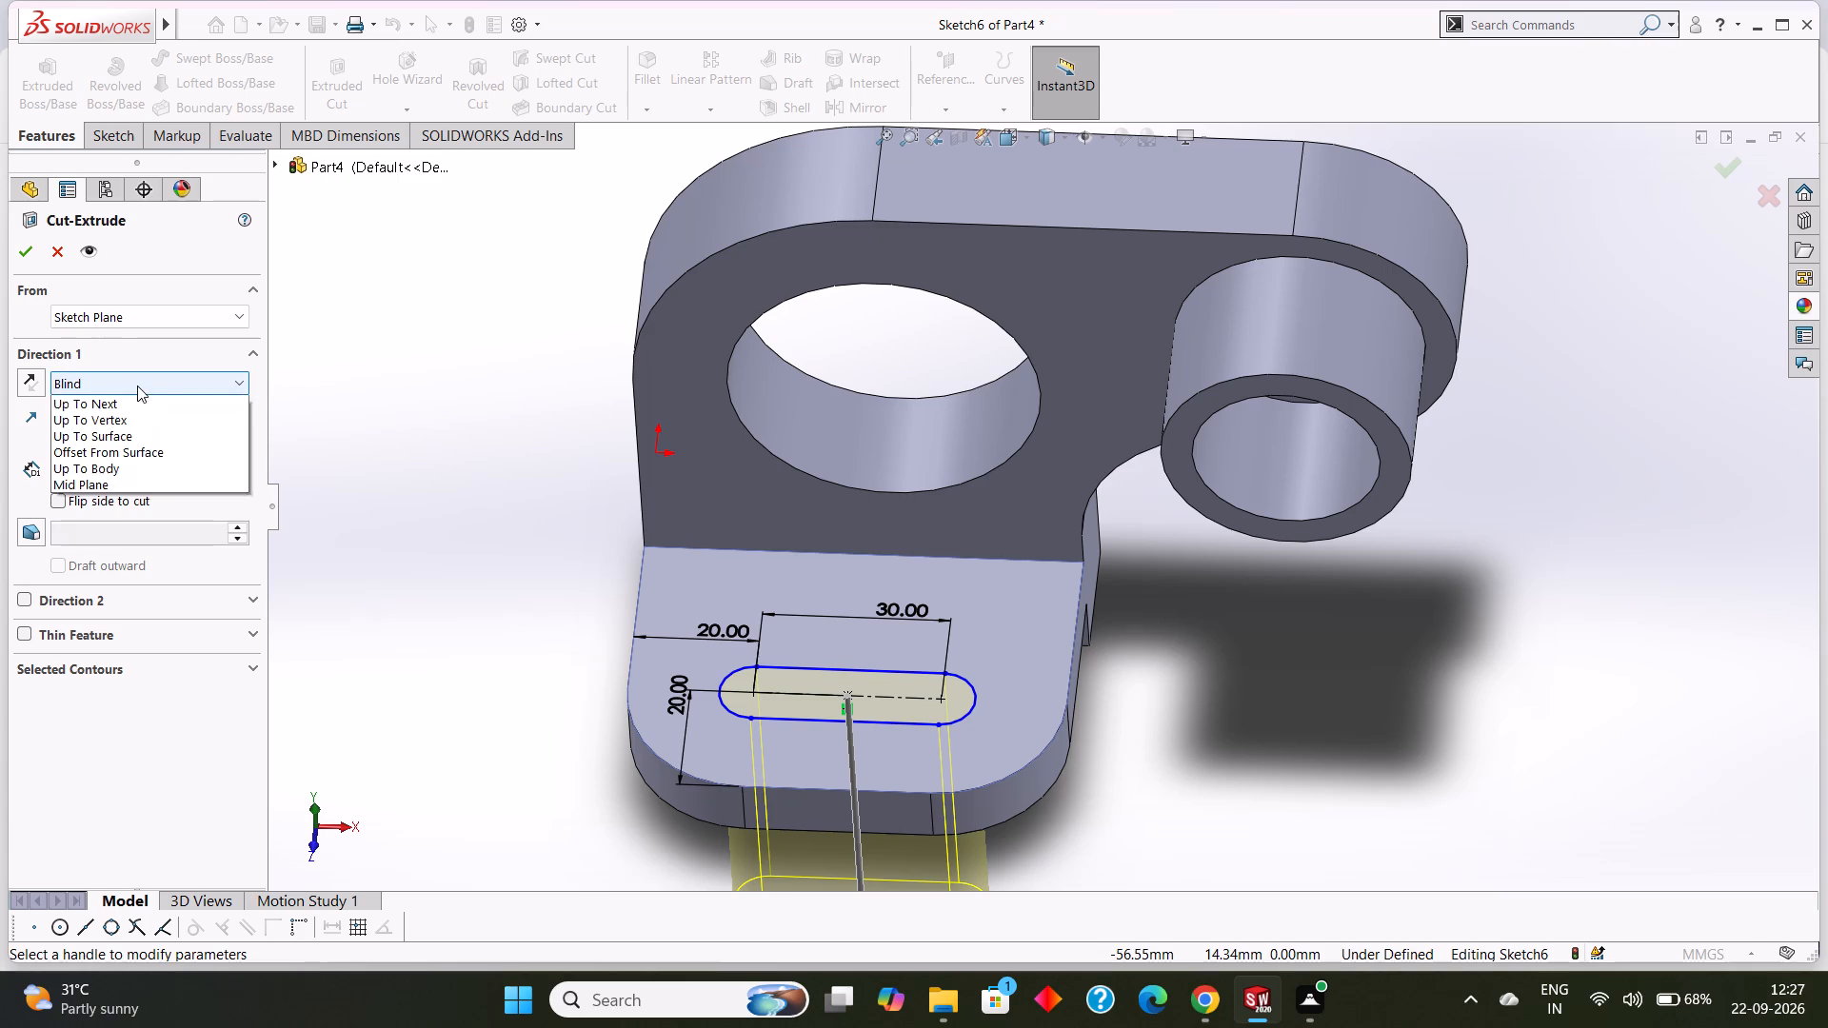
left_click(128, 425)
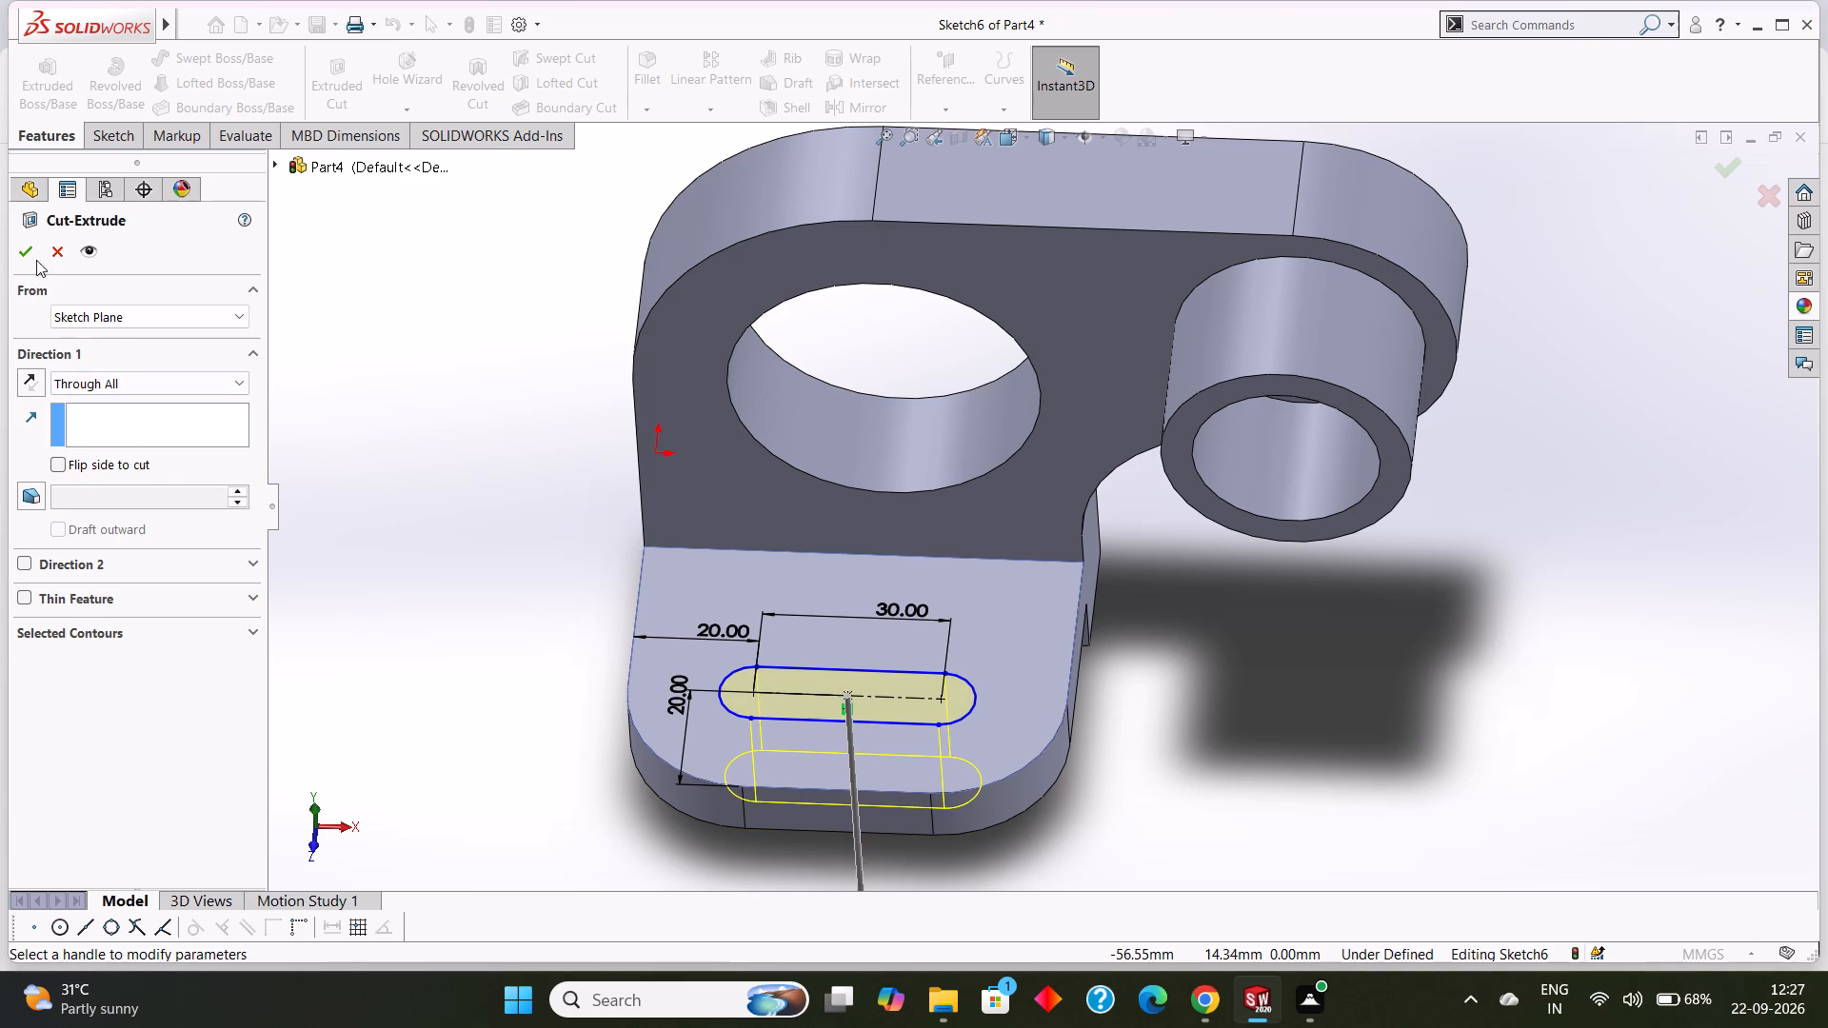
left_click(33, 249)
left_click(1299, 746)
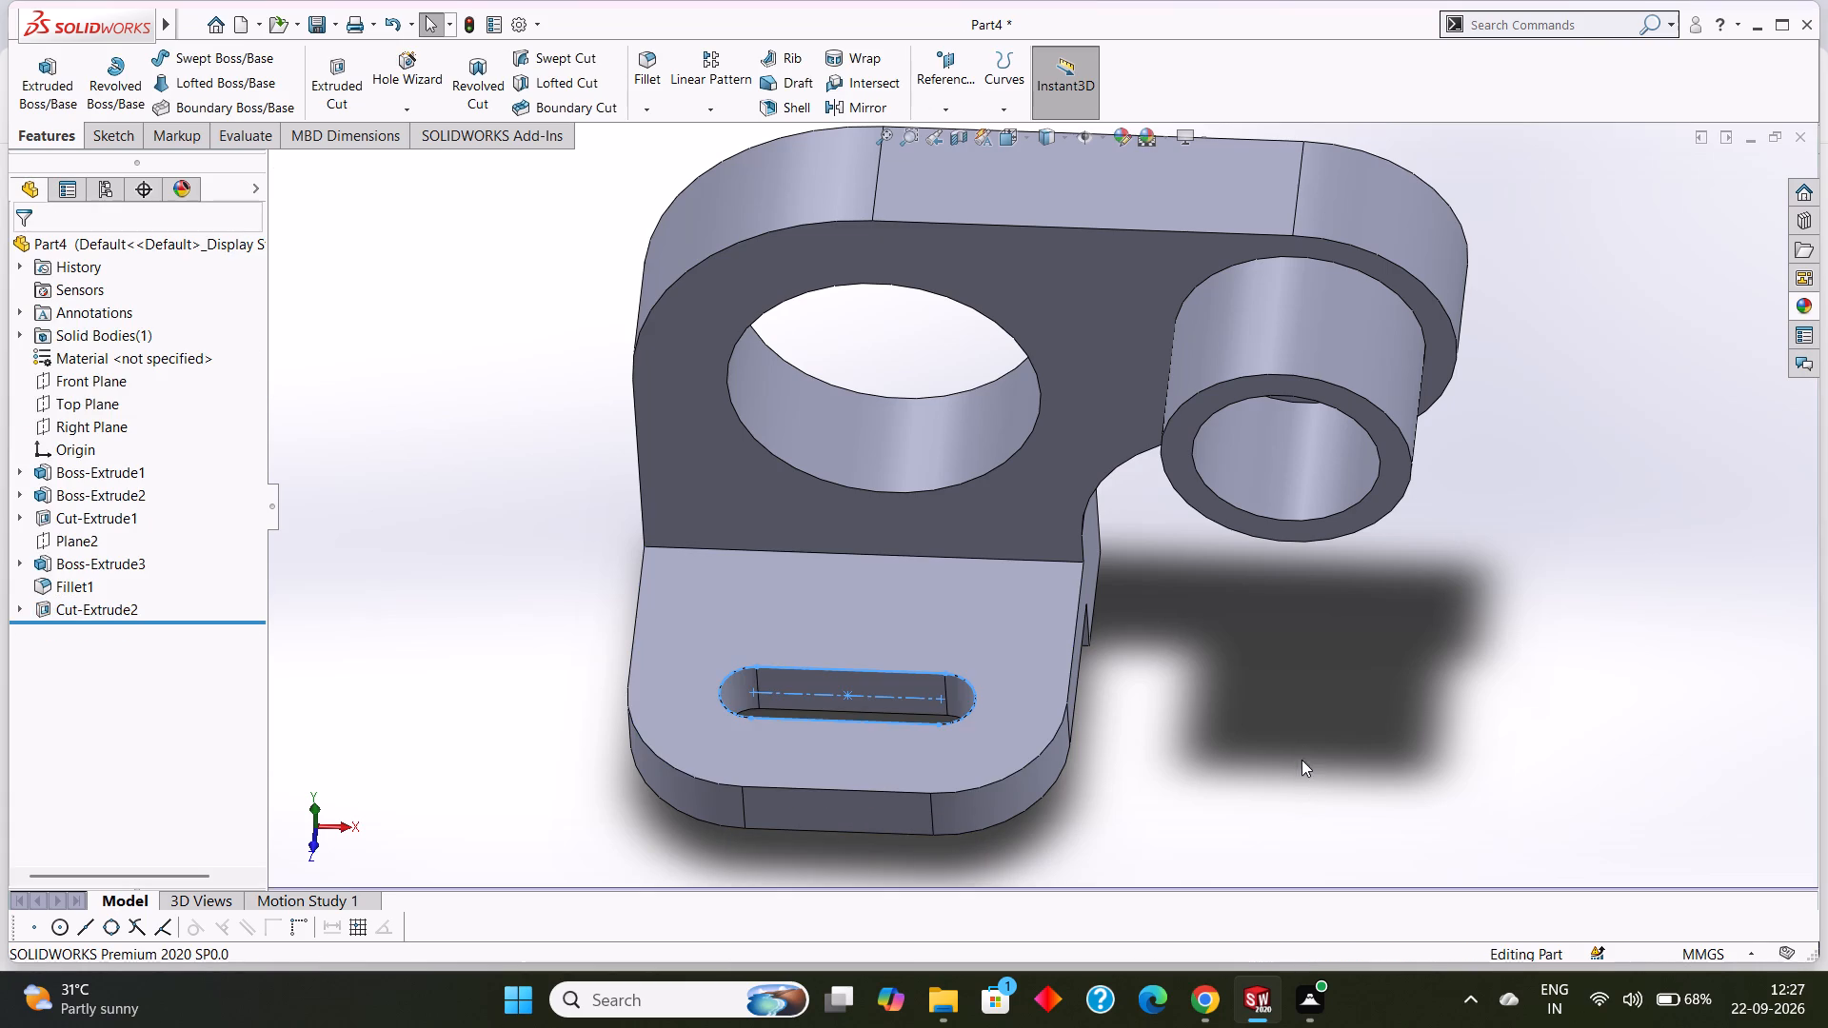
Examine the part from several angles, checking the slotted ledge, the large hole and the ring boss.
middle_click_drag(1304, 766, 1322, 311)
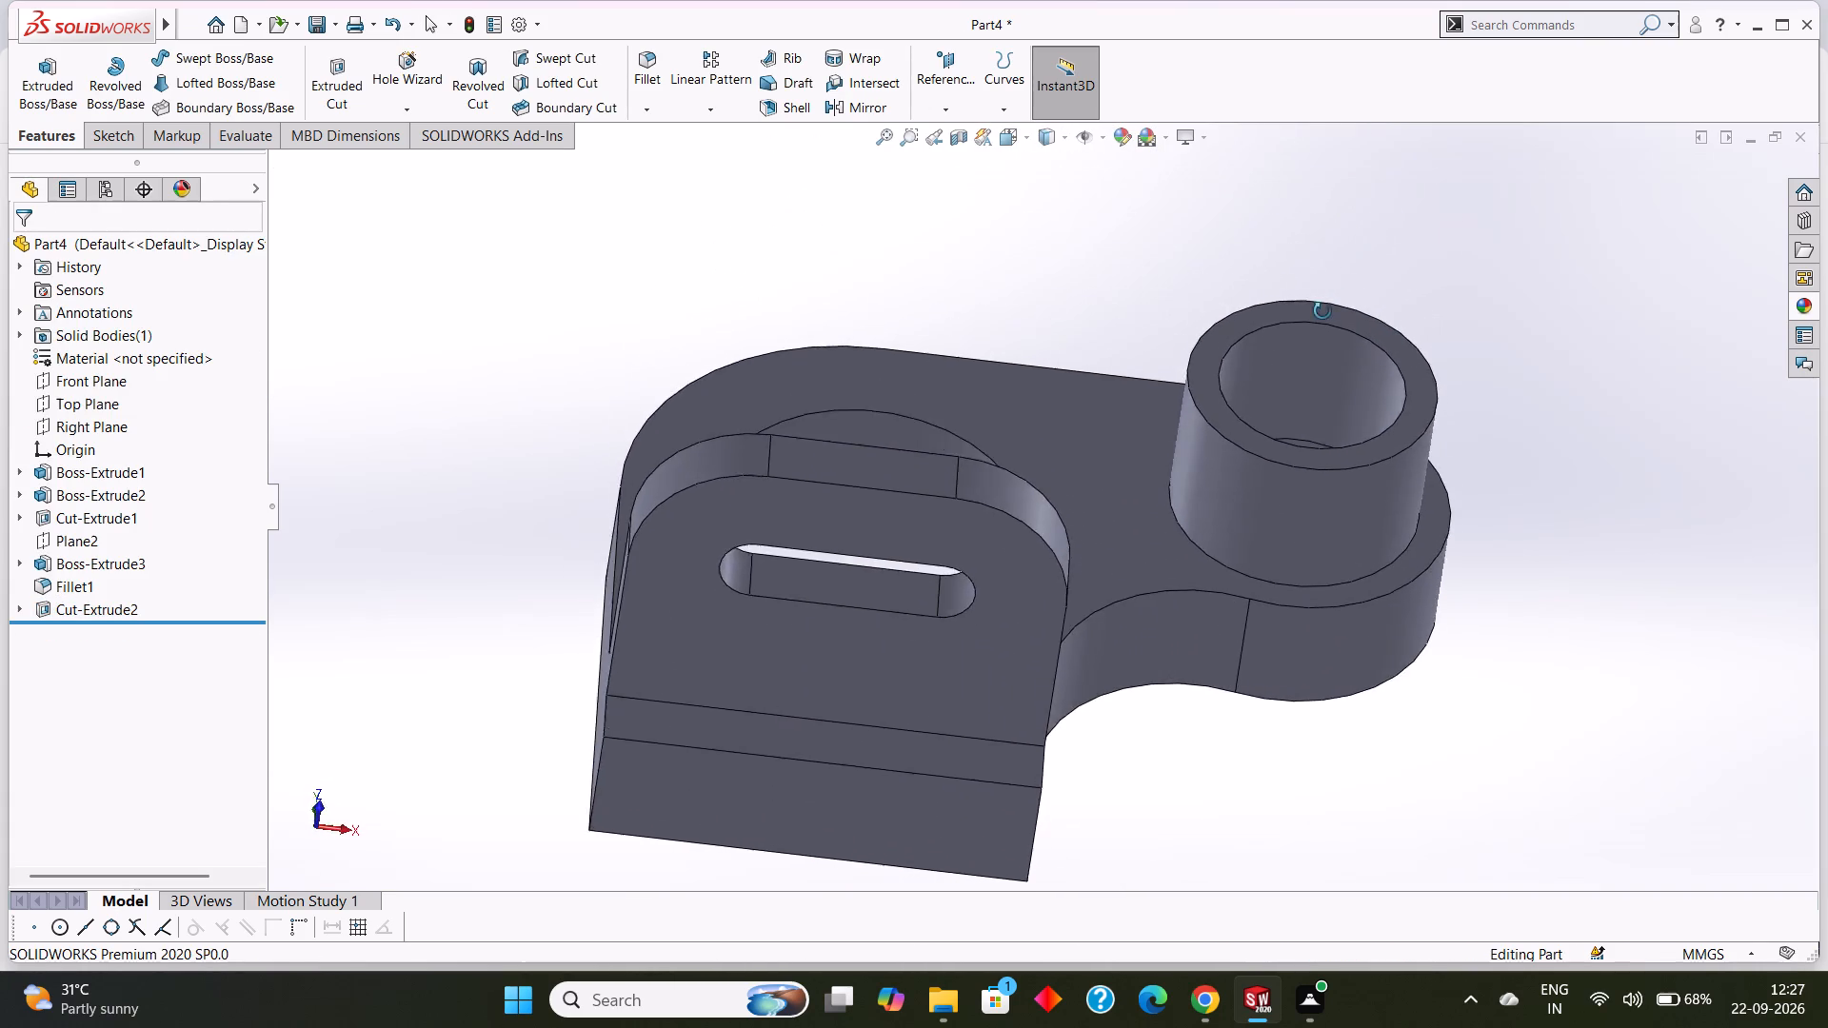
middle_click_drag(1322, 311, 1378, 481)
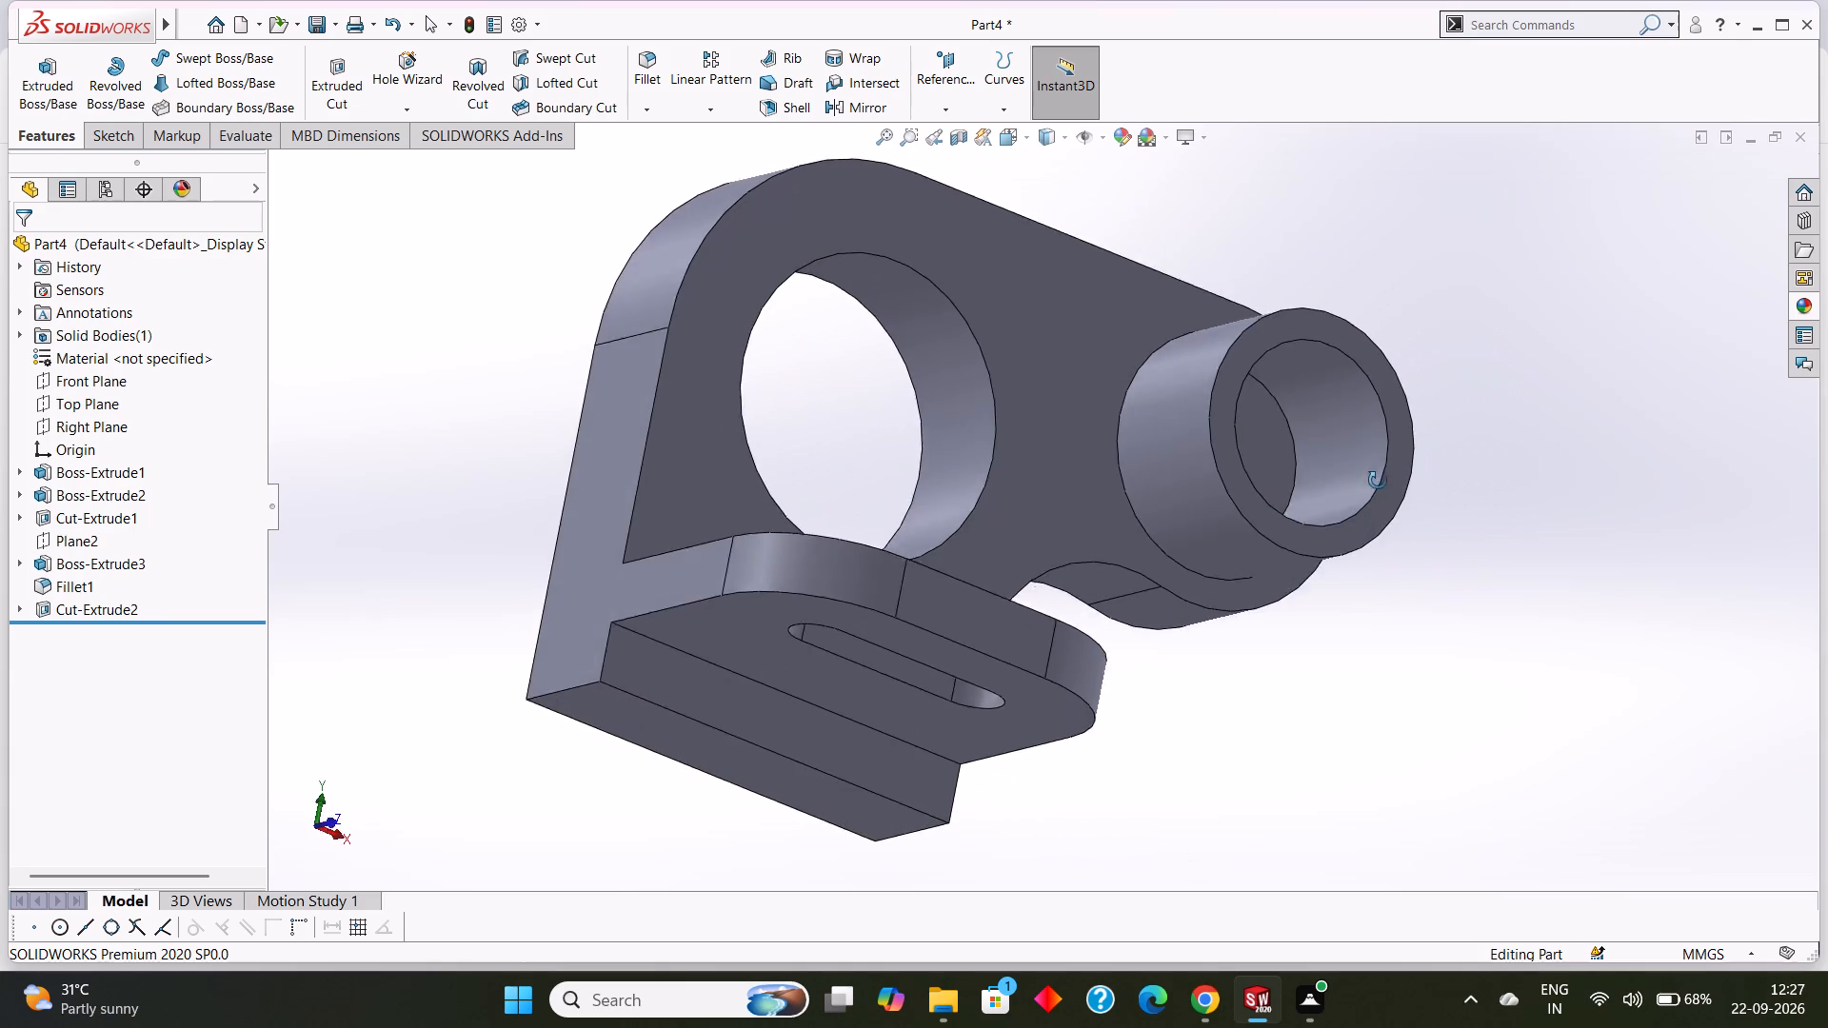
middle_click_drag(1378, 481, 1159, 351)
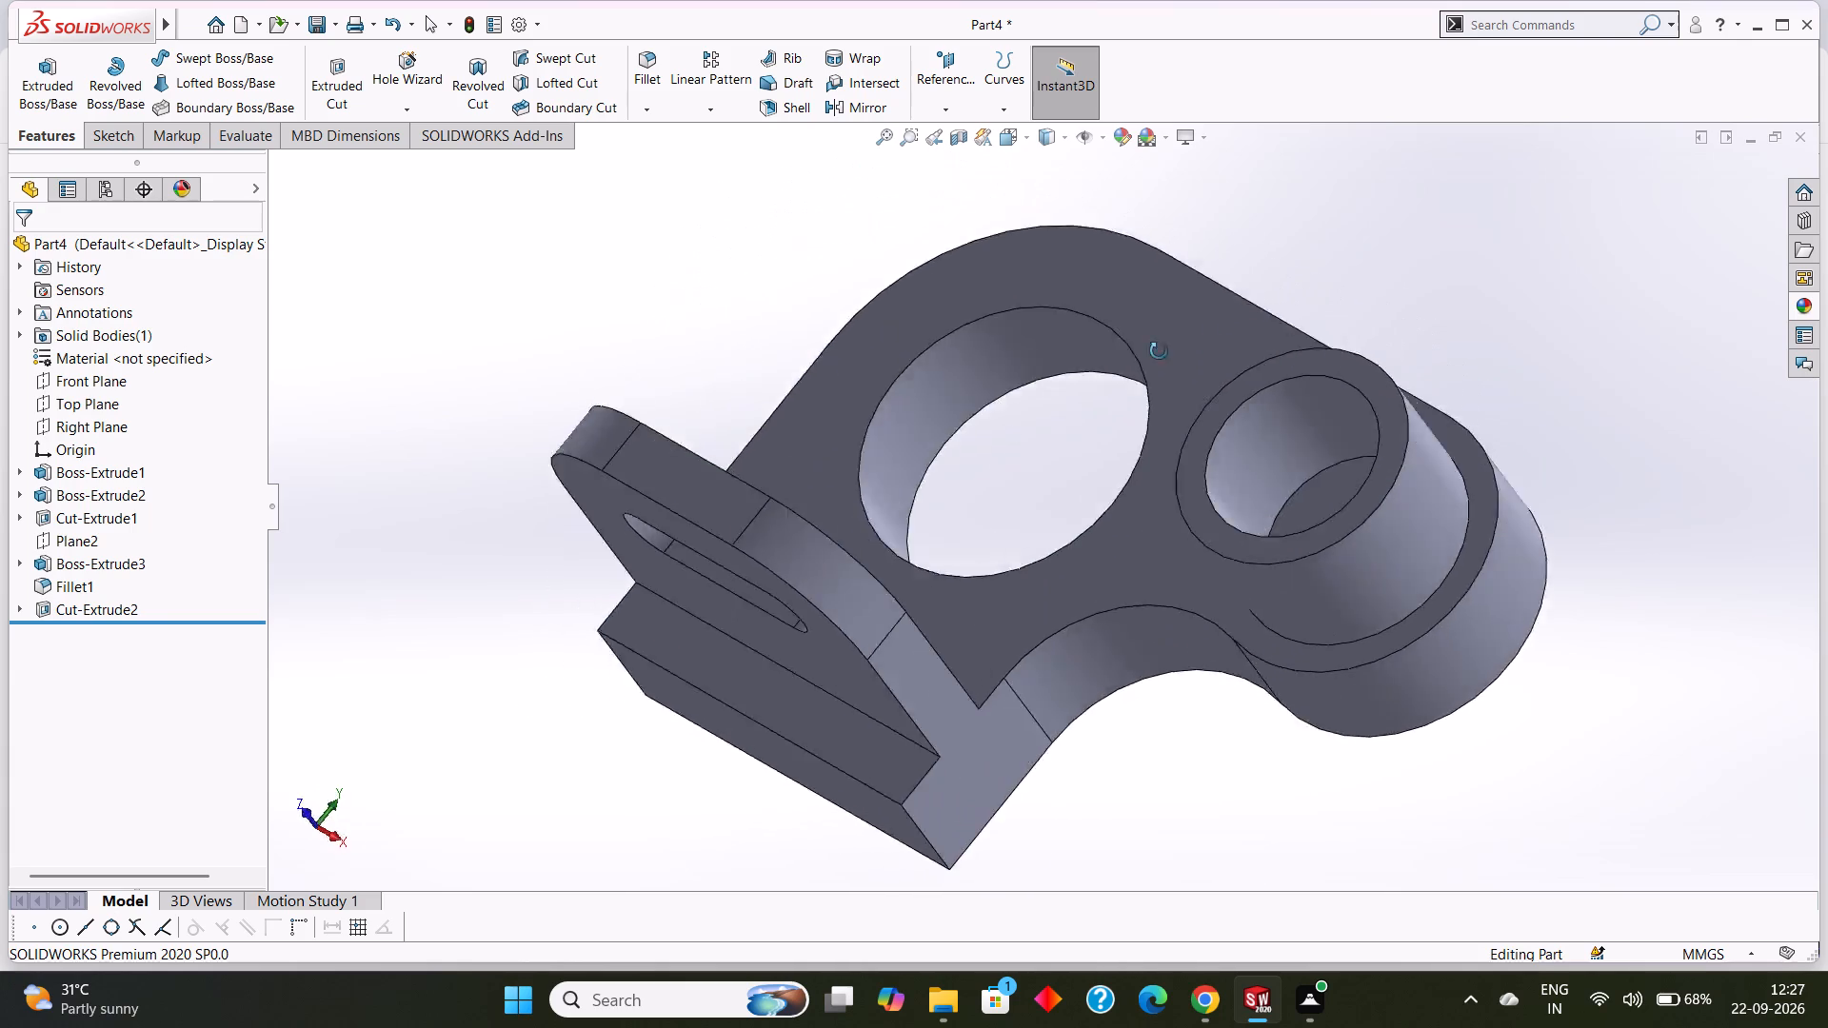
middle_click_drag(1159, 351, 1090, 589)
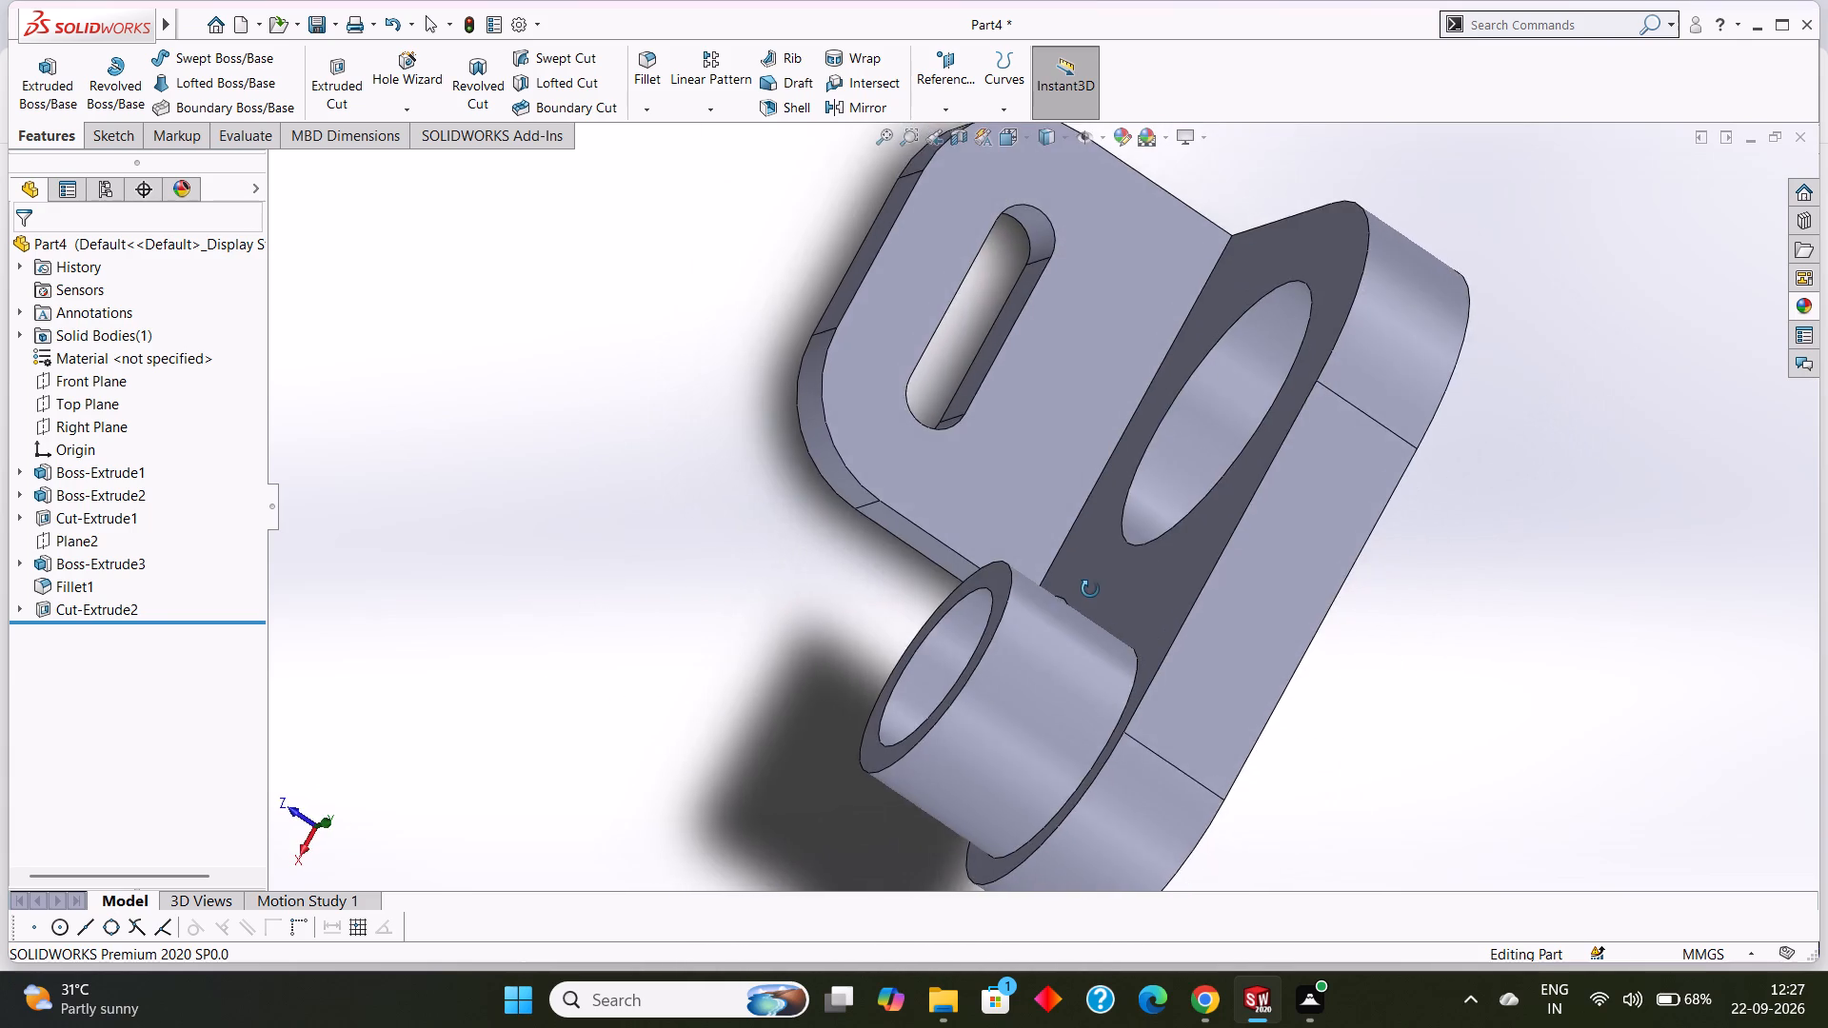
middle_click_drag(1090, 589, 1165, 600)
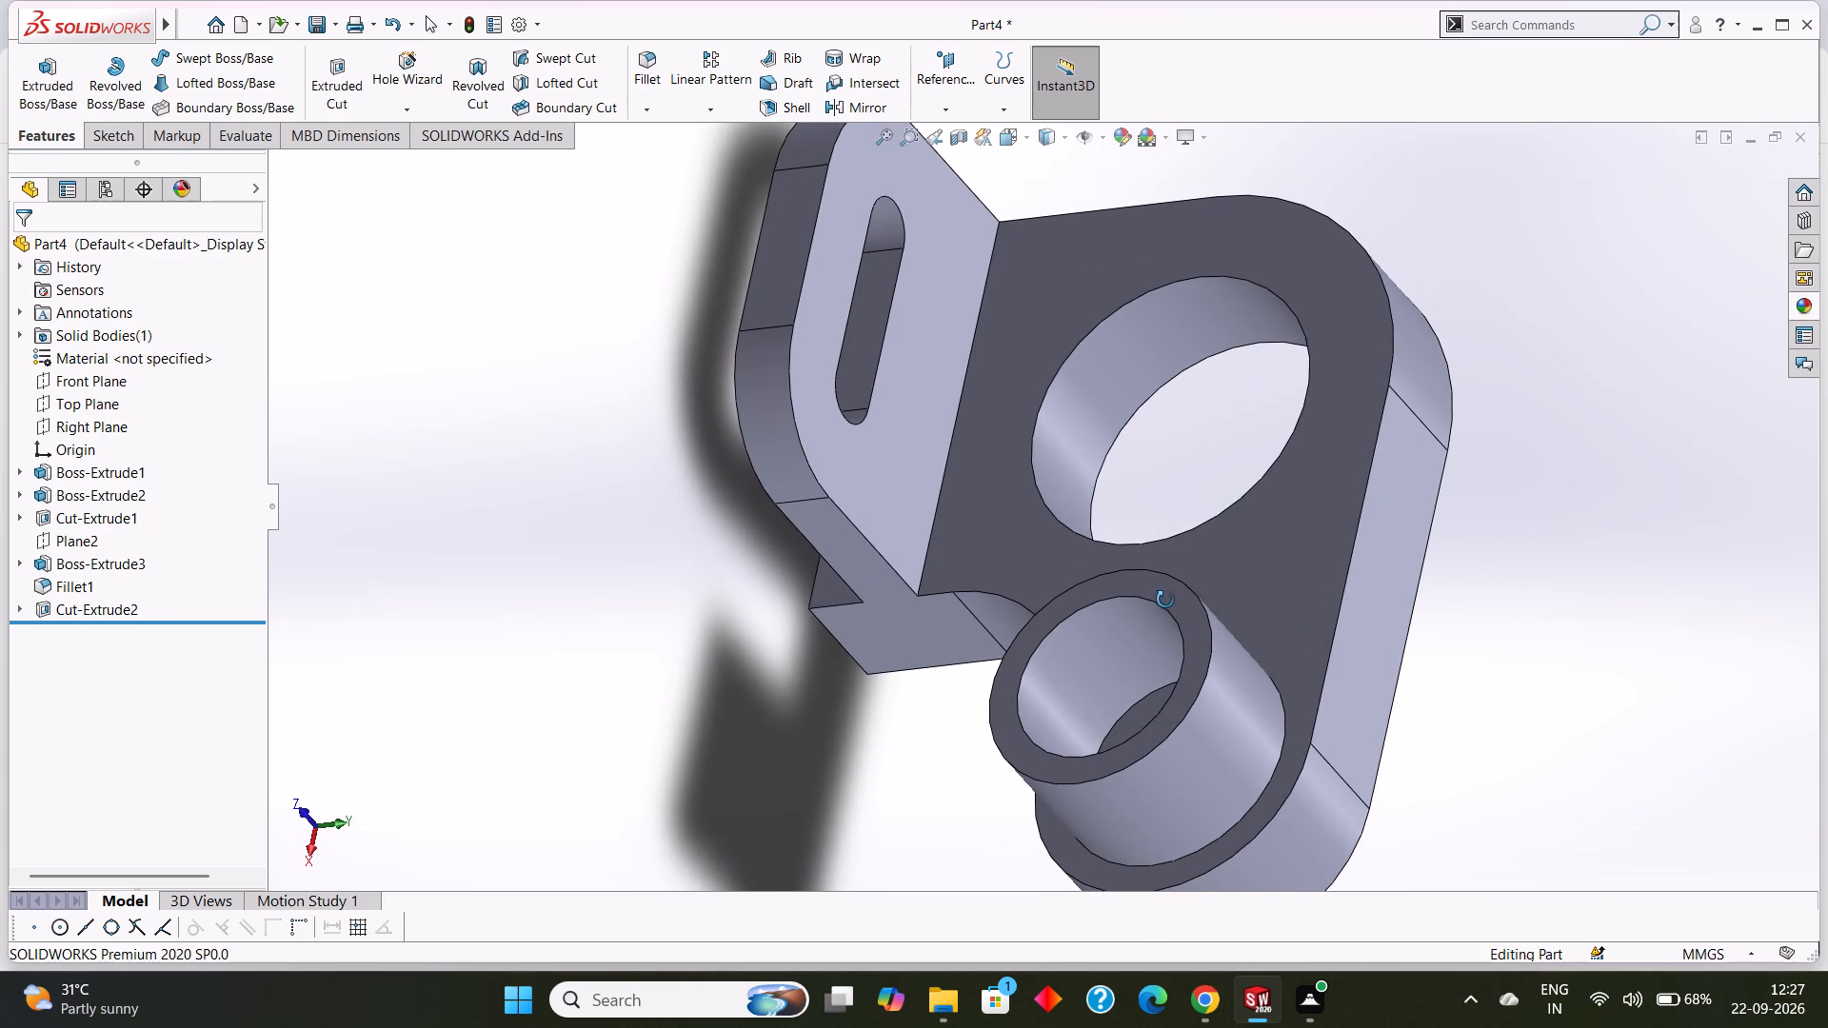
middle_click_drag(1165, 600, 1189, 612)
scroll(1194, 609, "up", 2)
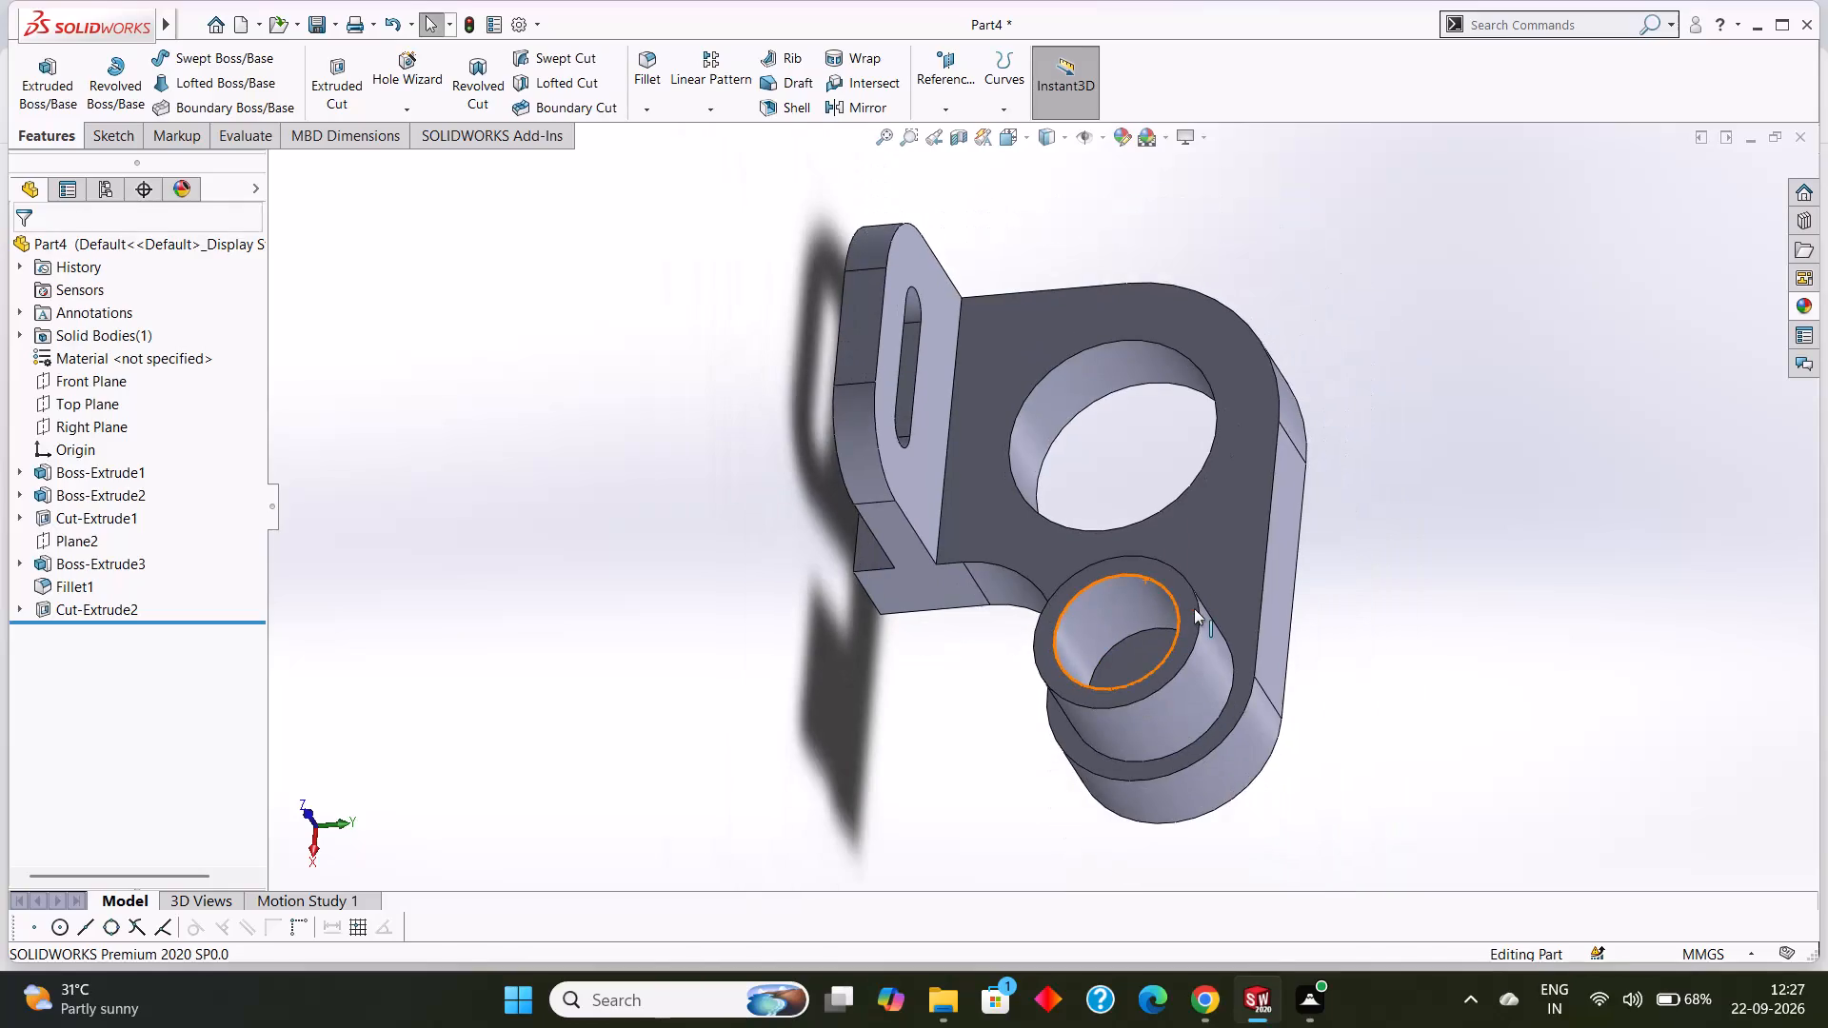
scroll(1194, 608, "up", 1)
middle_click_drag(891, 707, 959, 671)
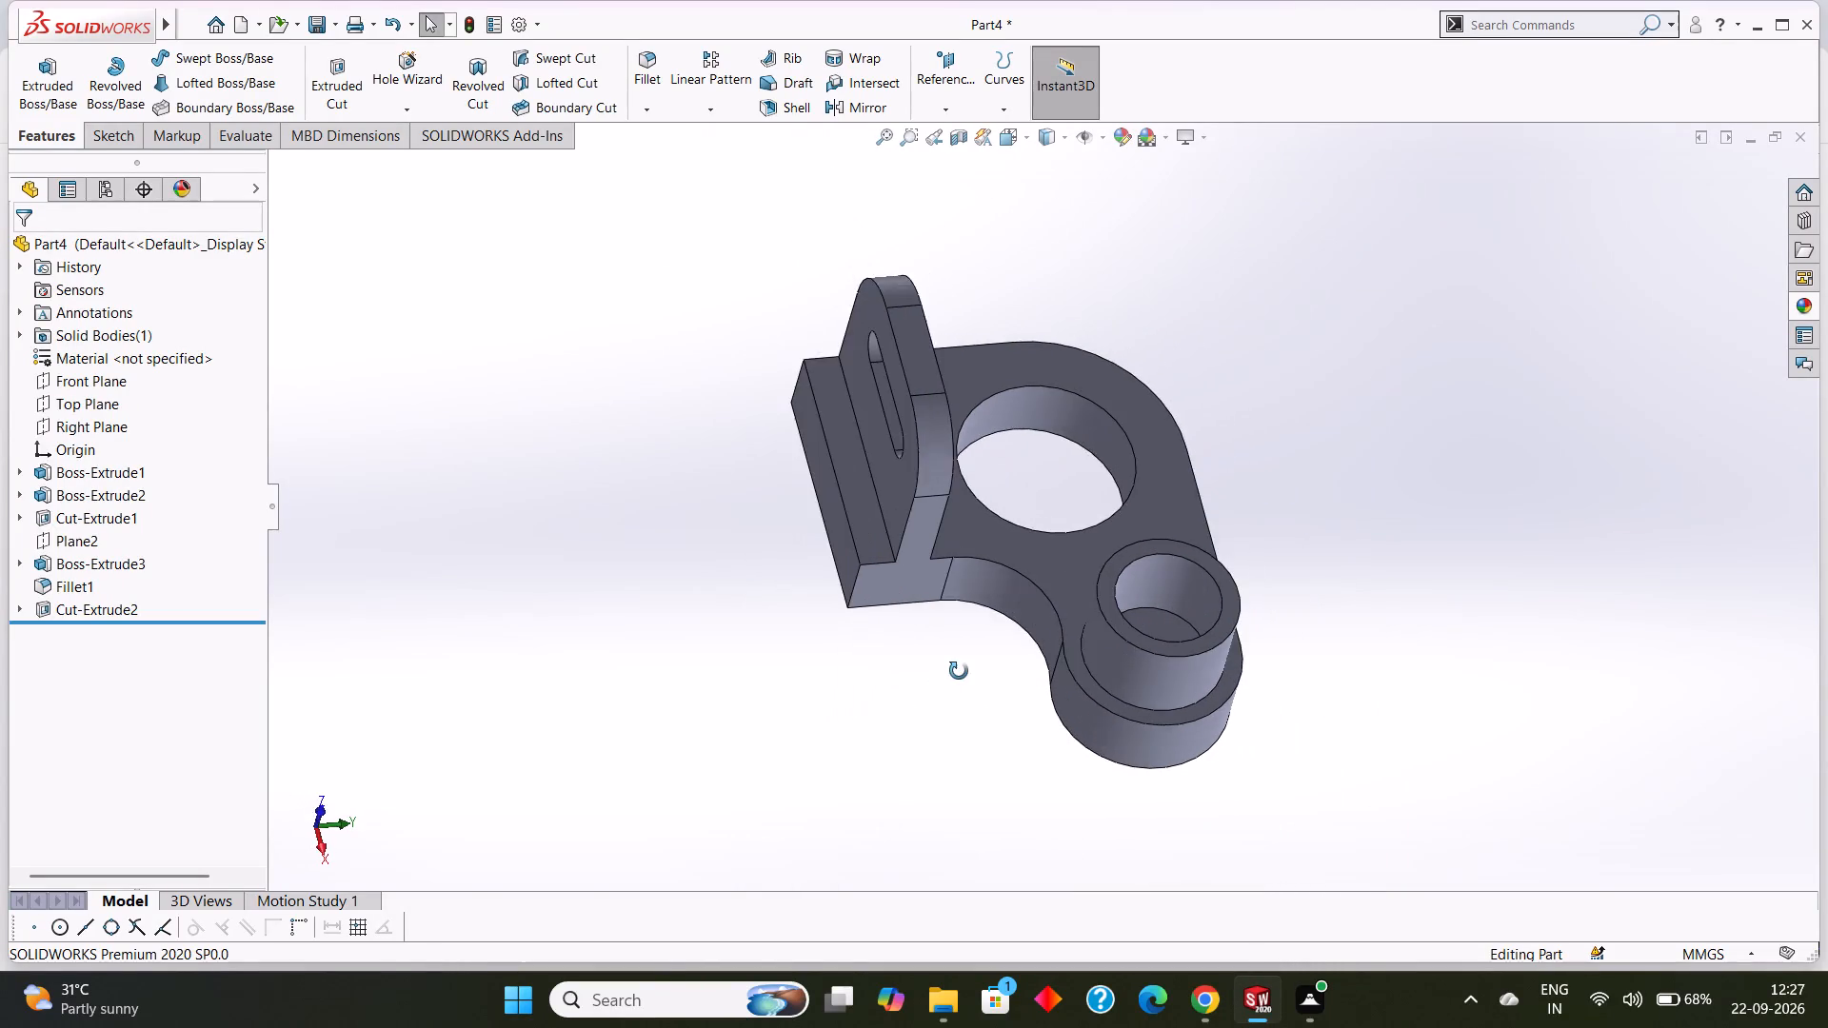
Examine the part from several angles, checking the slotted ledge, the large hole and the ring boss.
middle_click_drag(959, 671, 895, 661)
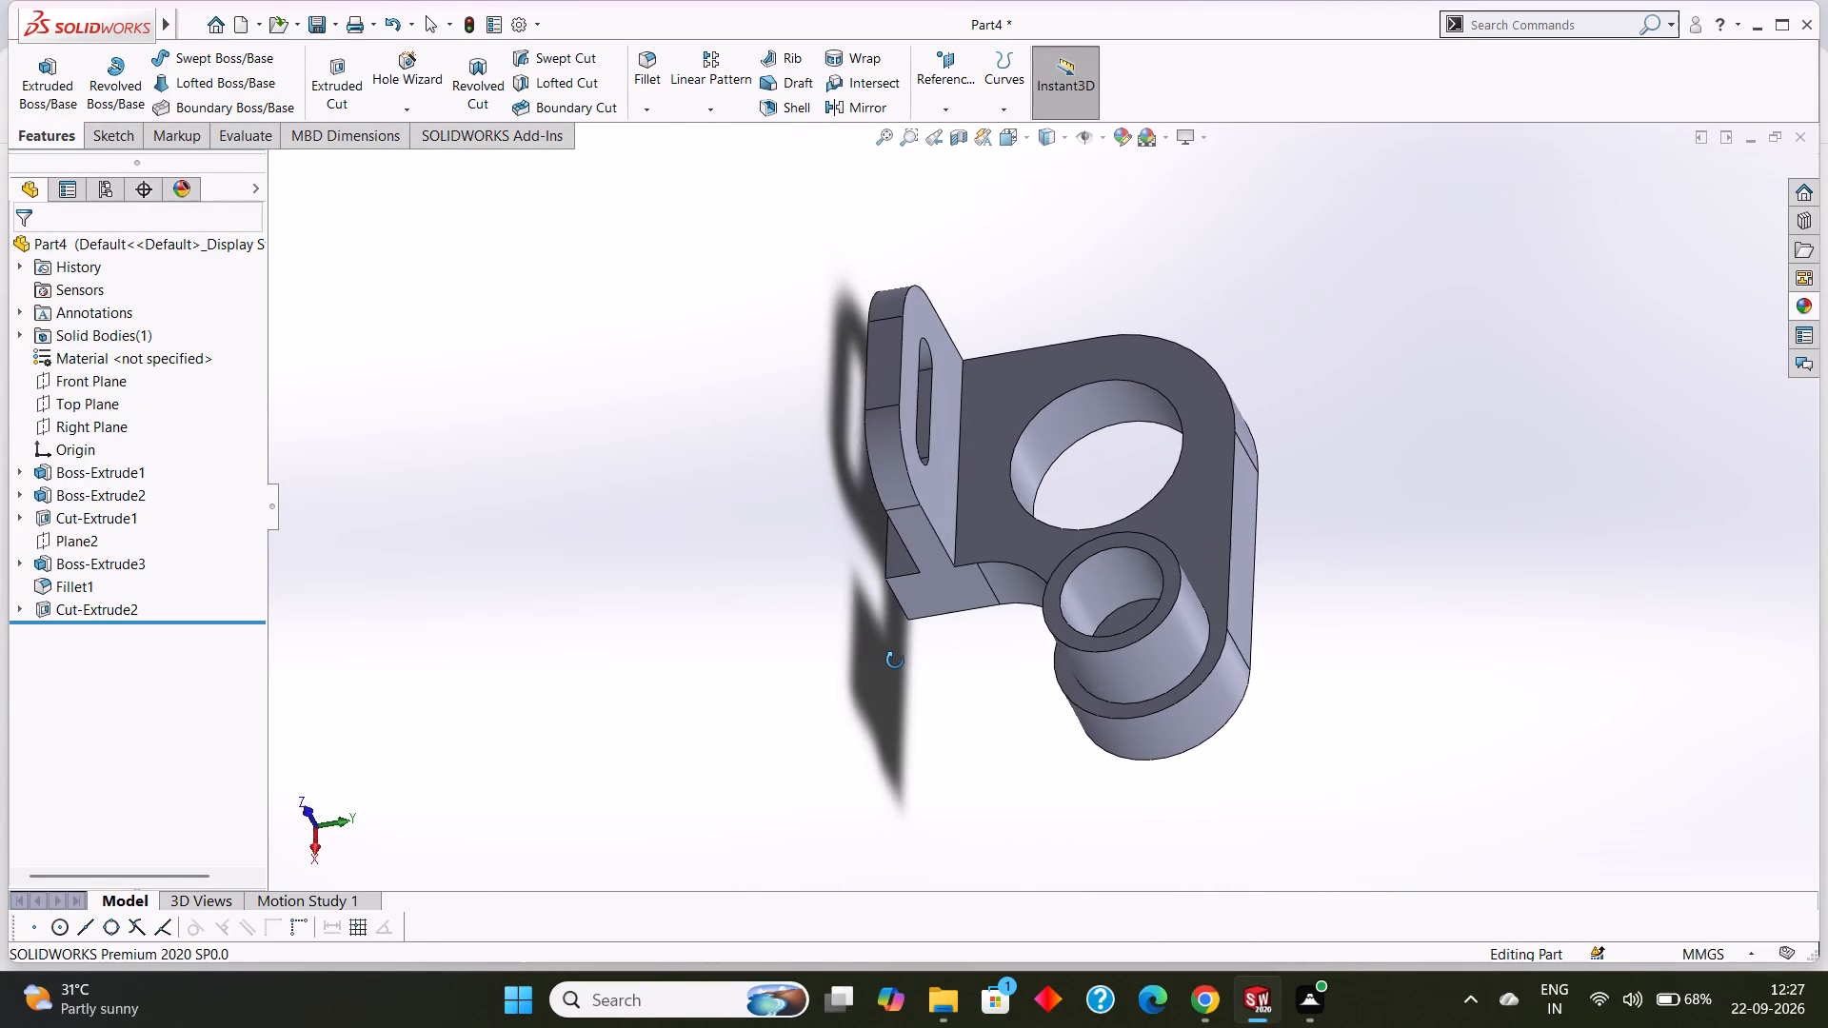
middle_click_drag(895, 661, 982, 649)
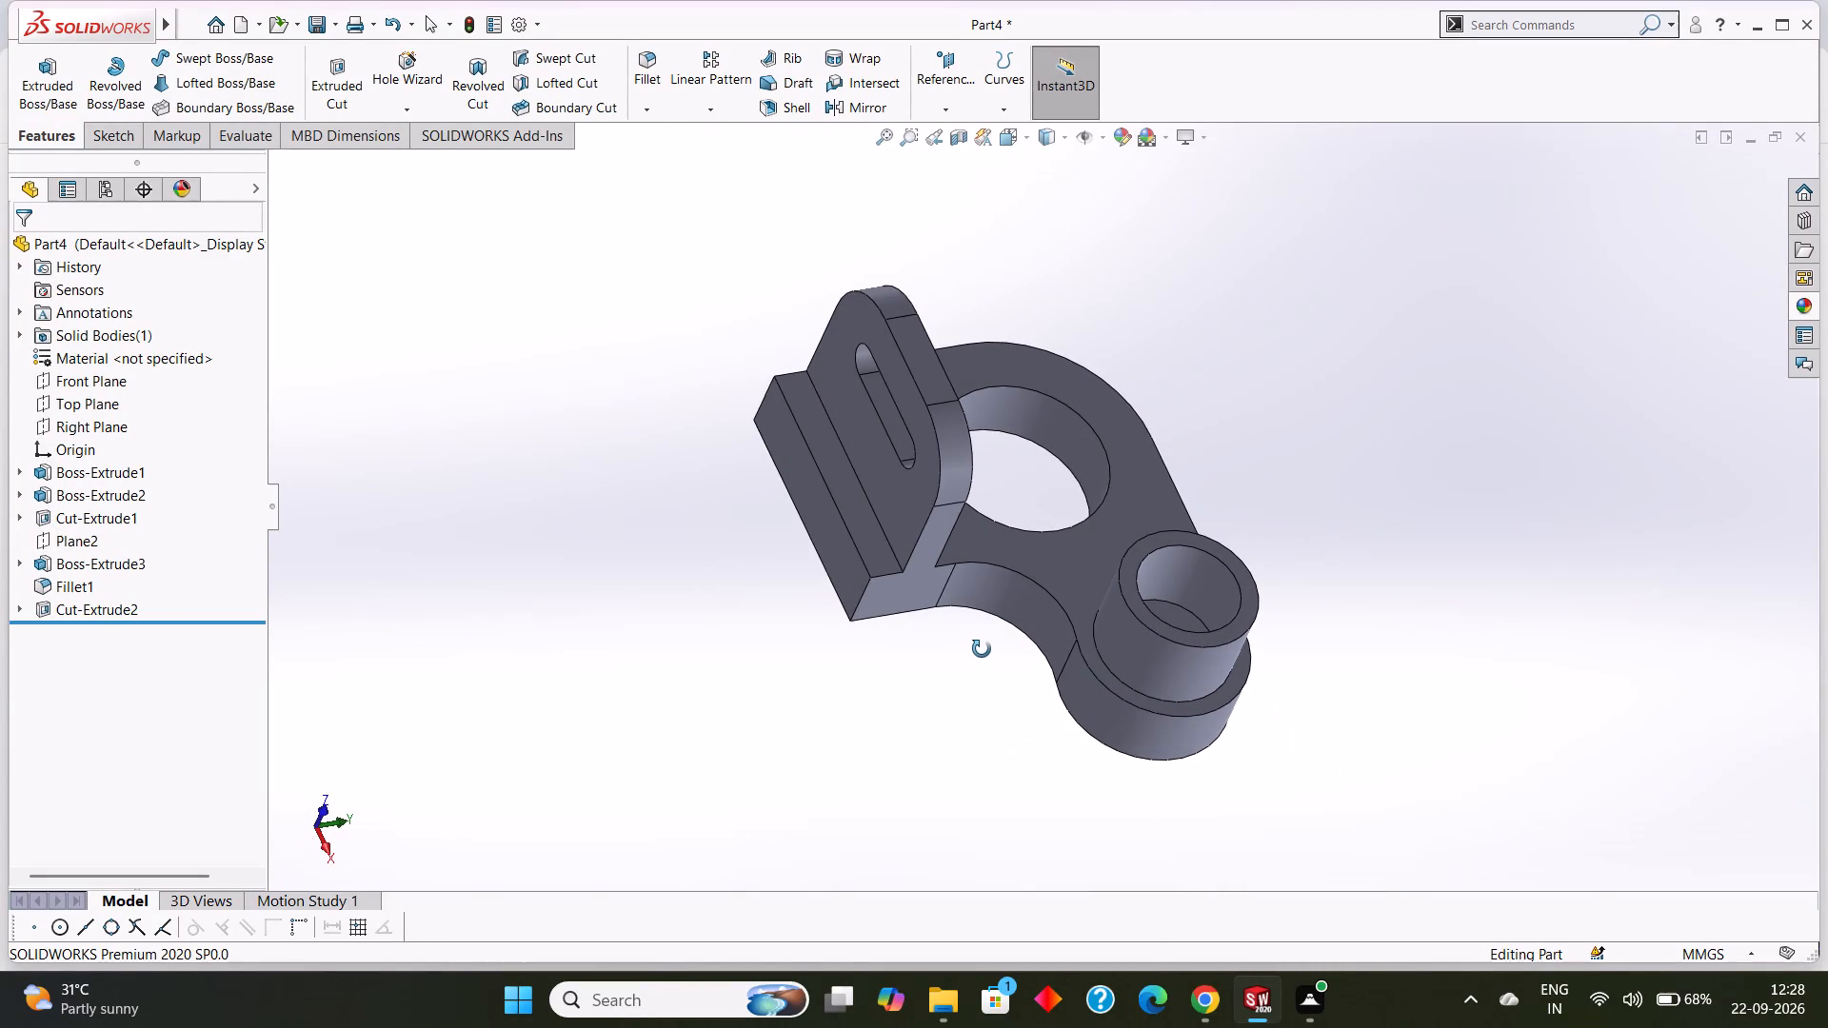
middle_click_drag(982, 649, 1005, 783)
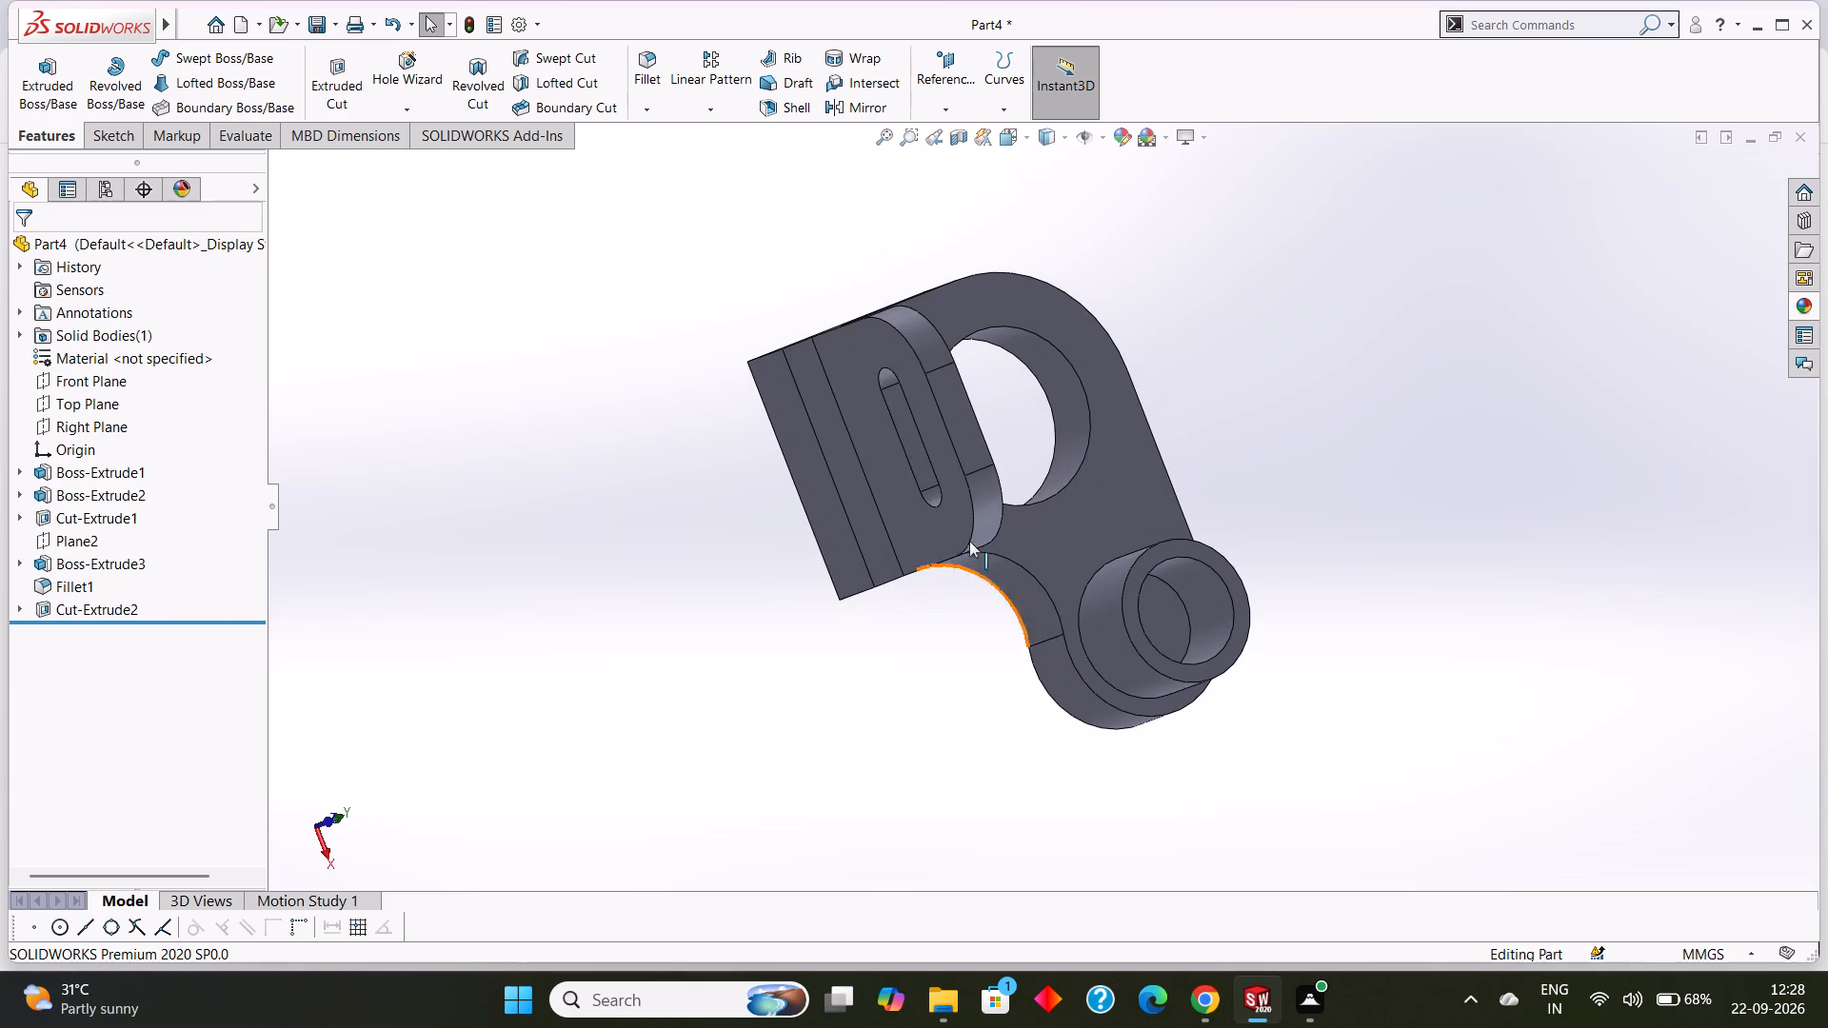
middle_click_drag(725, 254, 534, 249)
middle_click_drag(1518, 713, 1551, 646)
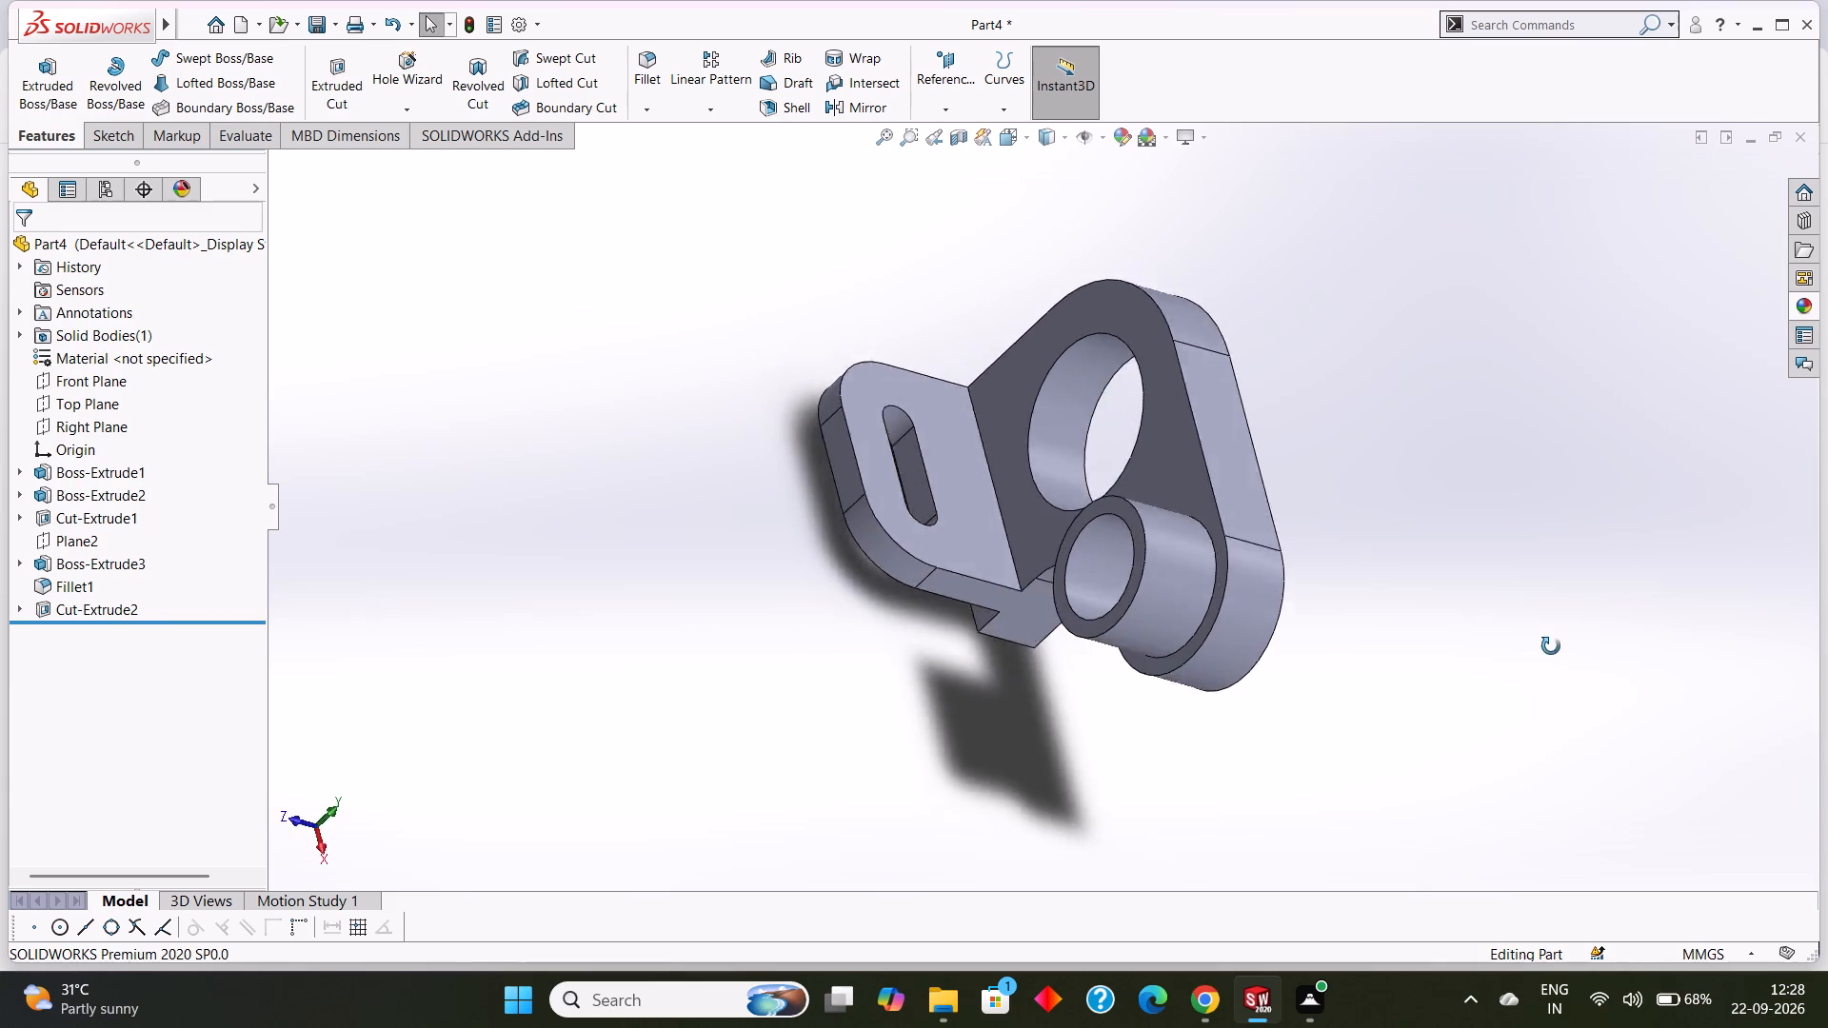
middle_click_drag(1551, 646, 1768, 631)
middle_click_drag(598, 310, 498, 504)
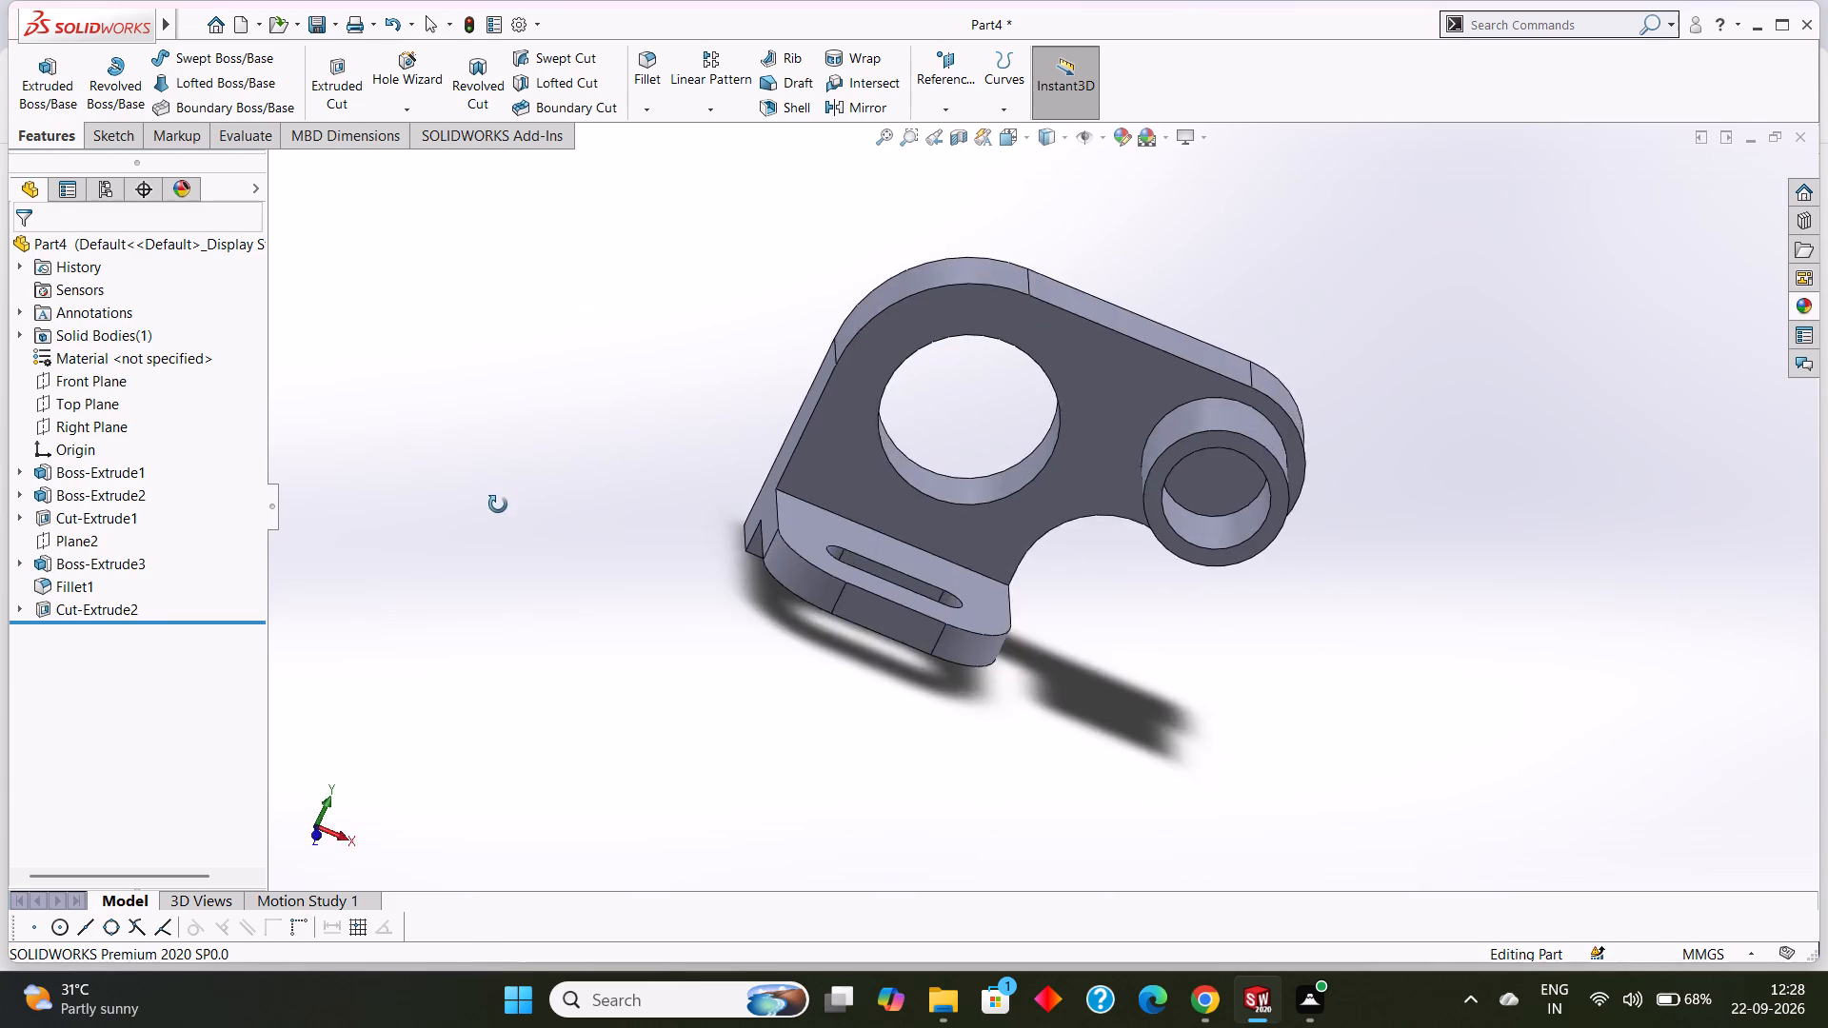
middle_click_drag(498, 504, 511, 573)
scroll(541, 300, "down", 1)
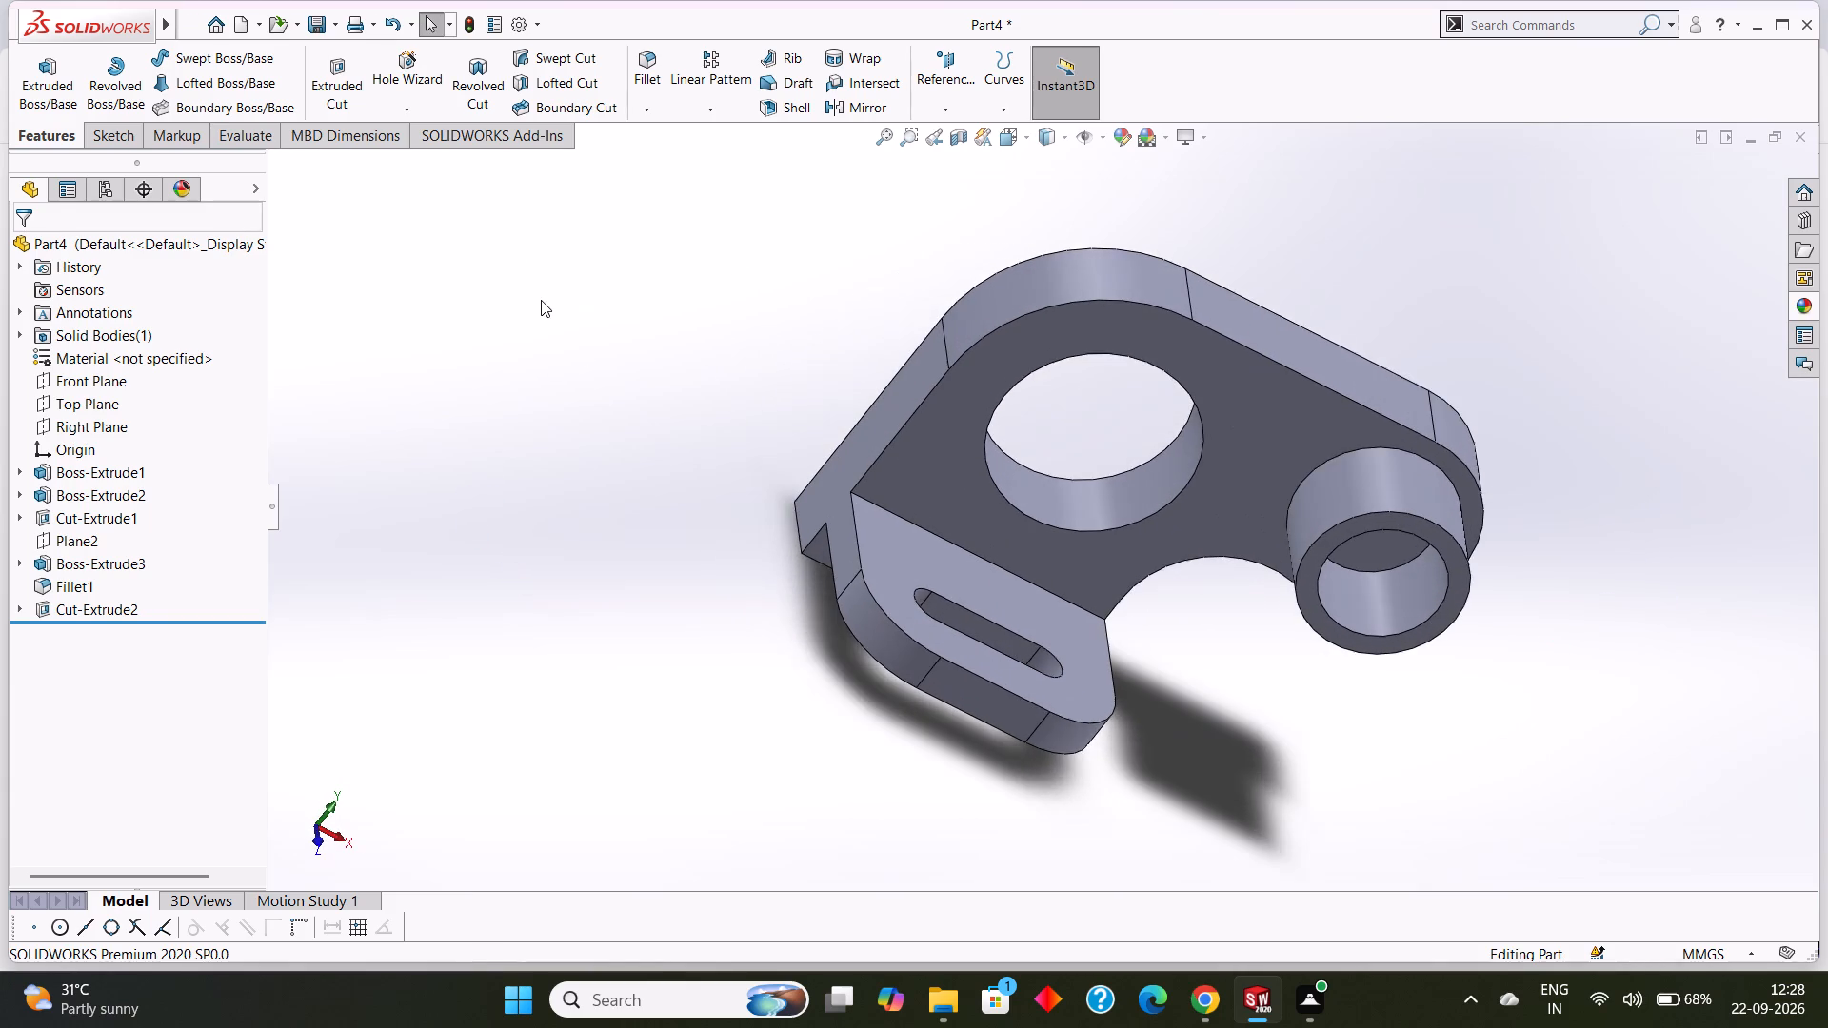
scroll(640, 324, "up", 3)
middle_click_drag(1405, 489, 1431, 428)
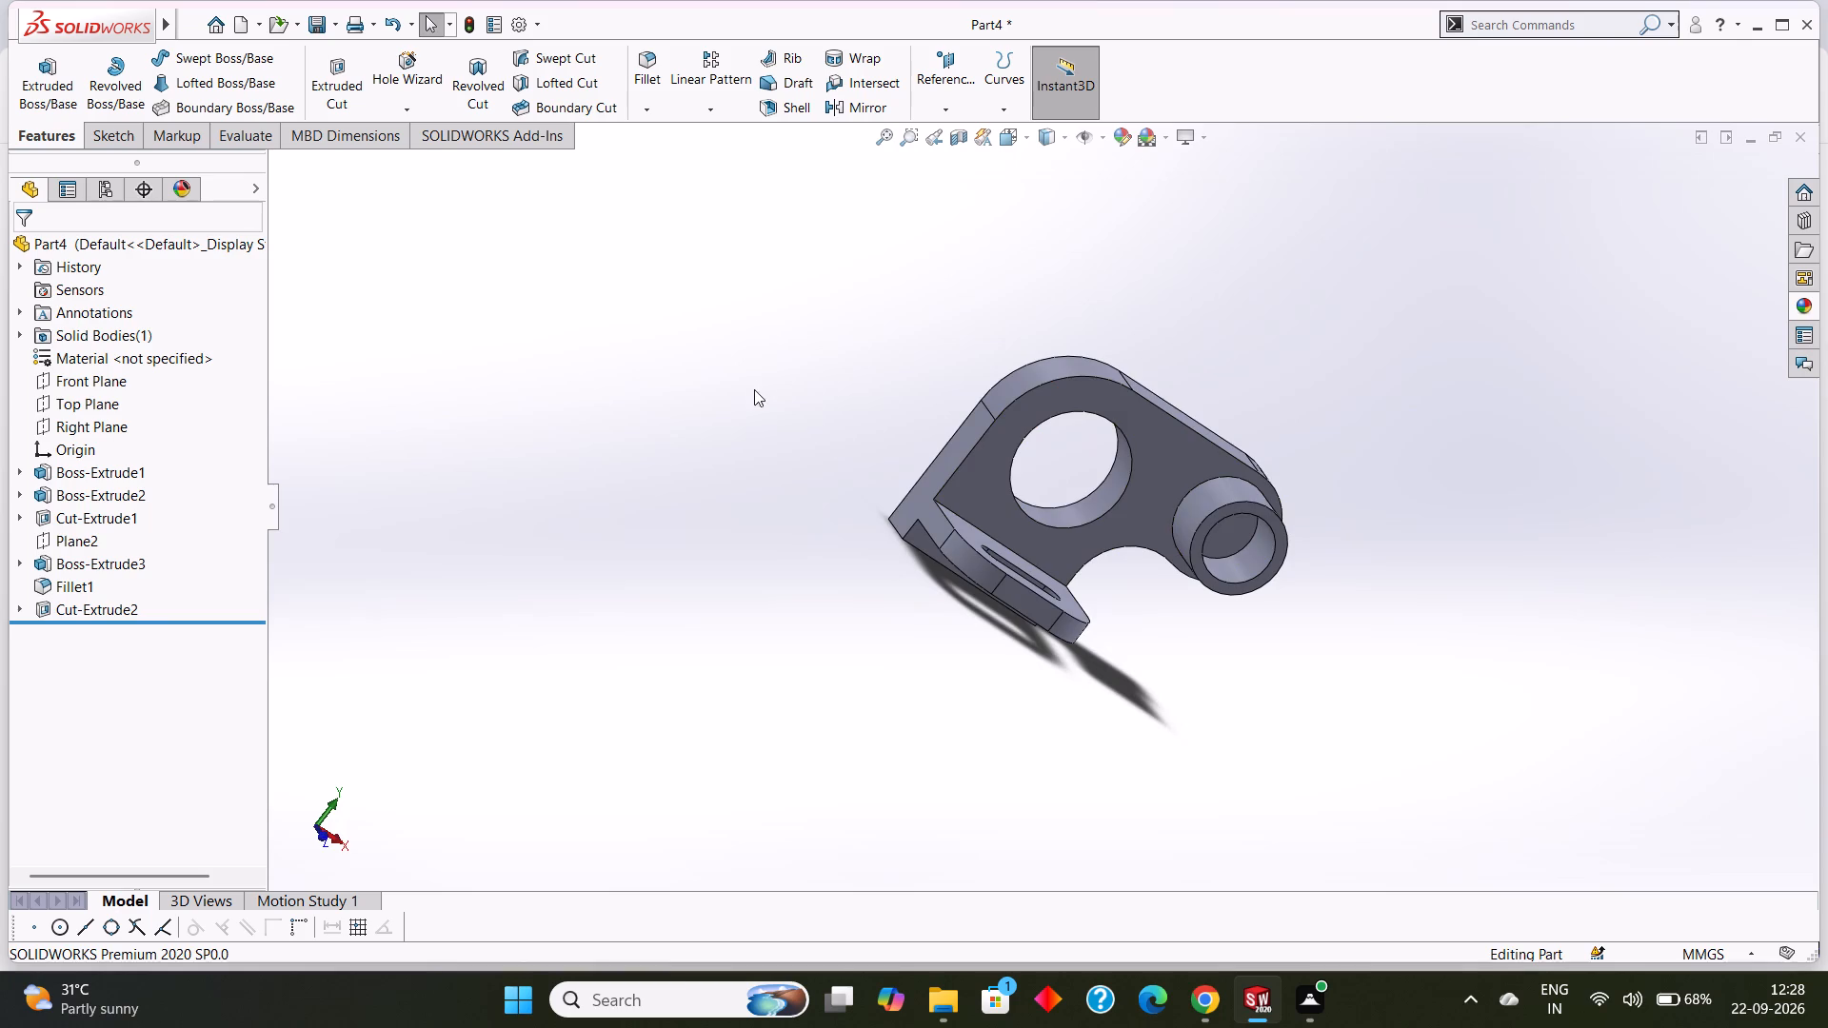
middle_click_drag(751, 381, 656, 434)
scroll(1200, 550, "down", 3)
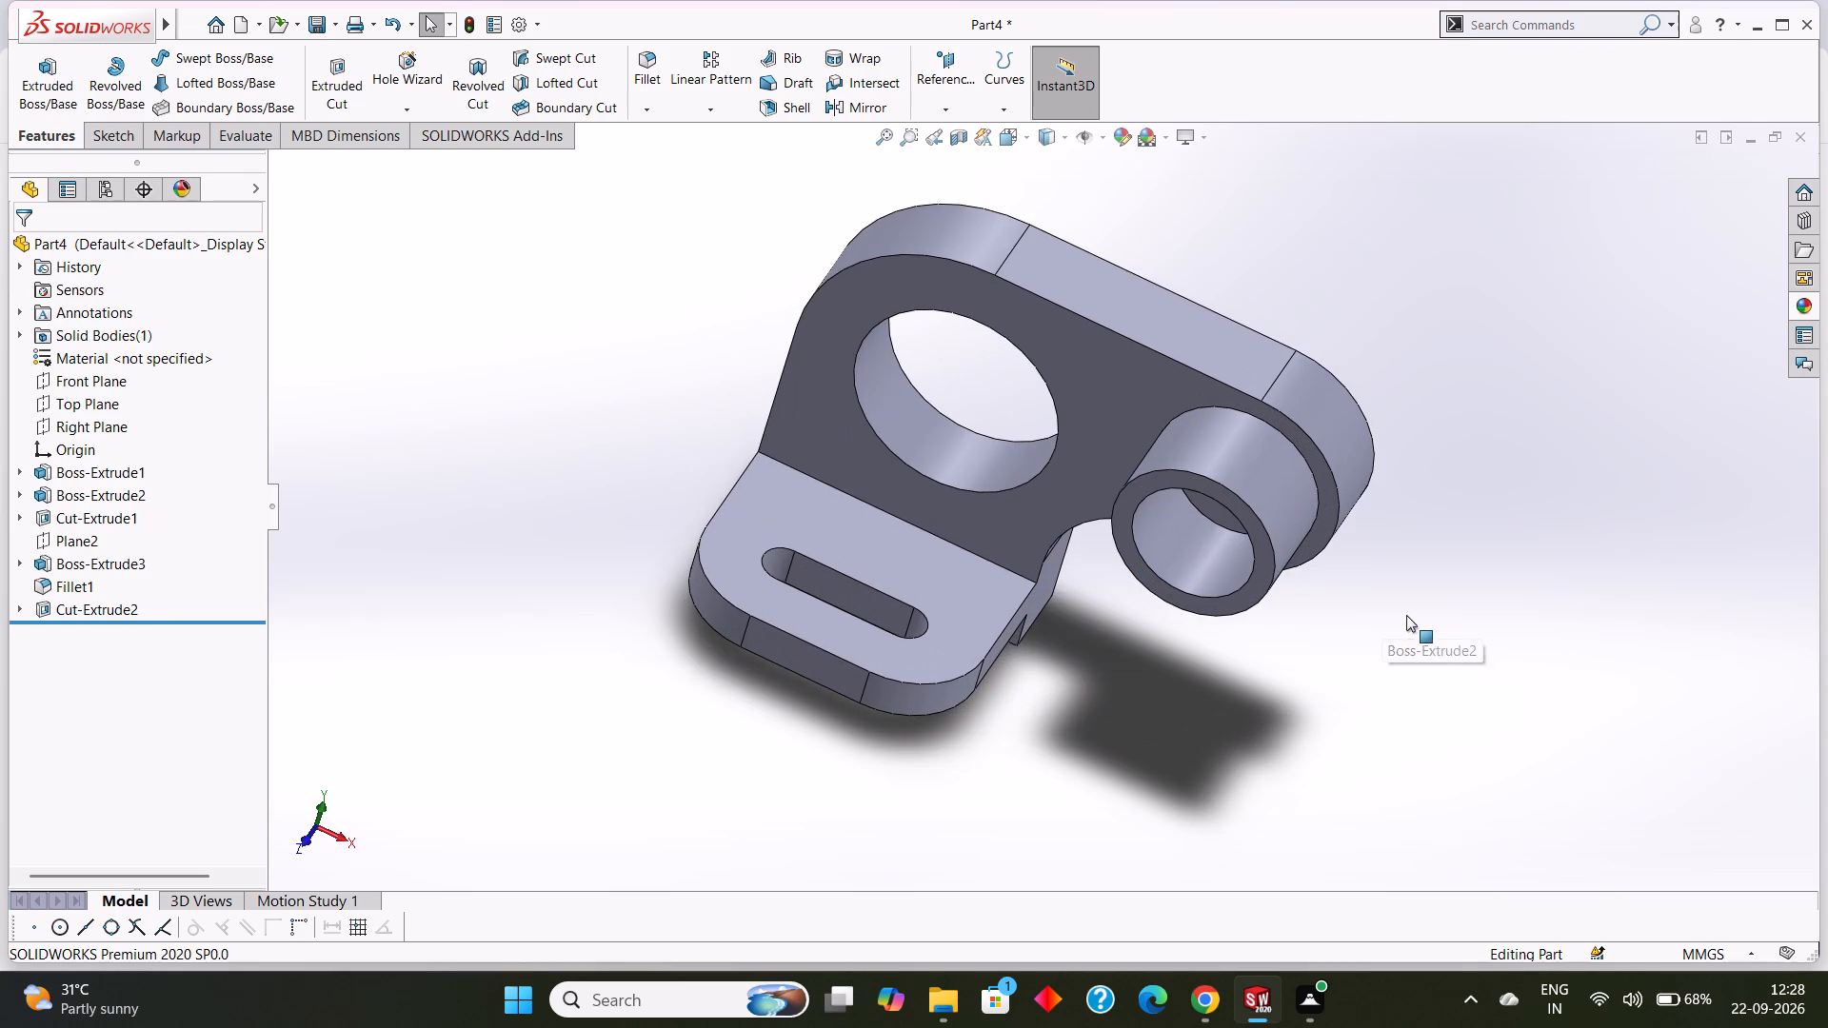
middle_click_drag(1410, 612, 1449, 528)
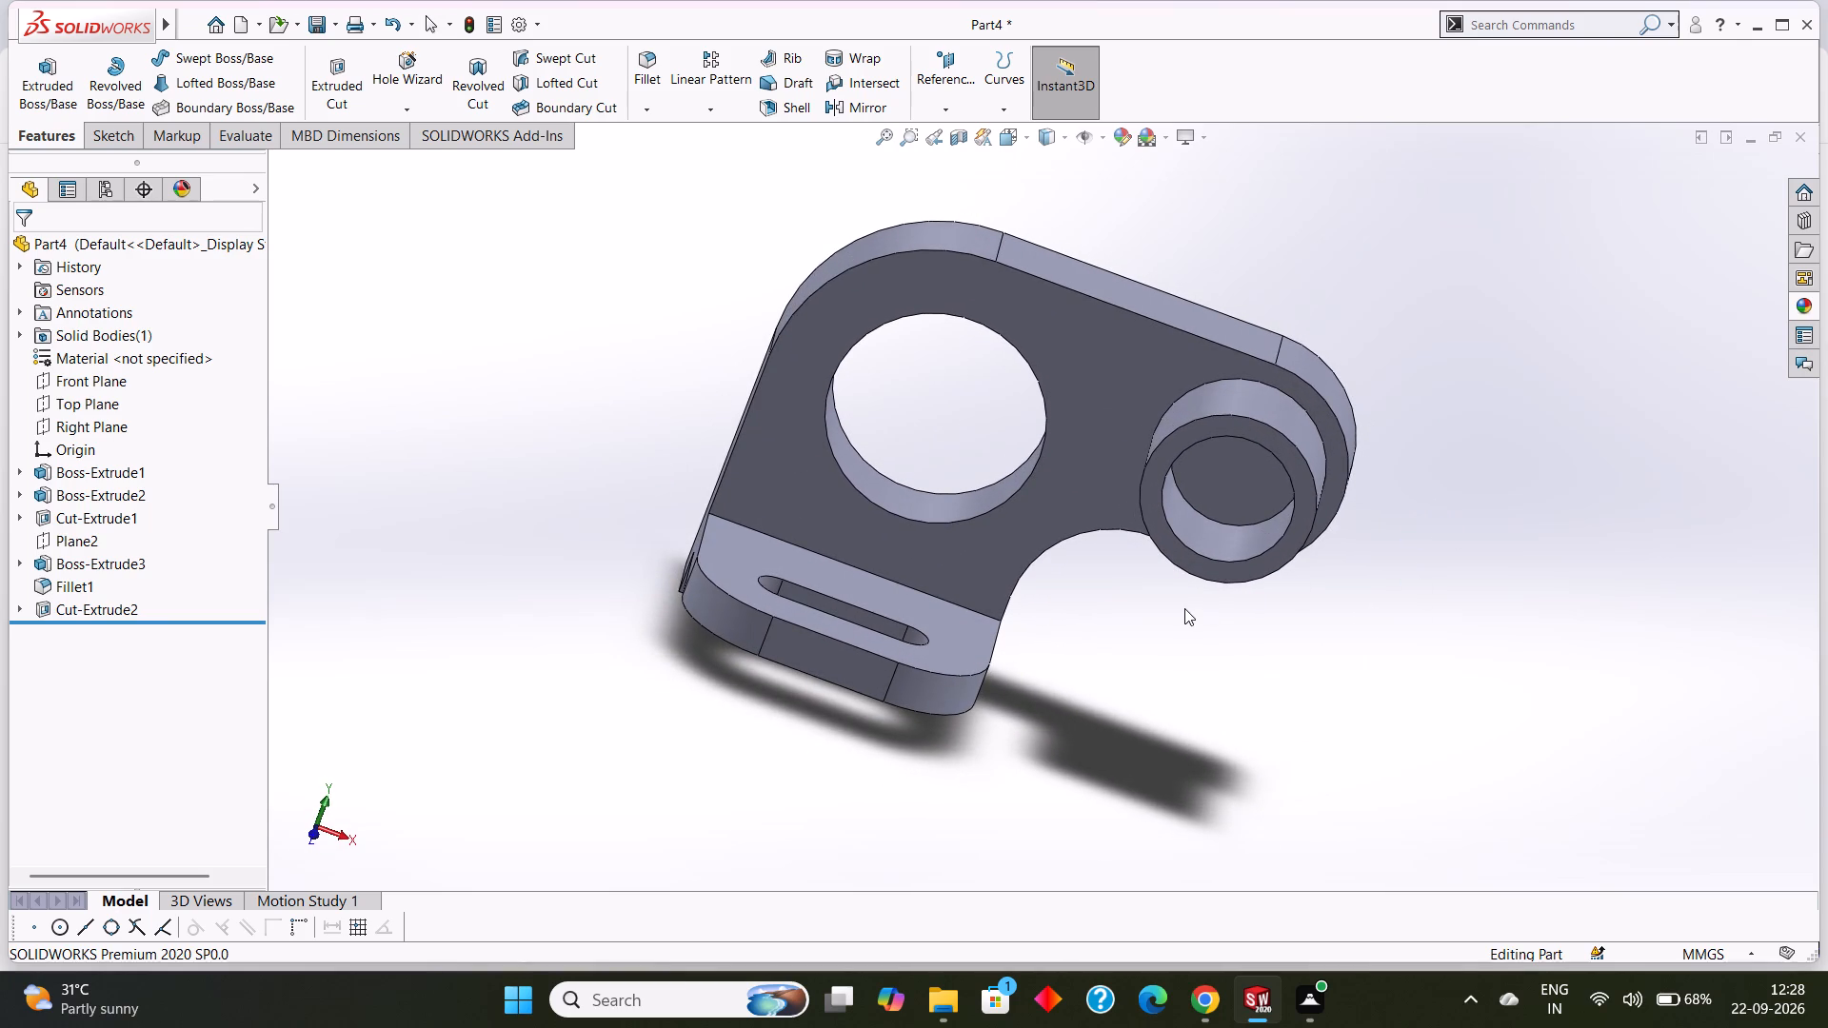
scroll(1178, 609, "down", 1)
scroll(1178, 609, "up", 2)
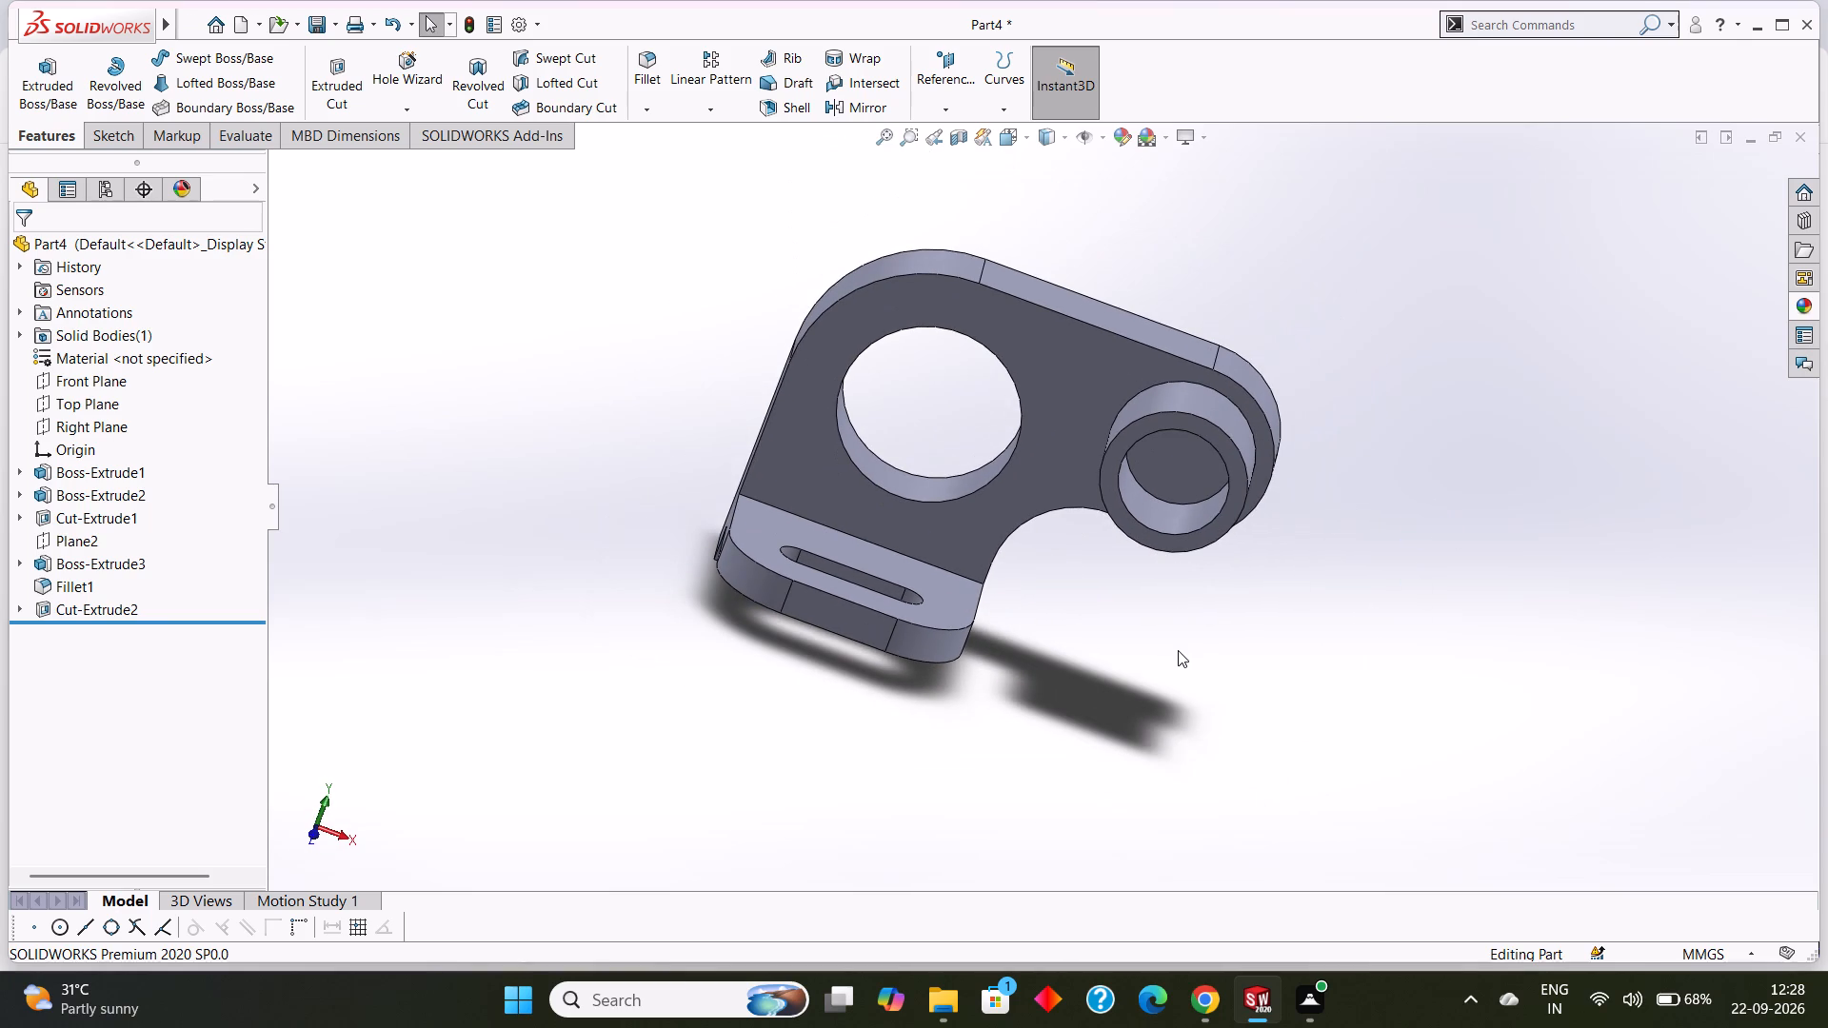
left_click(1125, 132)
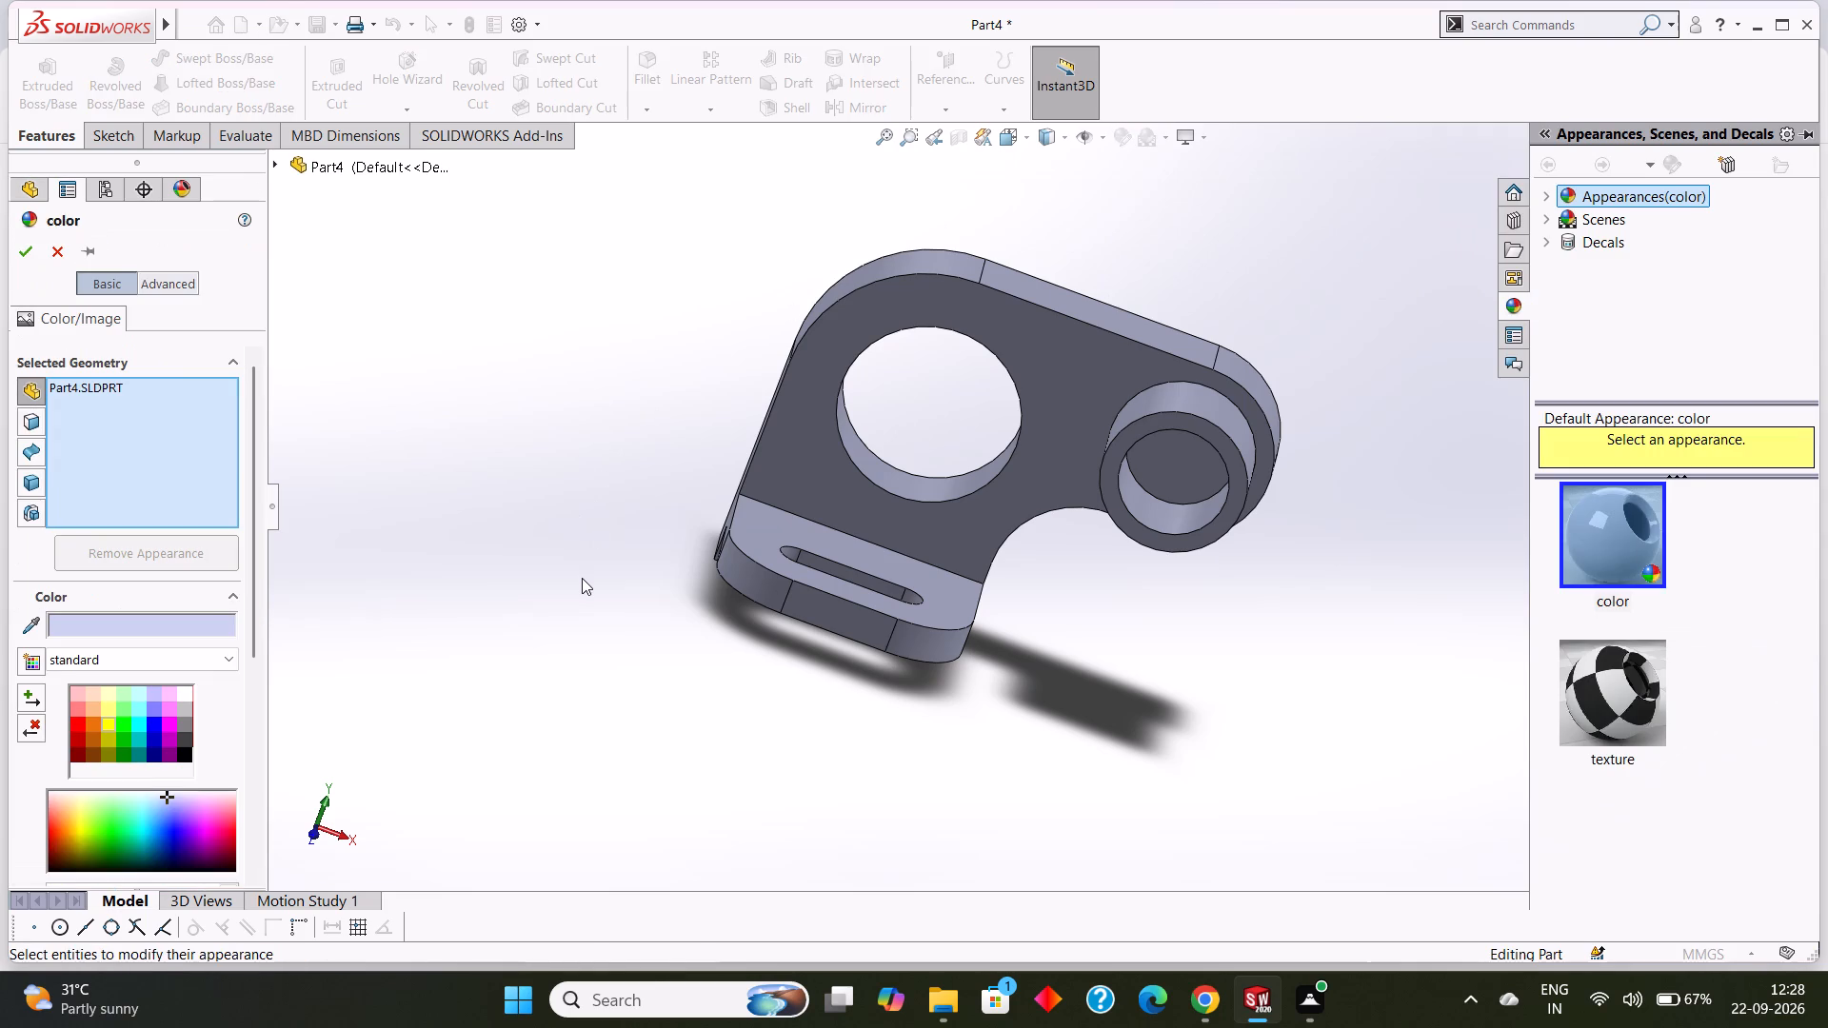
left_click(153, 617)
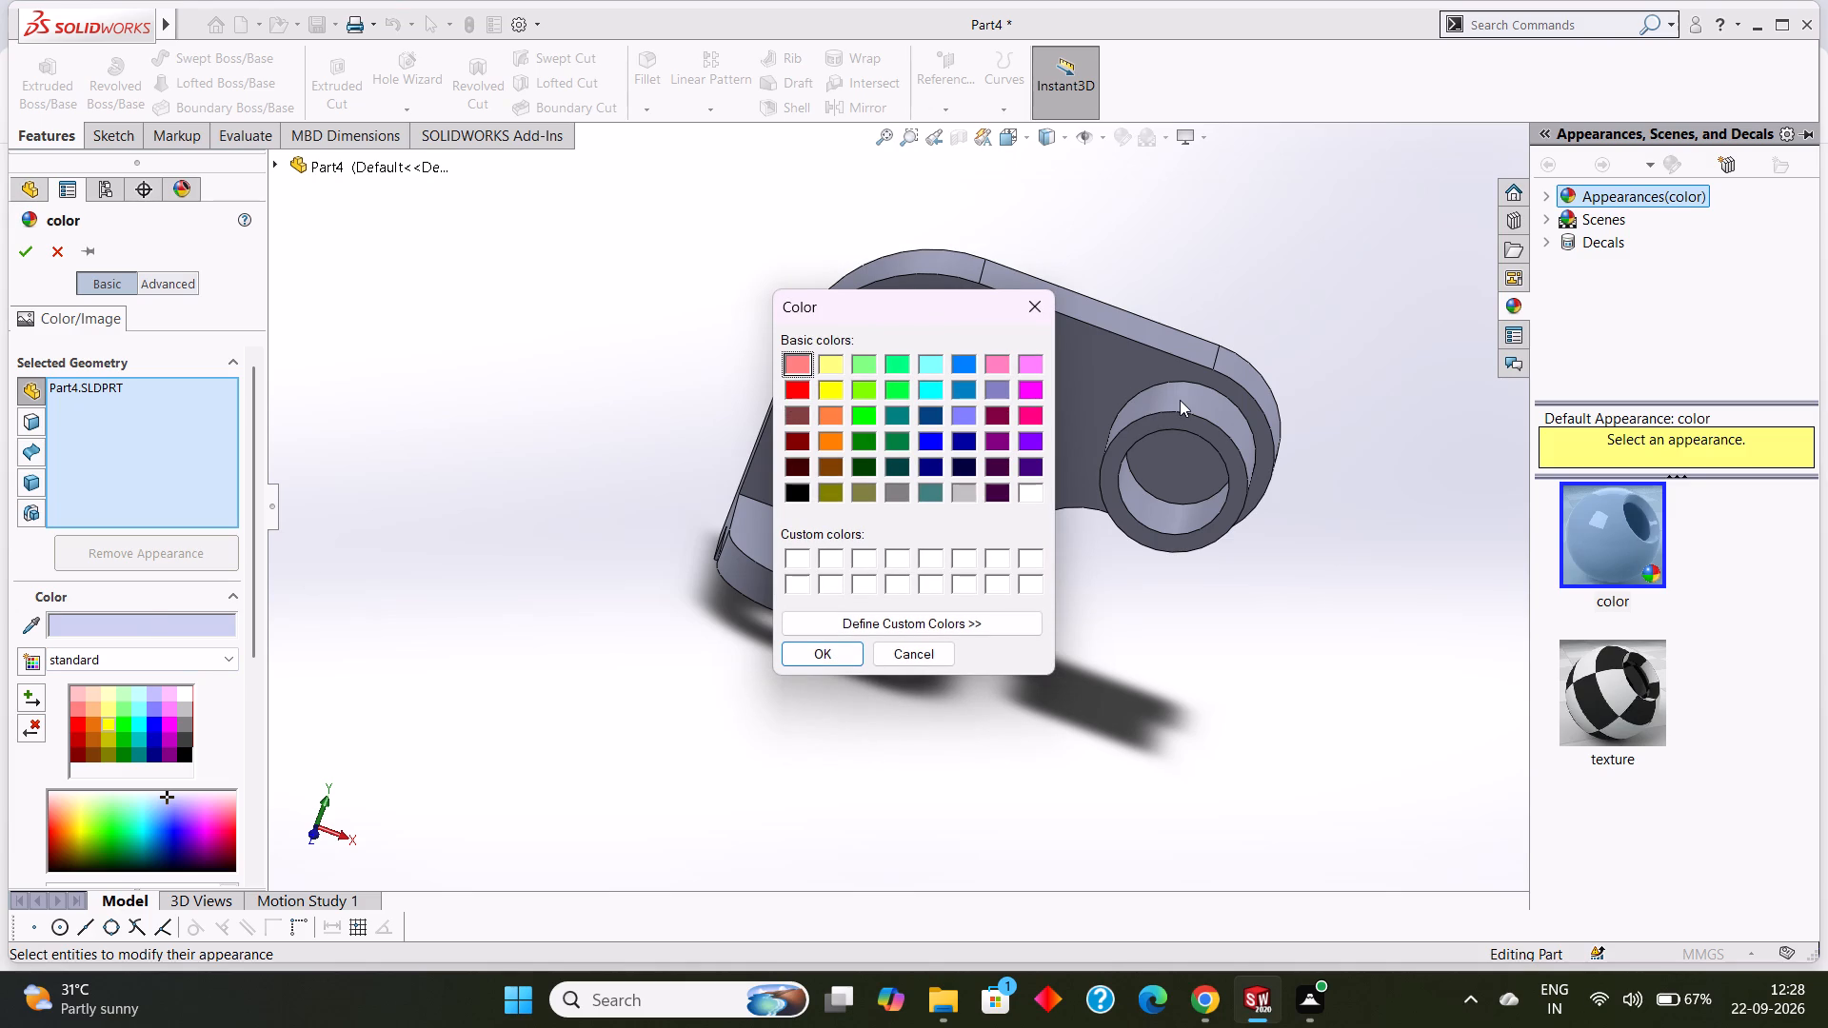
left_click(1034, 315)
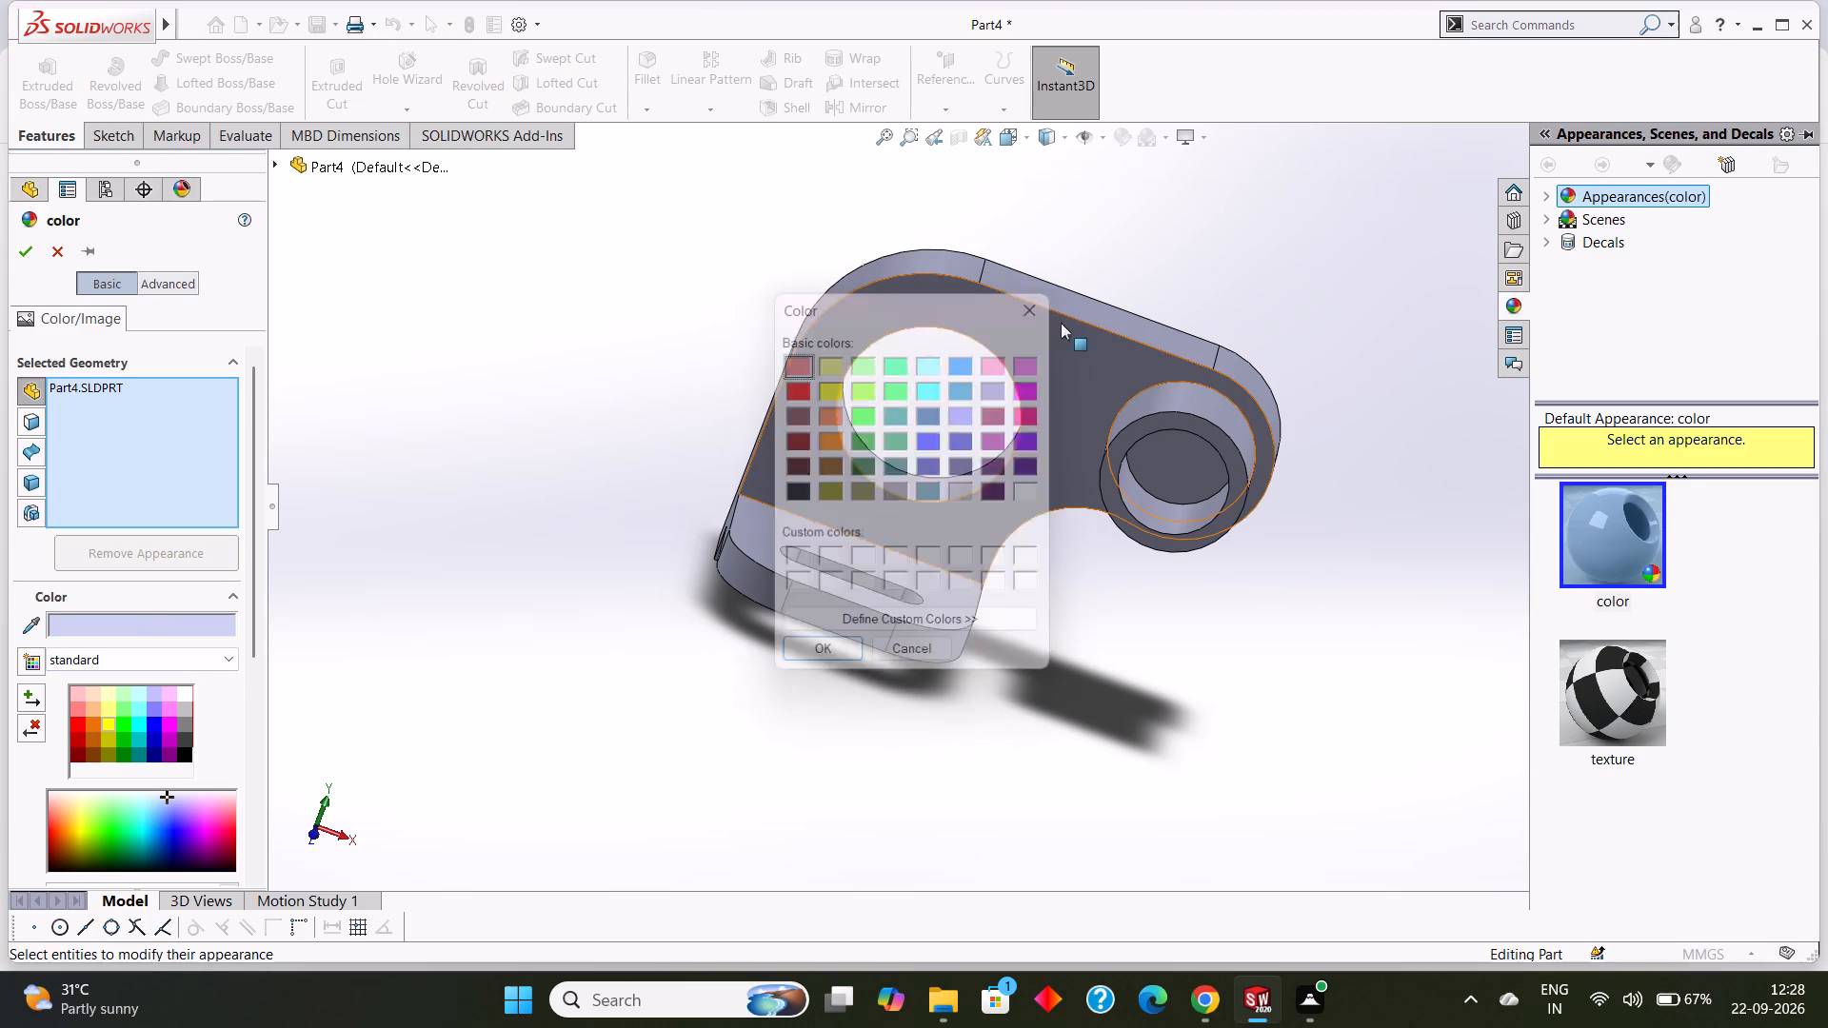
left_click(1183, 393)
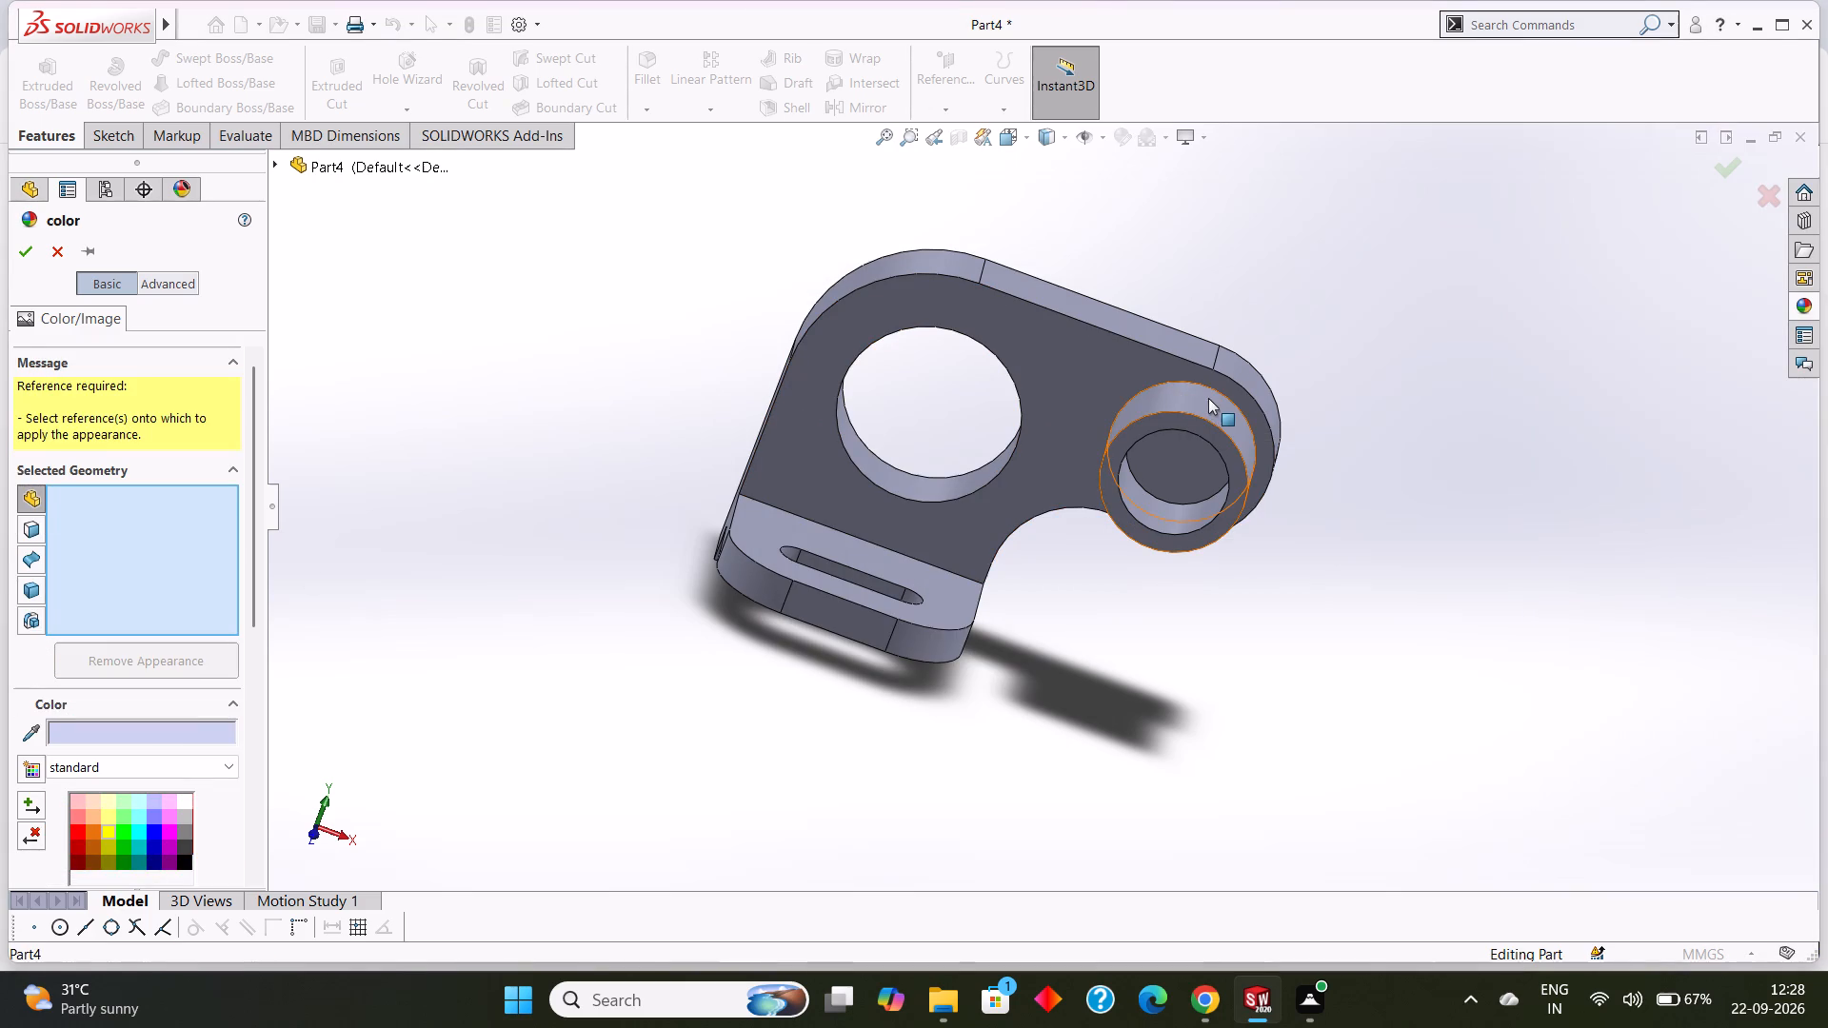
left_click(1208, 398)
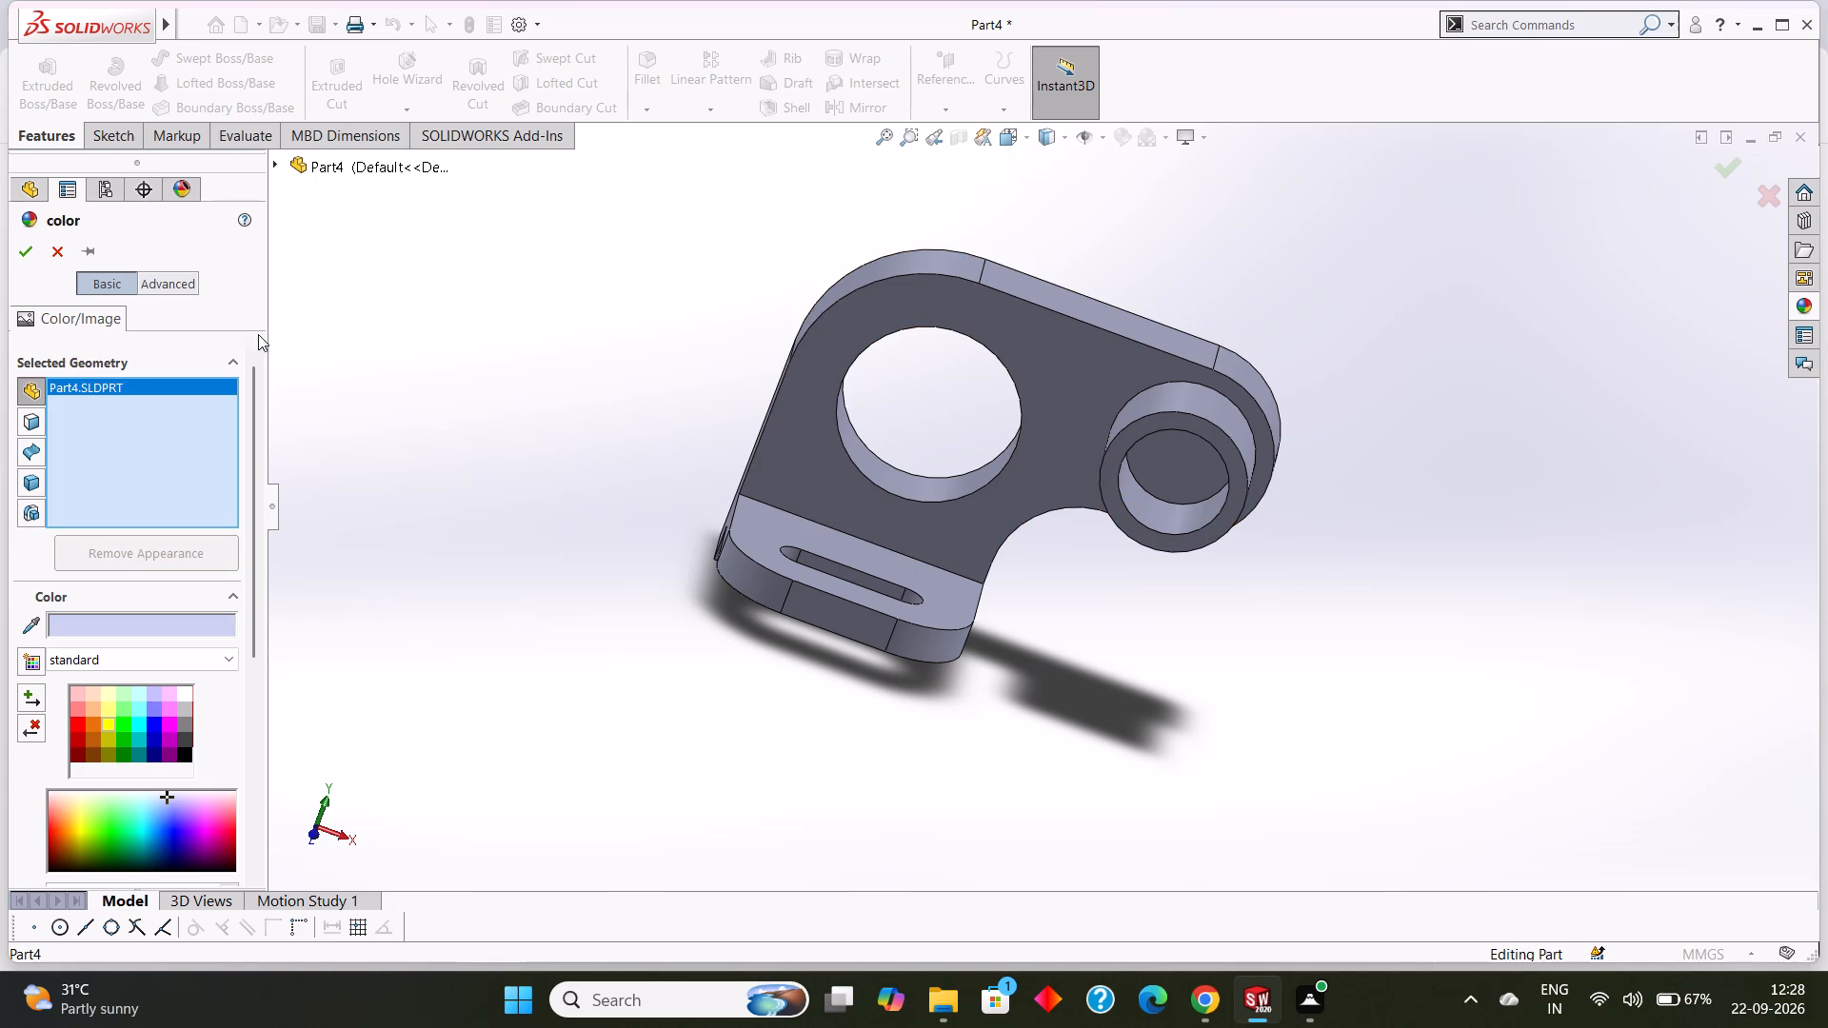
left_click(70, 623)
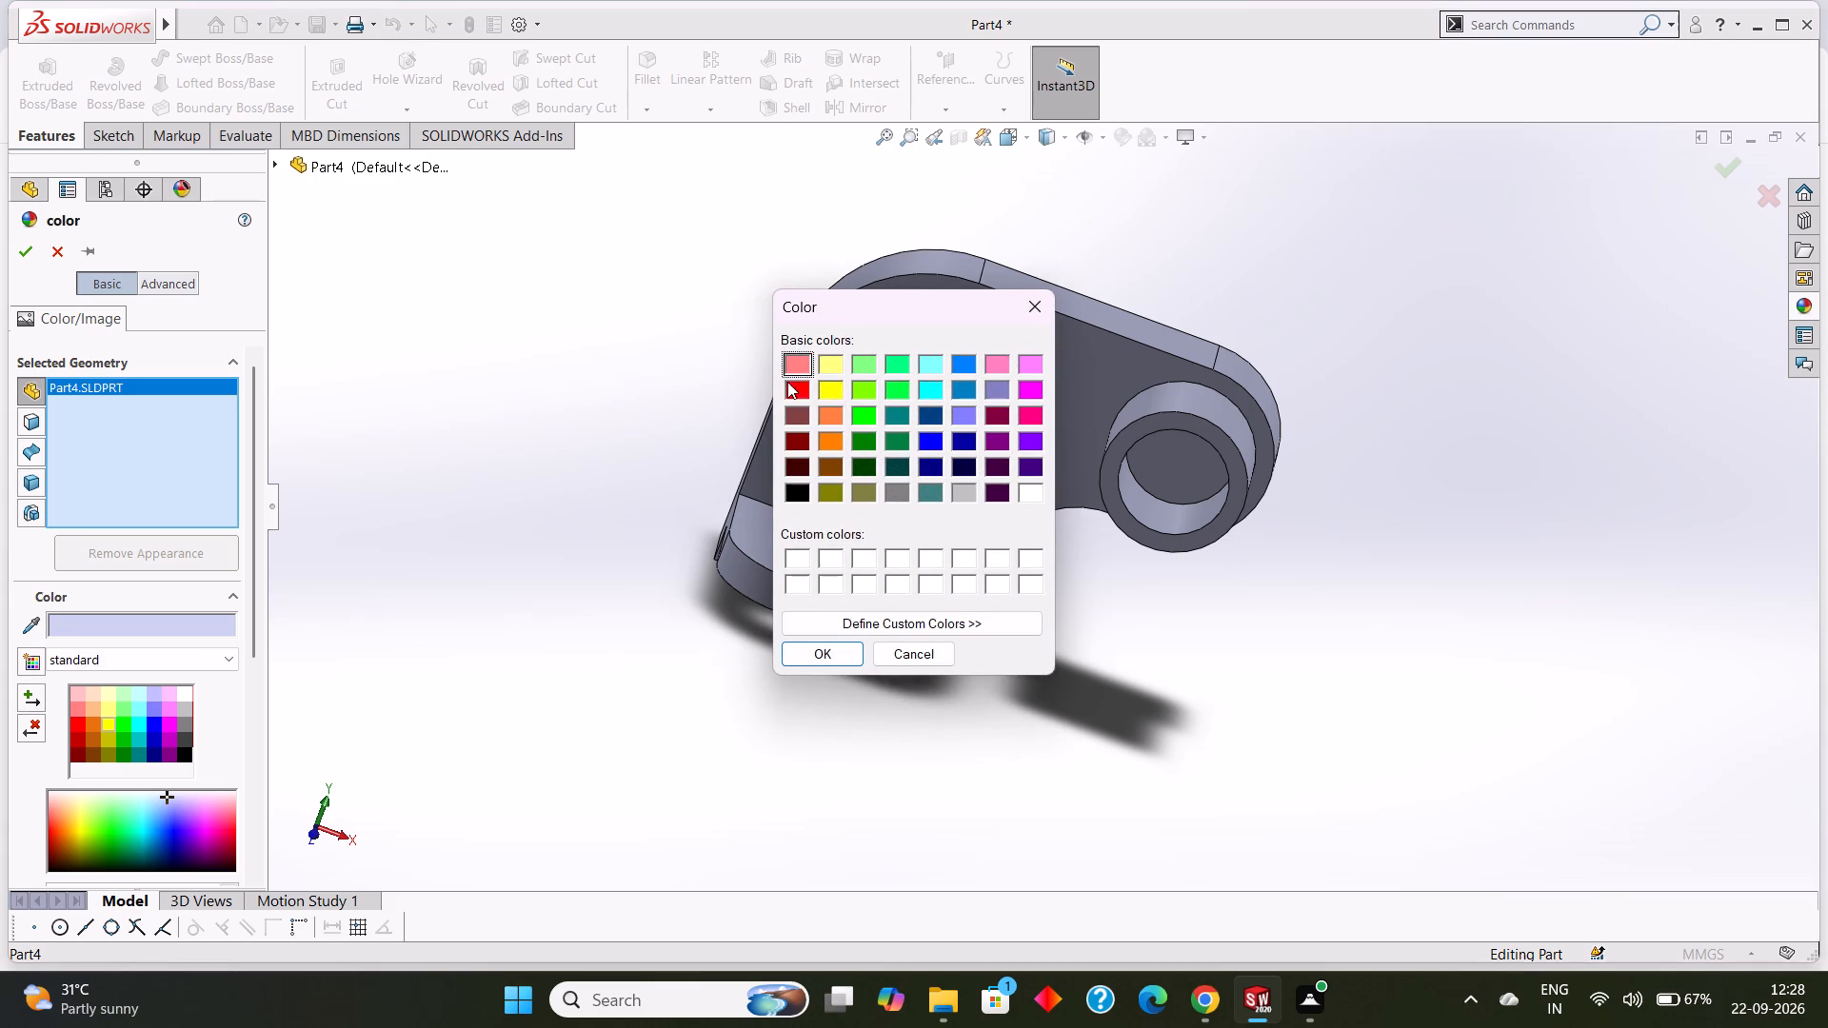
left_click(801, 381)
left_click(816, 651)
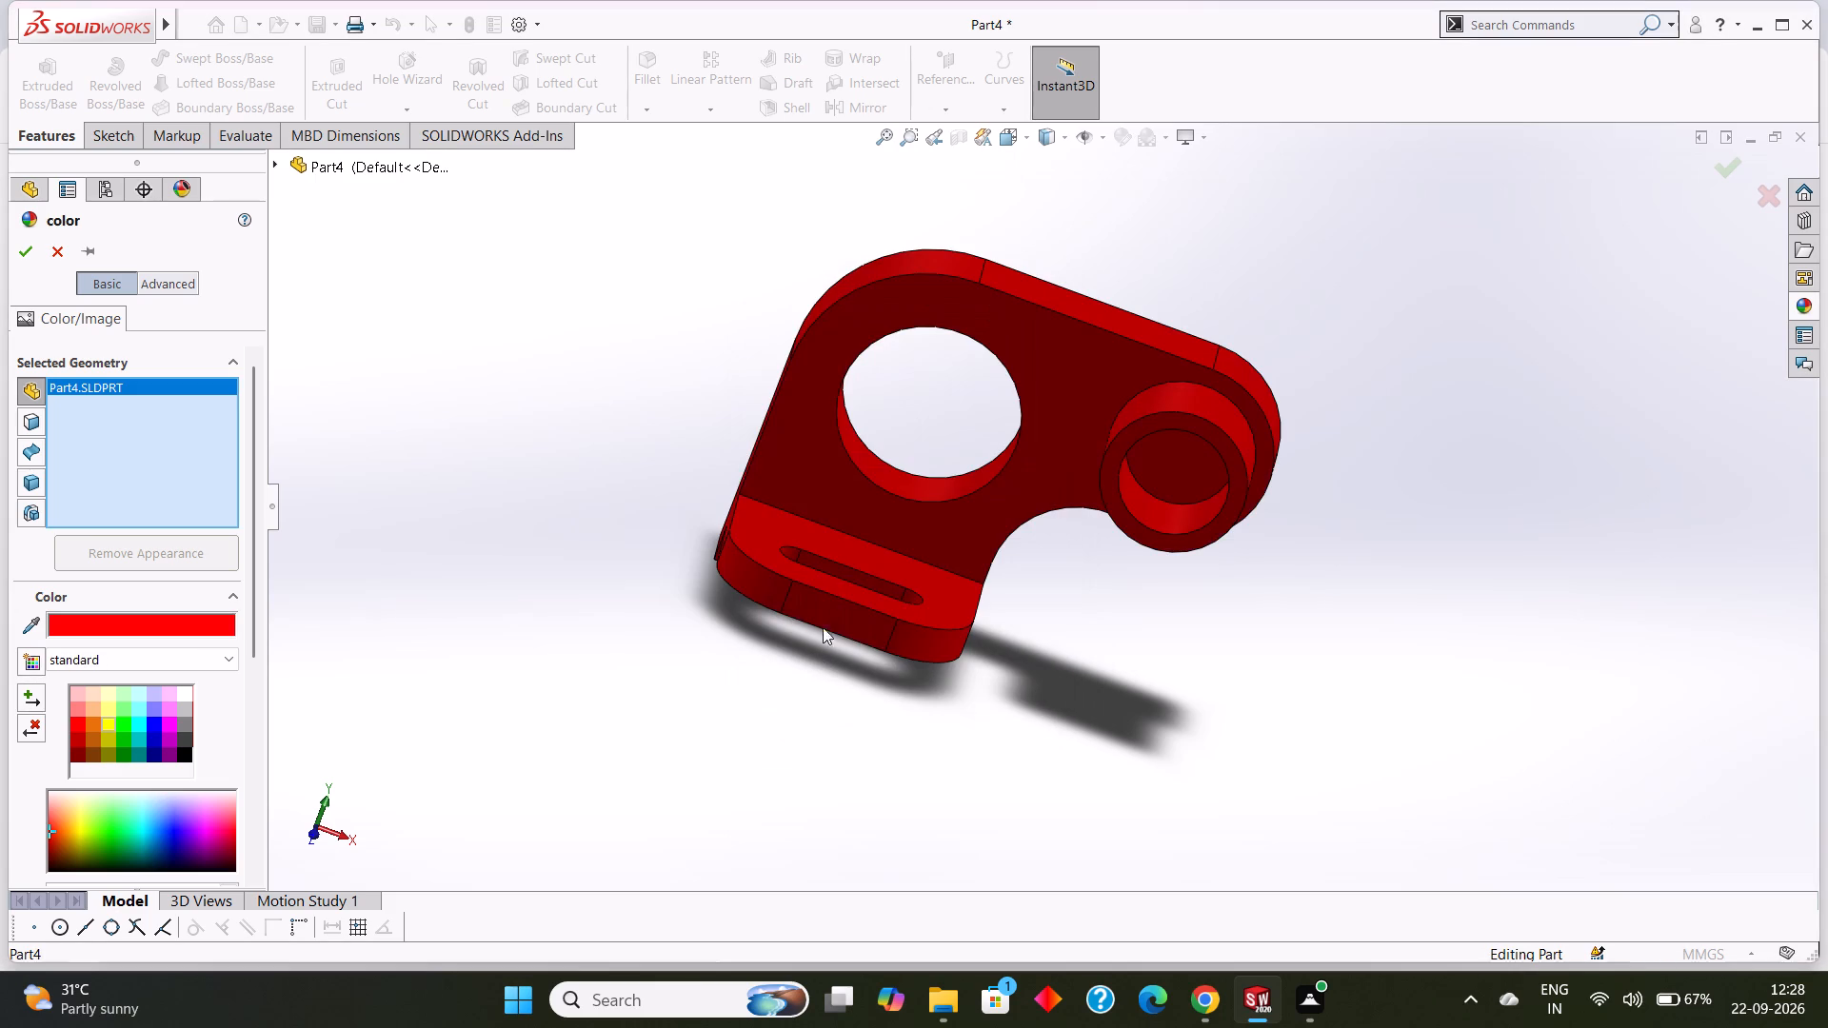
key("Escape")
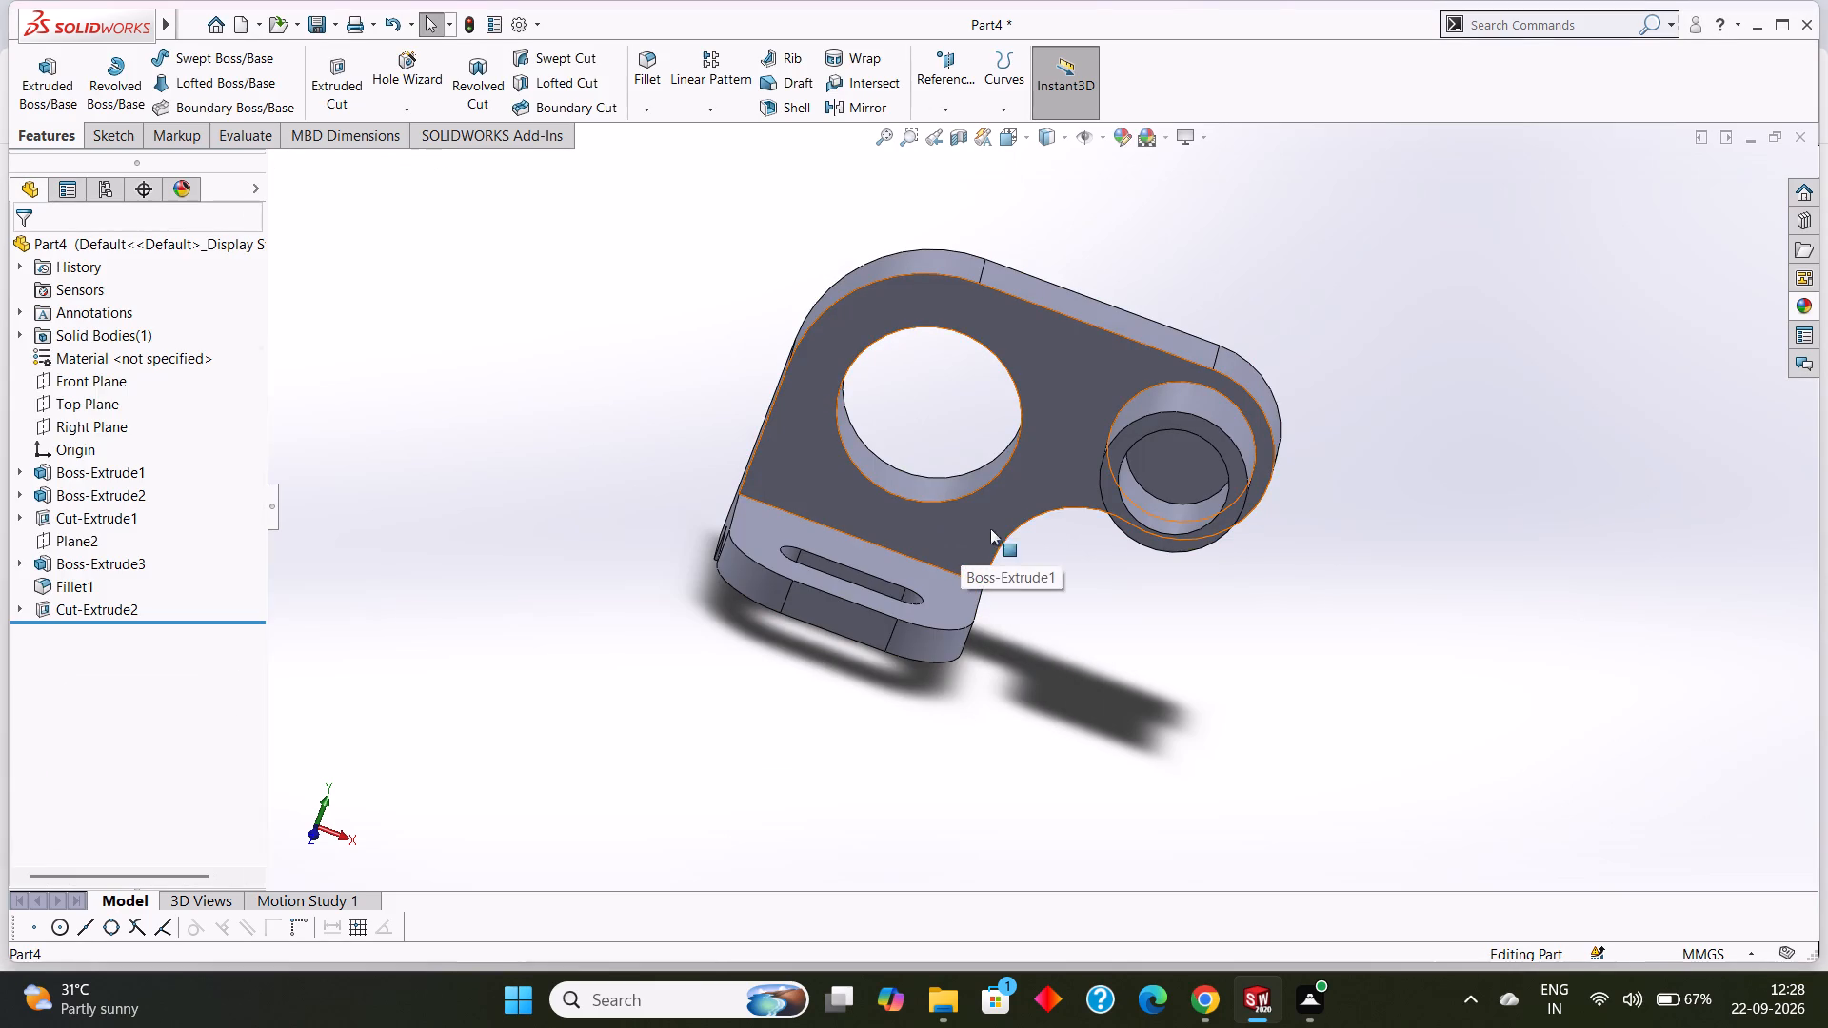
Set the colour of the plate's flat face around the large hole to light blue-violet, RGB 128, 128, 255.
left_click(1053, 371)
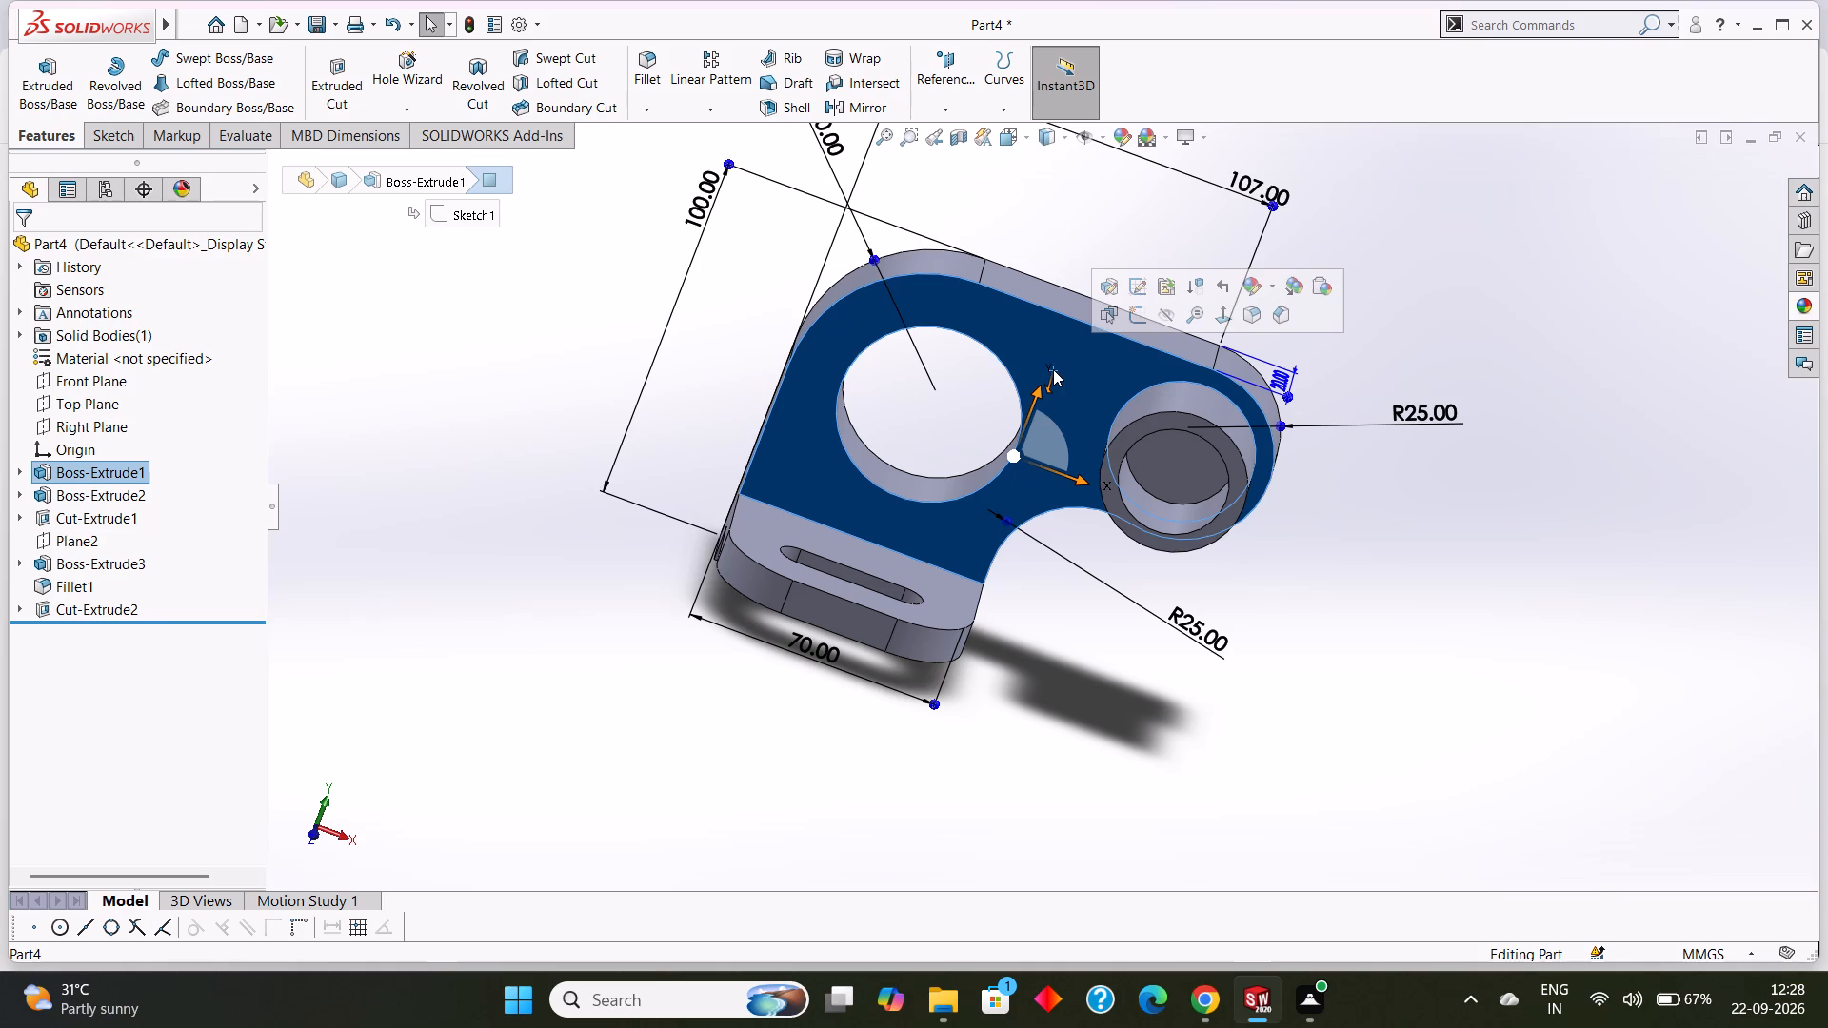
key("Escape")
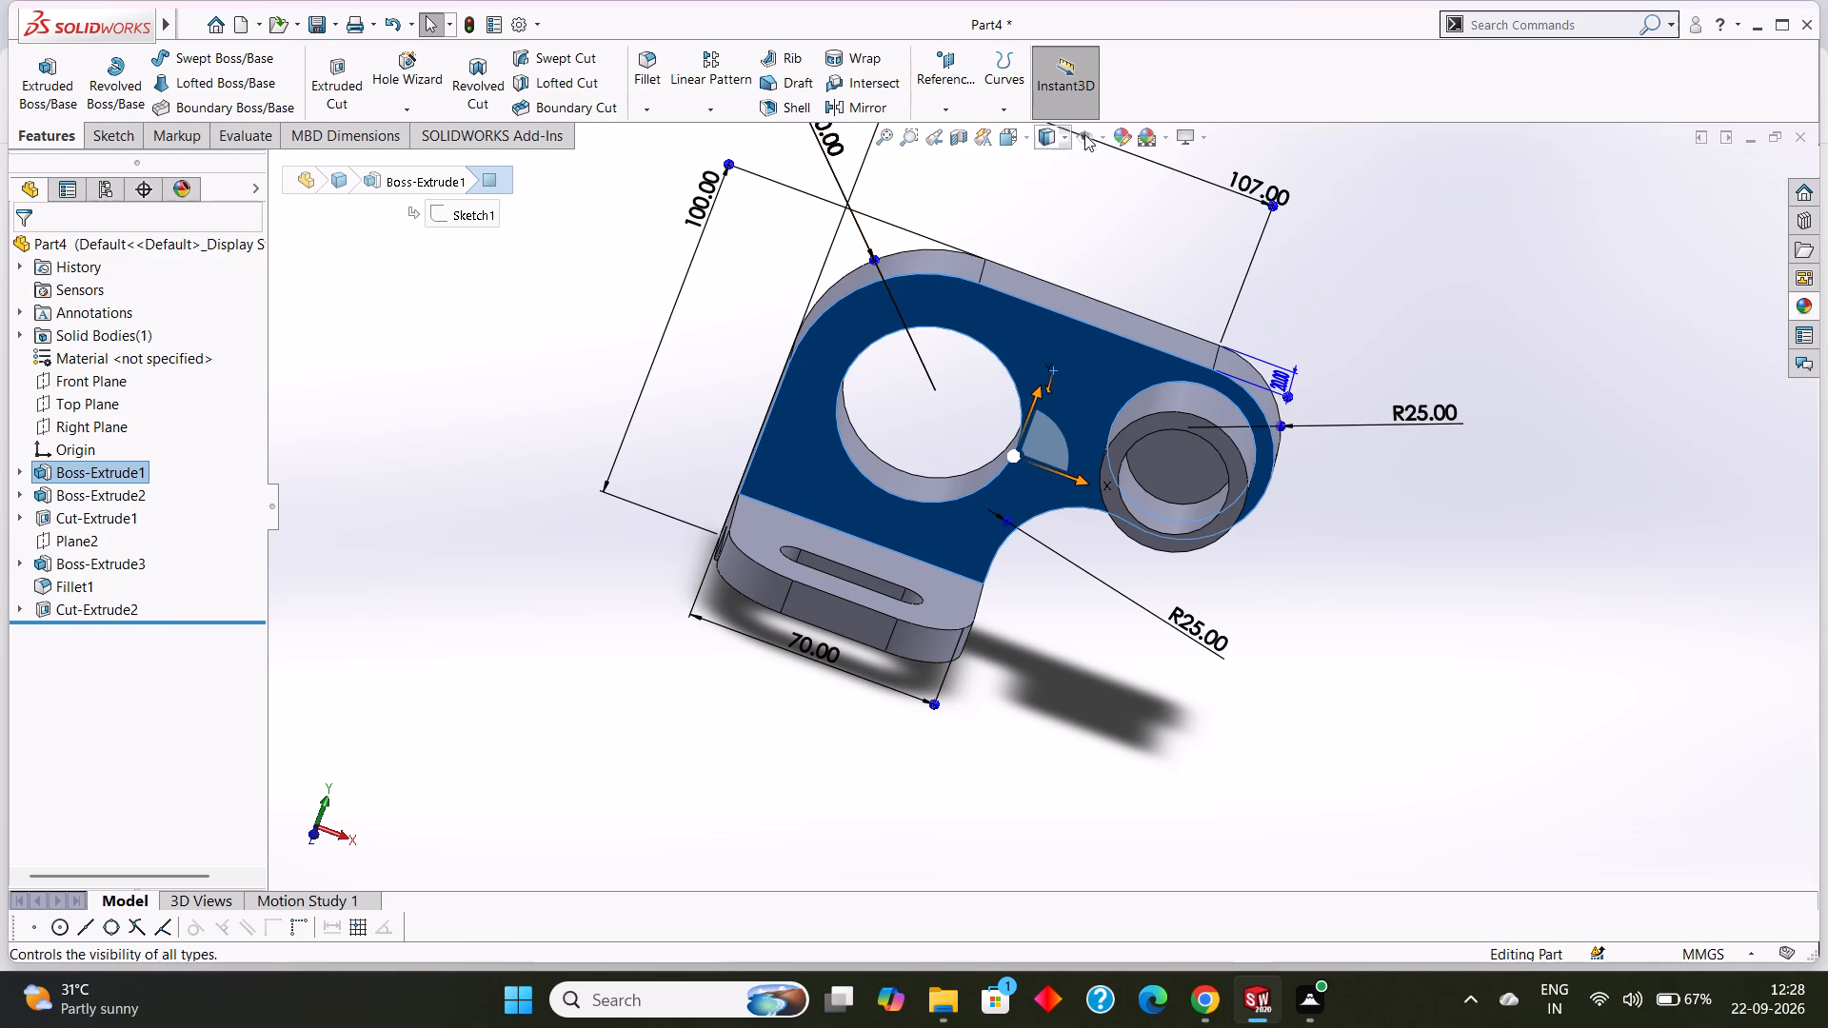
left_click(1117, 137)
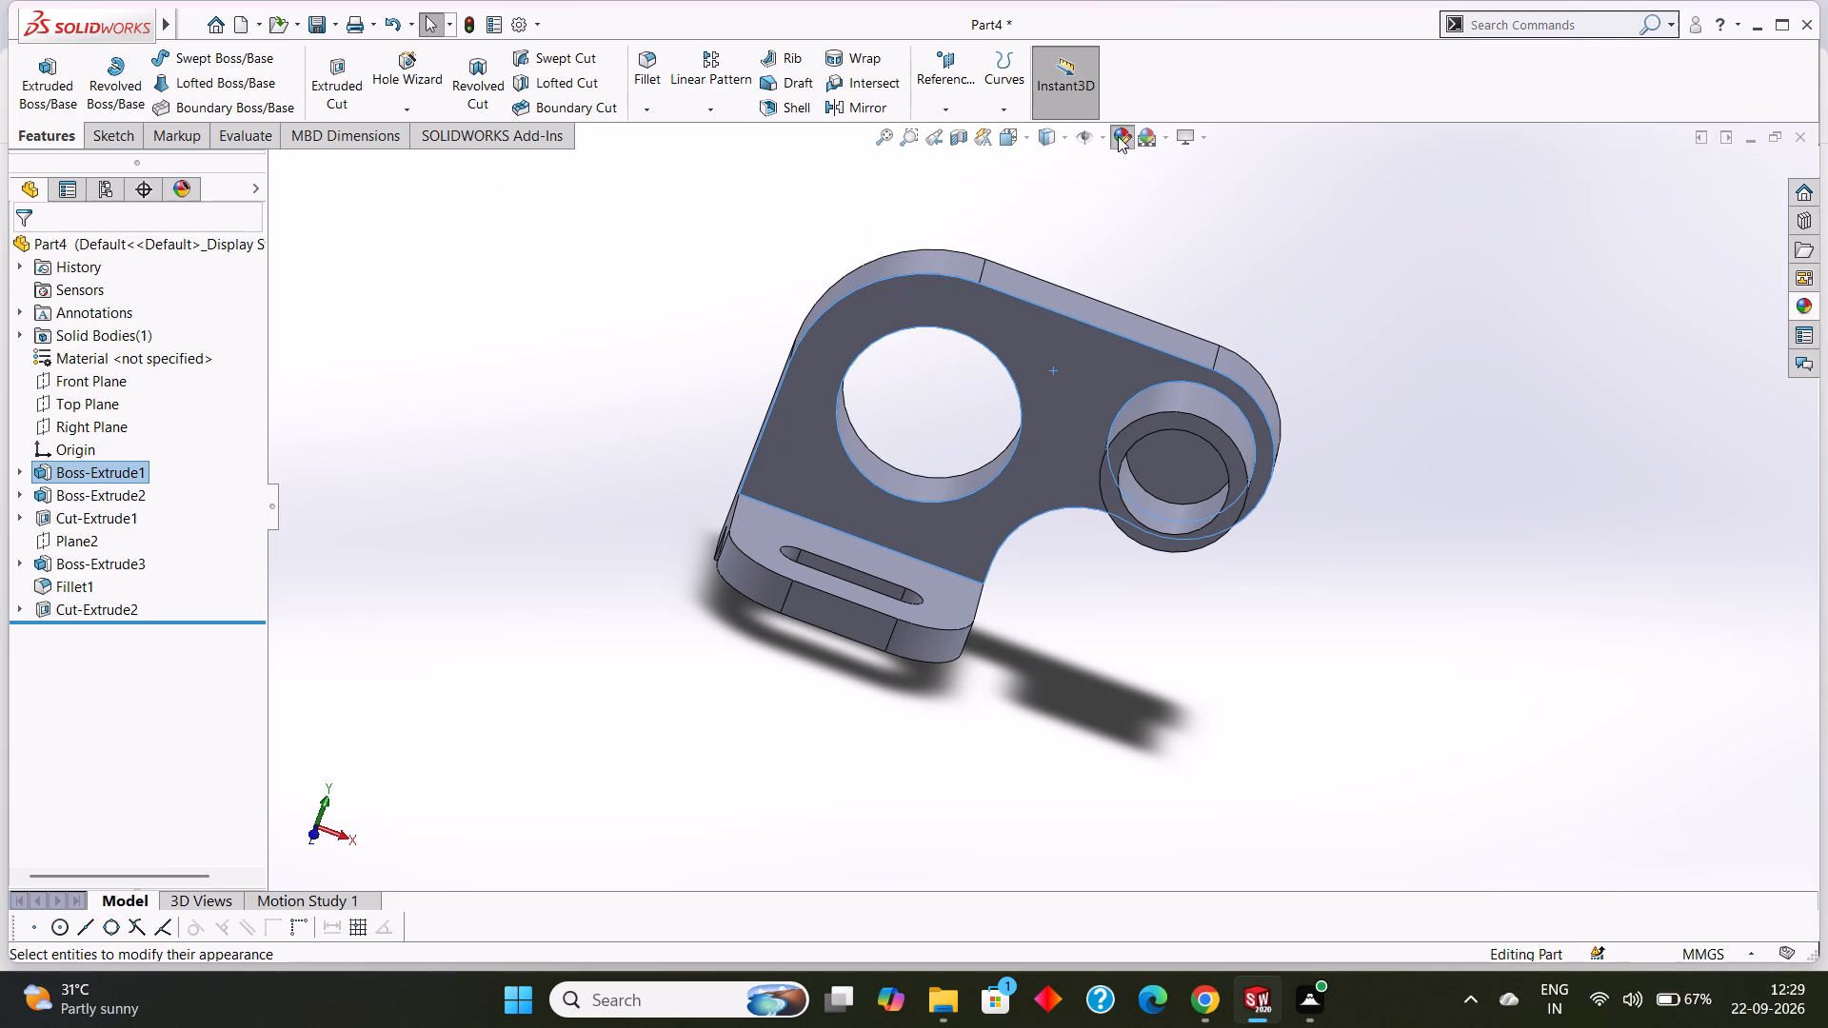
left_click(184, 618)
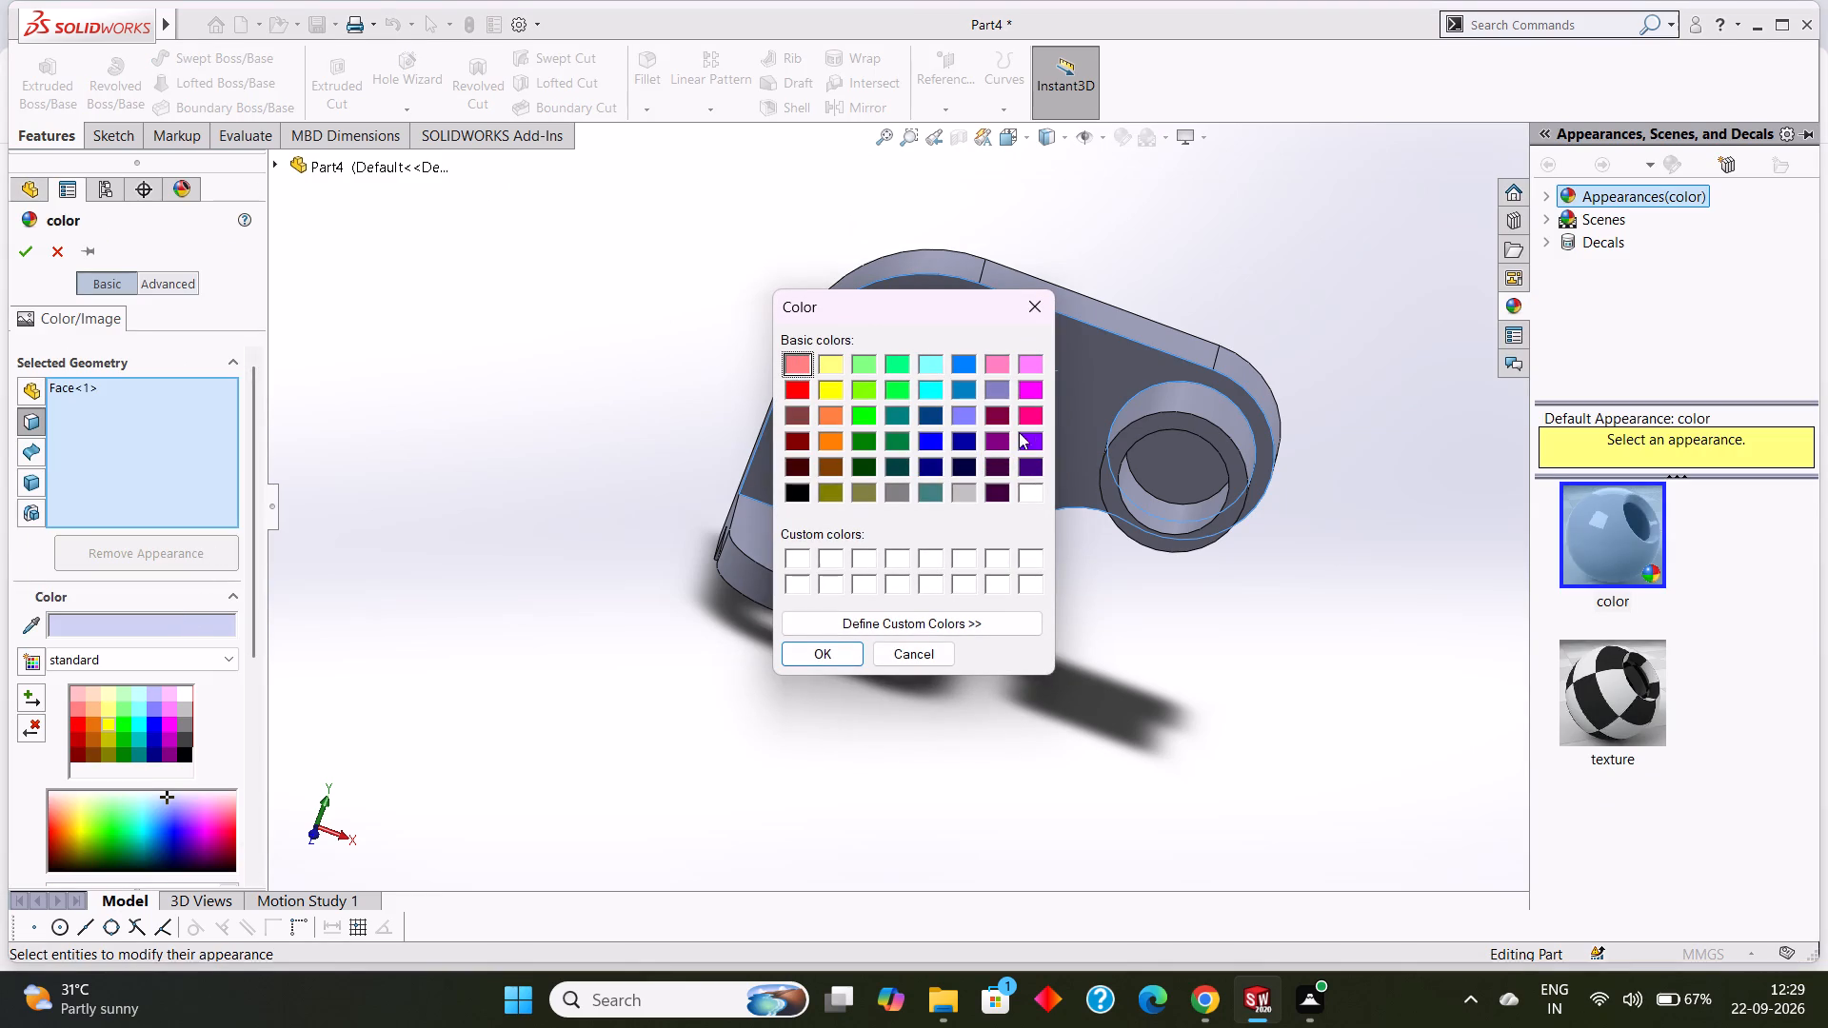
left_click(967, 409)
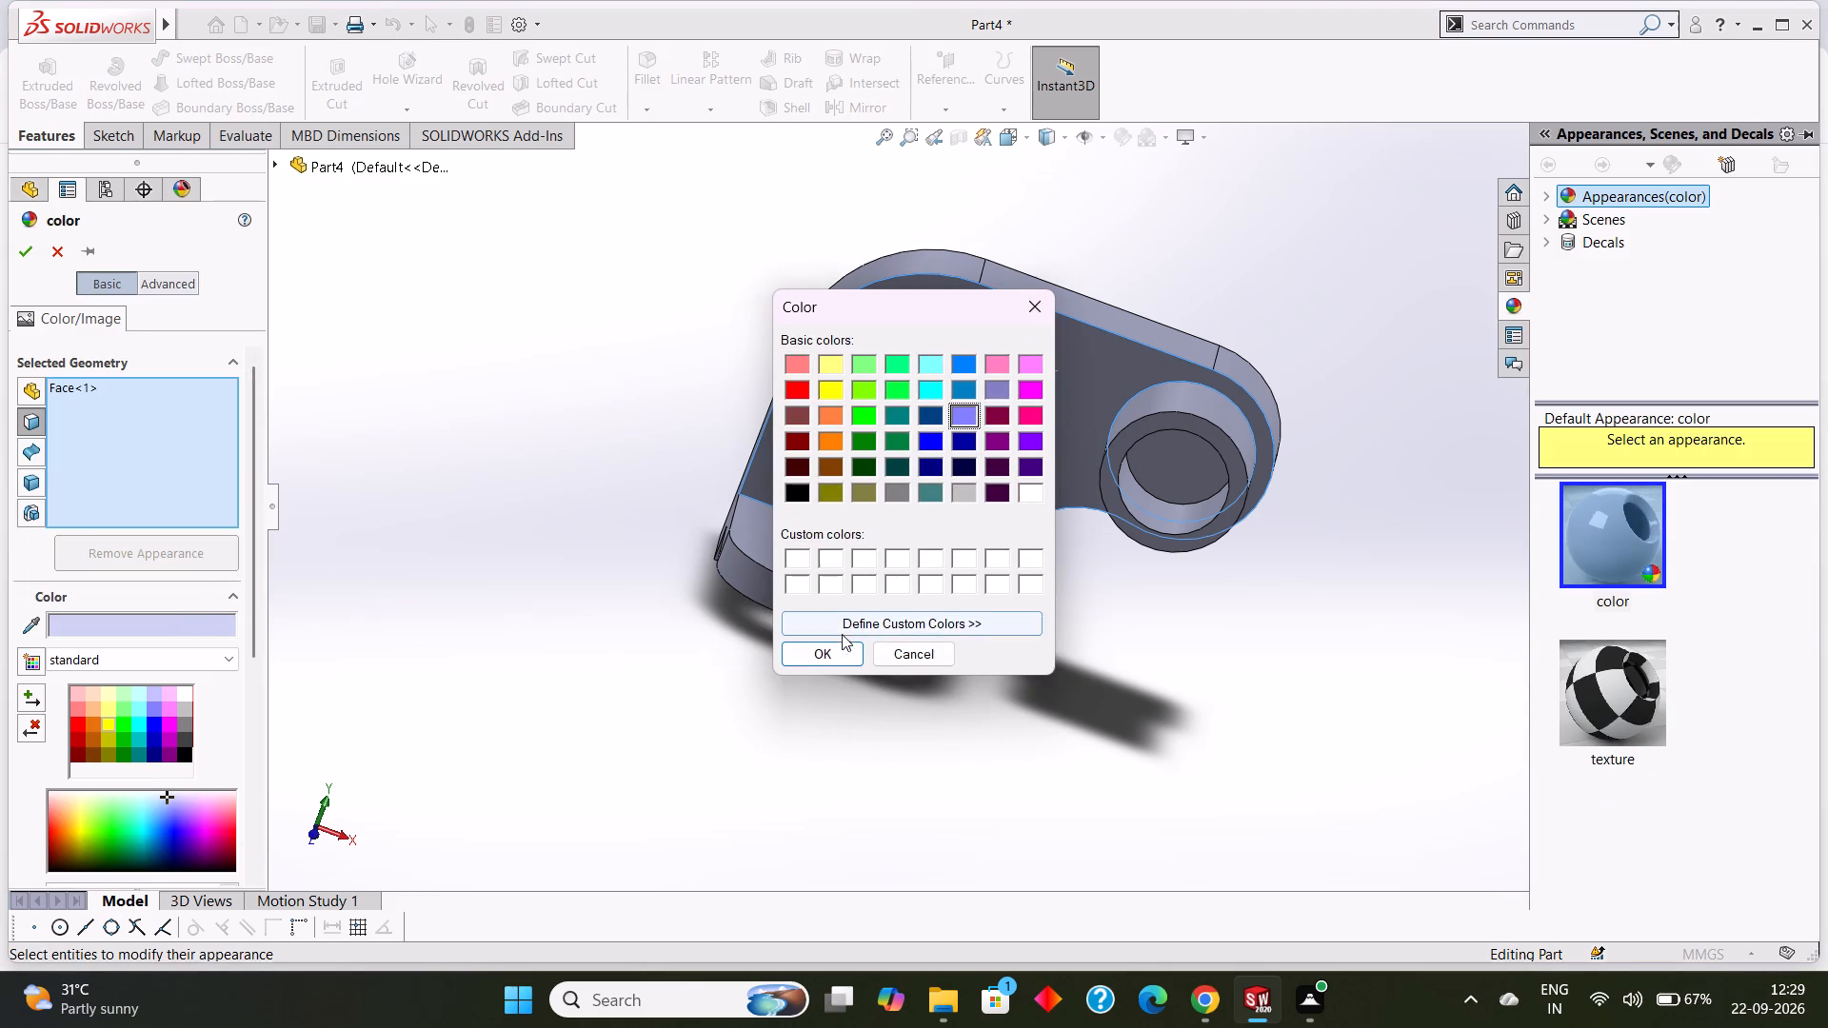
left_click(837, 656)
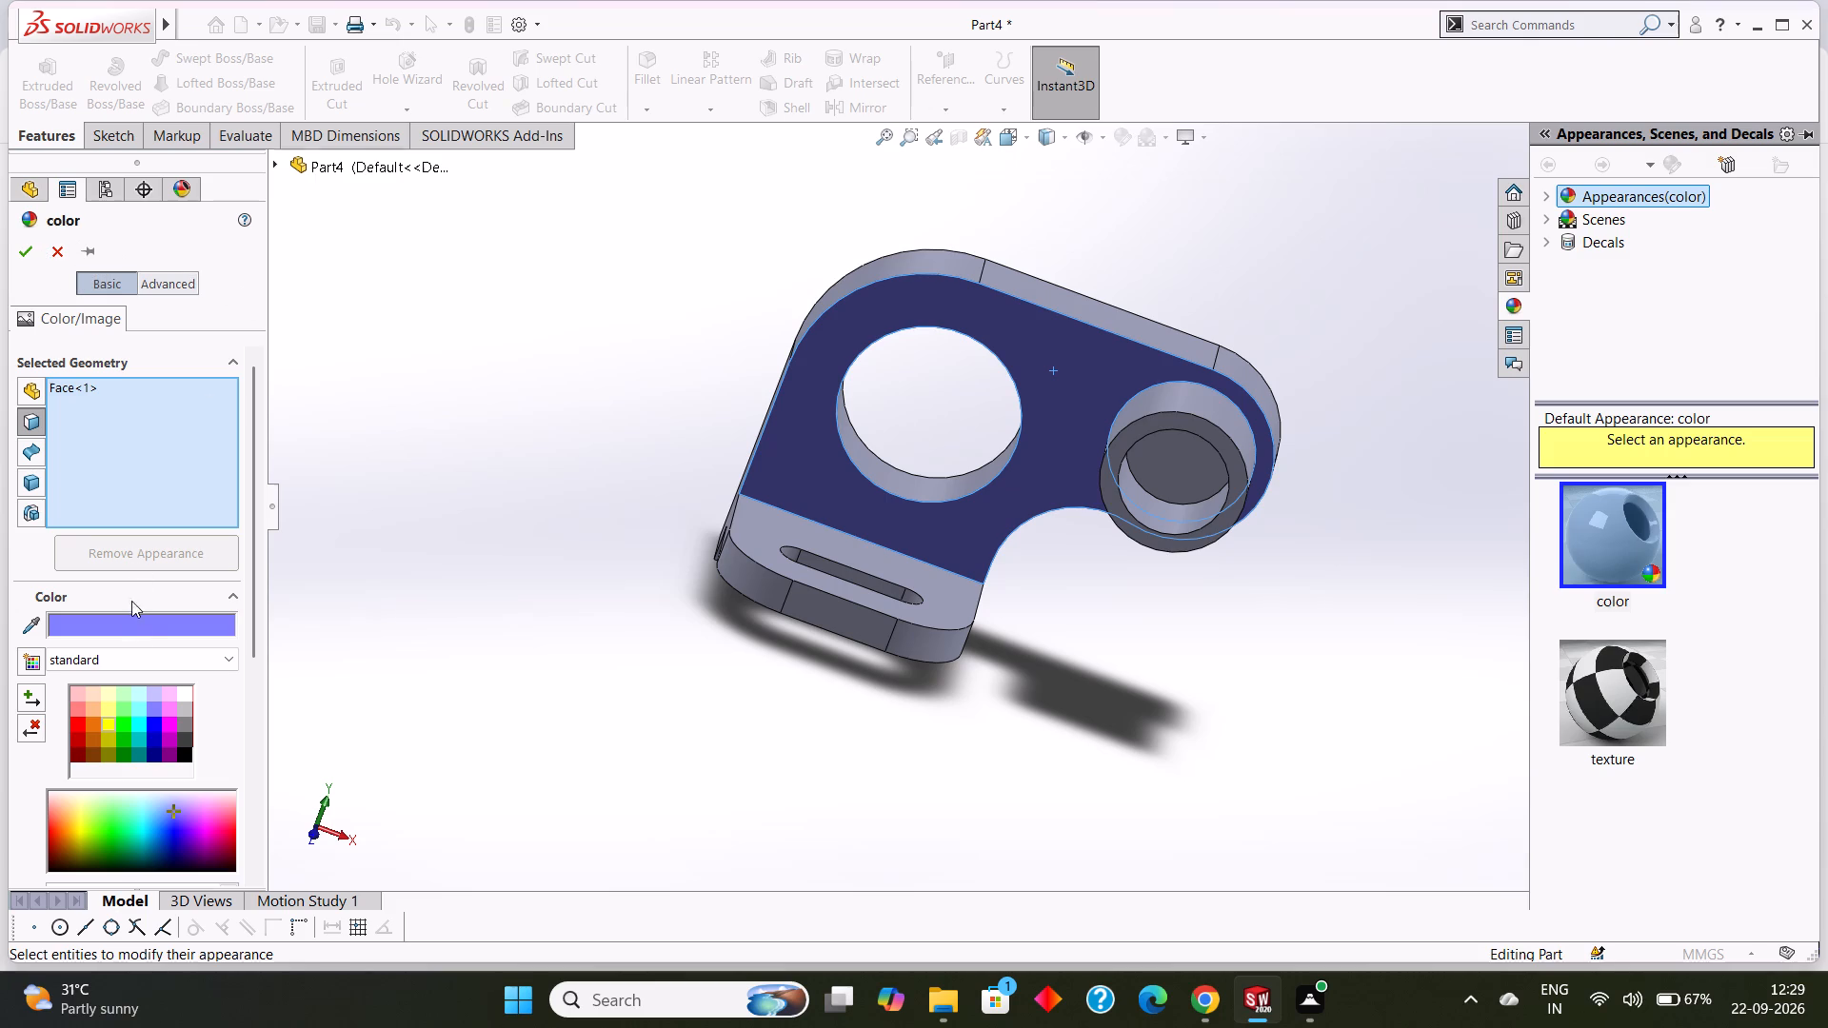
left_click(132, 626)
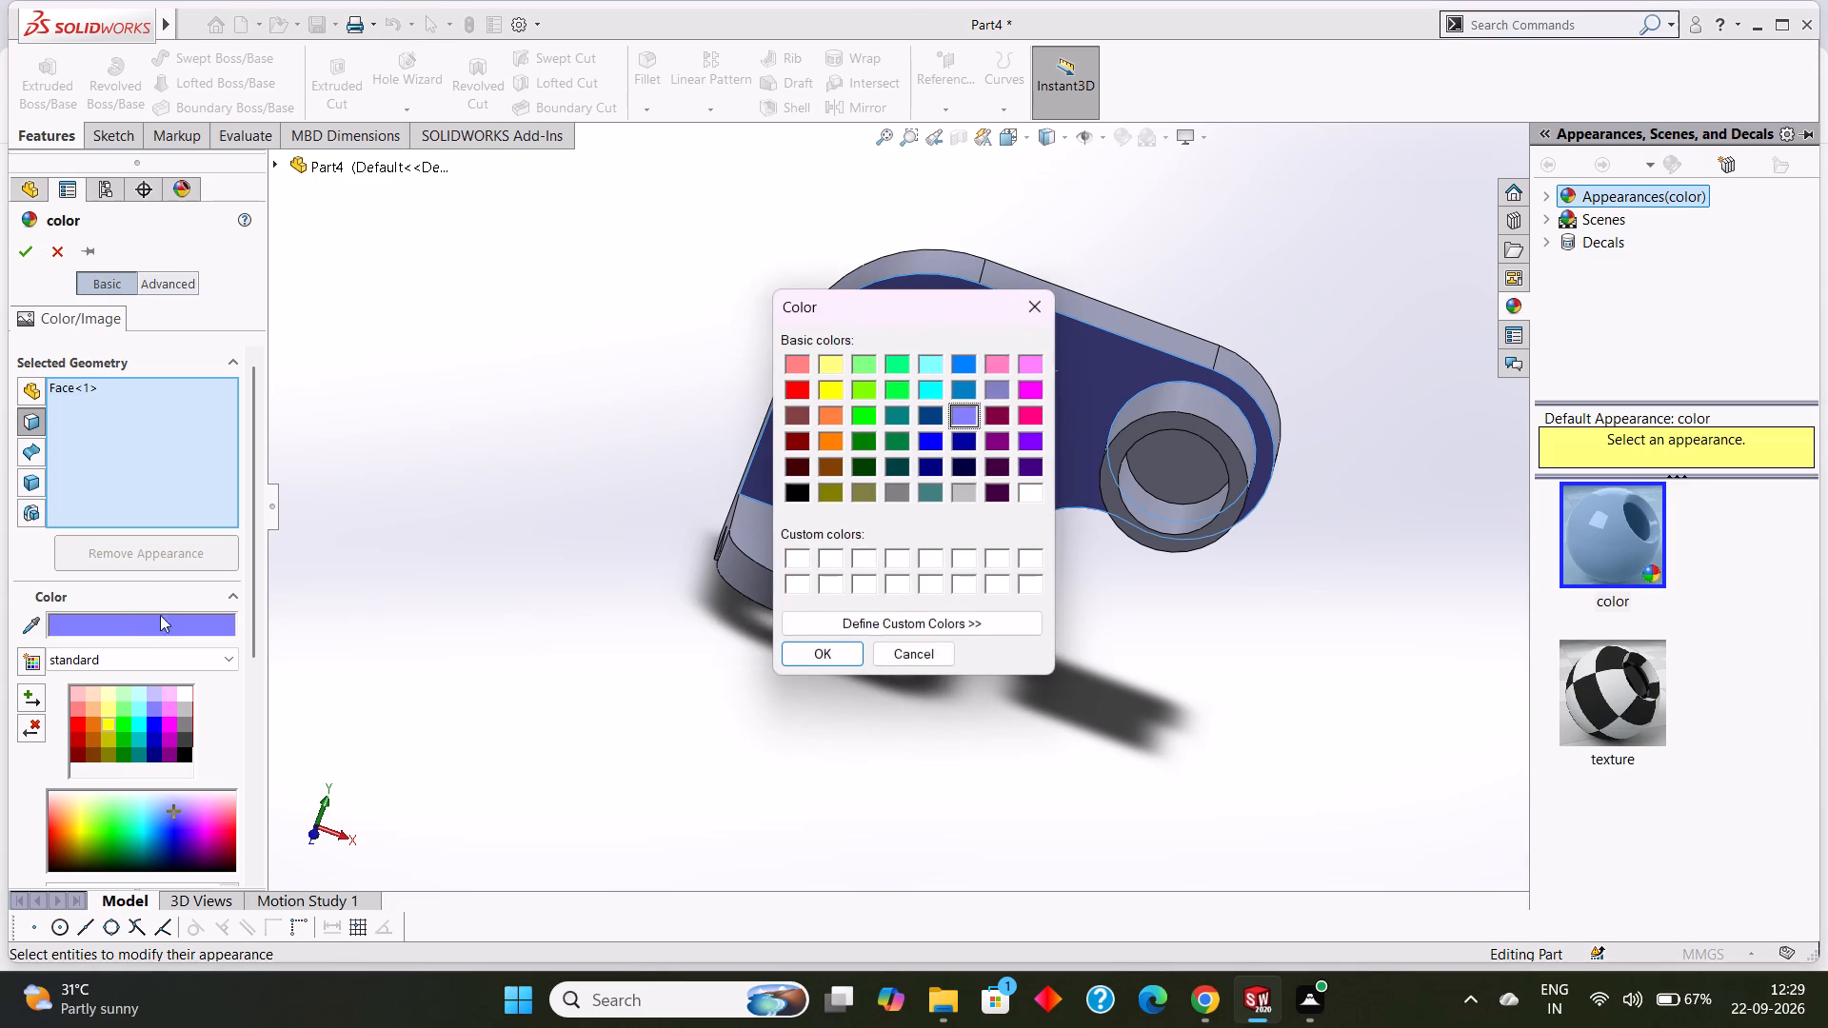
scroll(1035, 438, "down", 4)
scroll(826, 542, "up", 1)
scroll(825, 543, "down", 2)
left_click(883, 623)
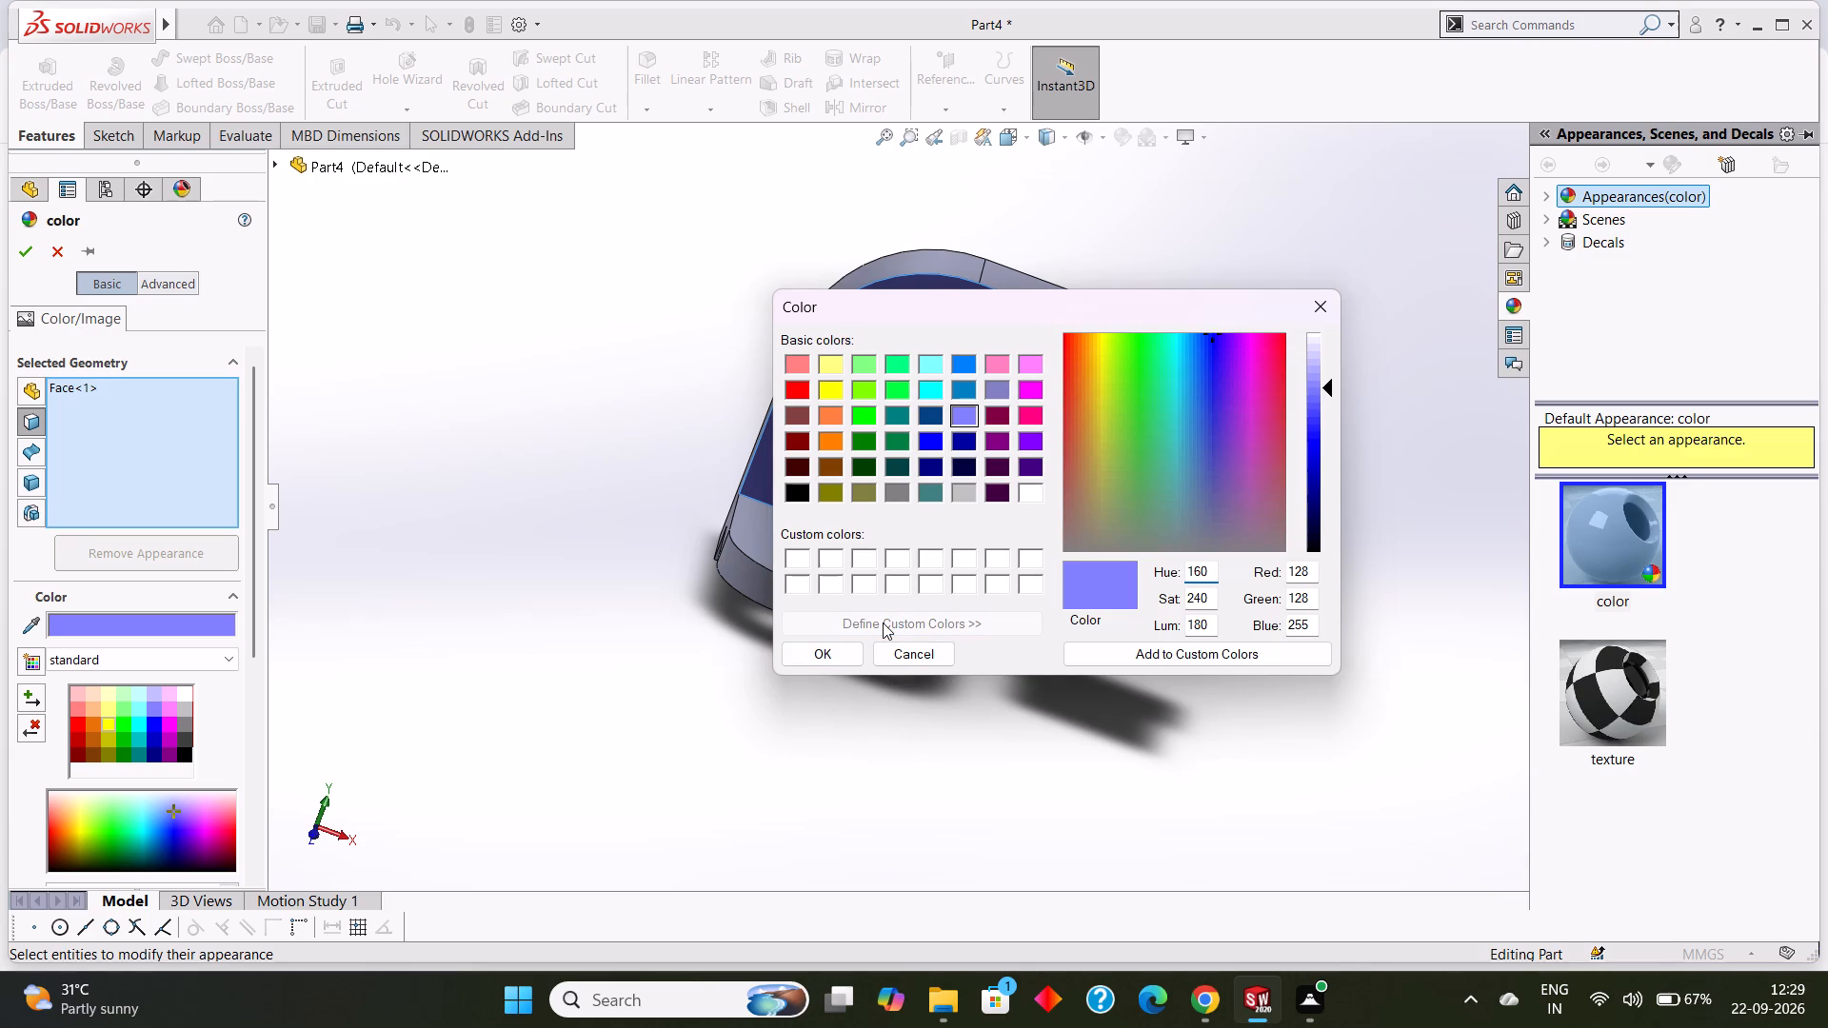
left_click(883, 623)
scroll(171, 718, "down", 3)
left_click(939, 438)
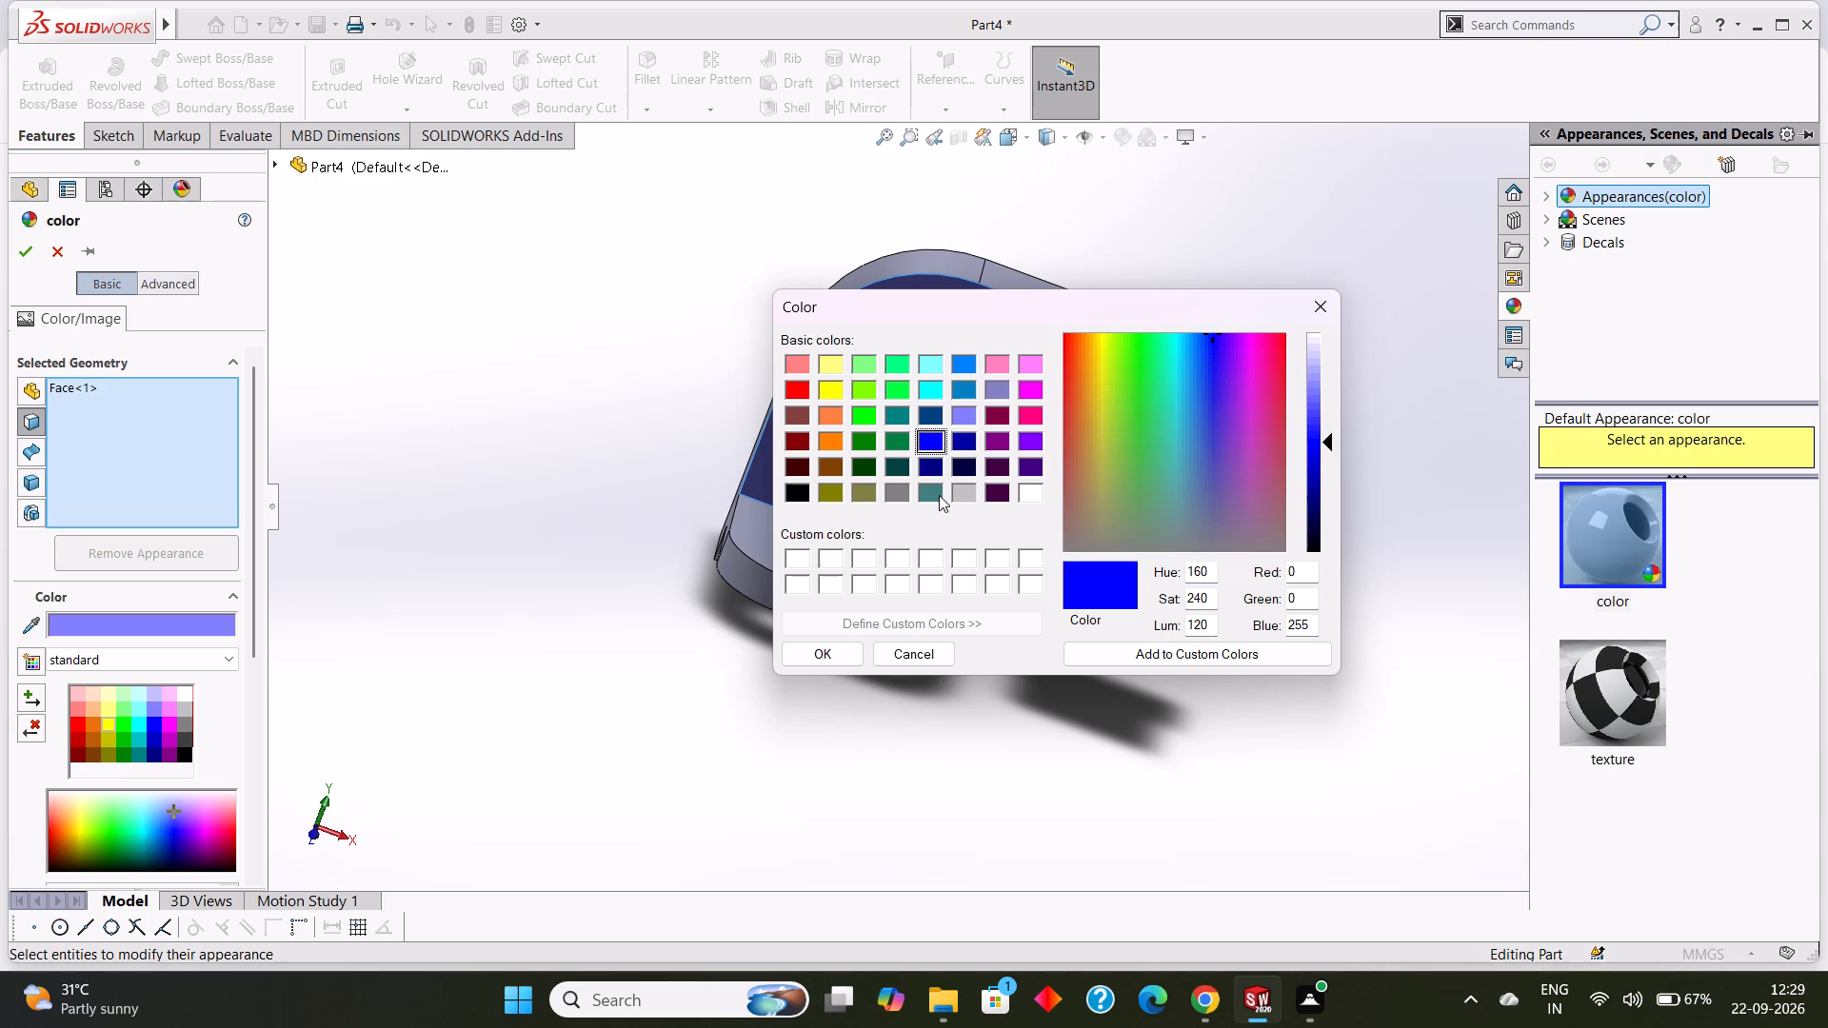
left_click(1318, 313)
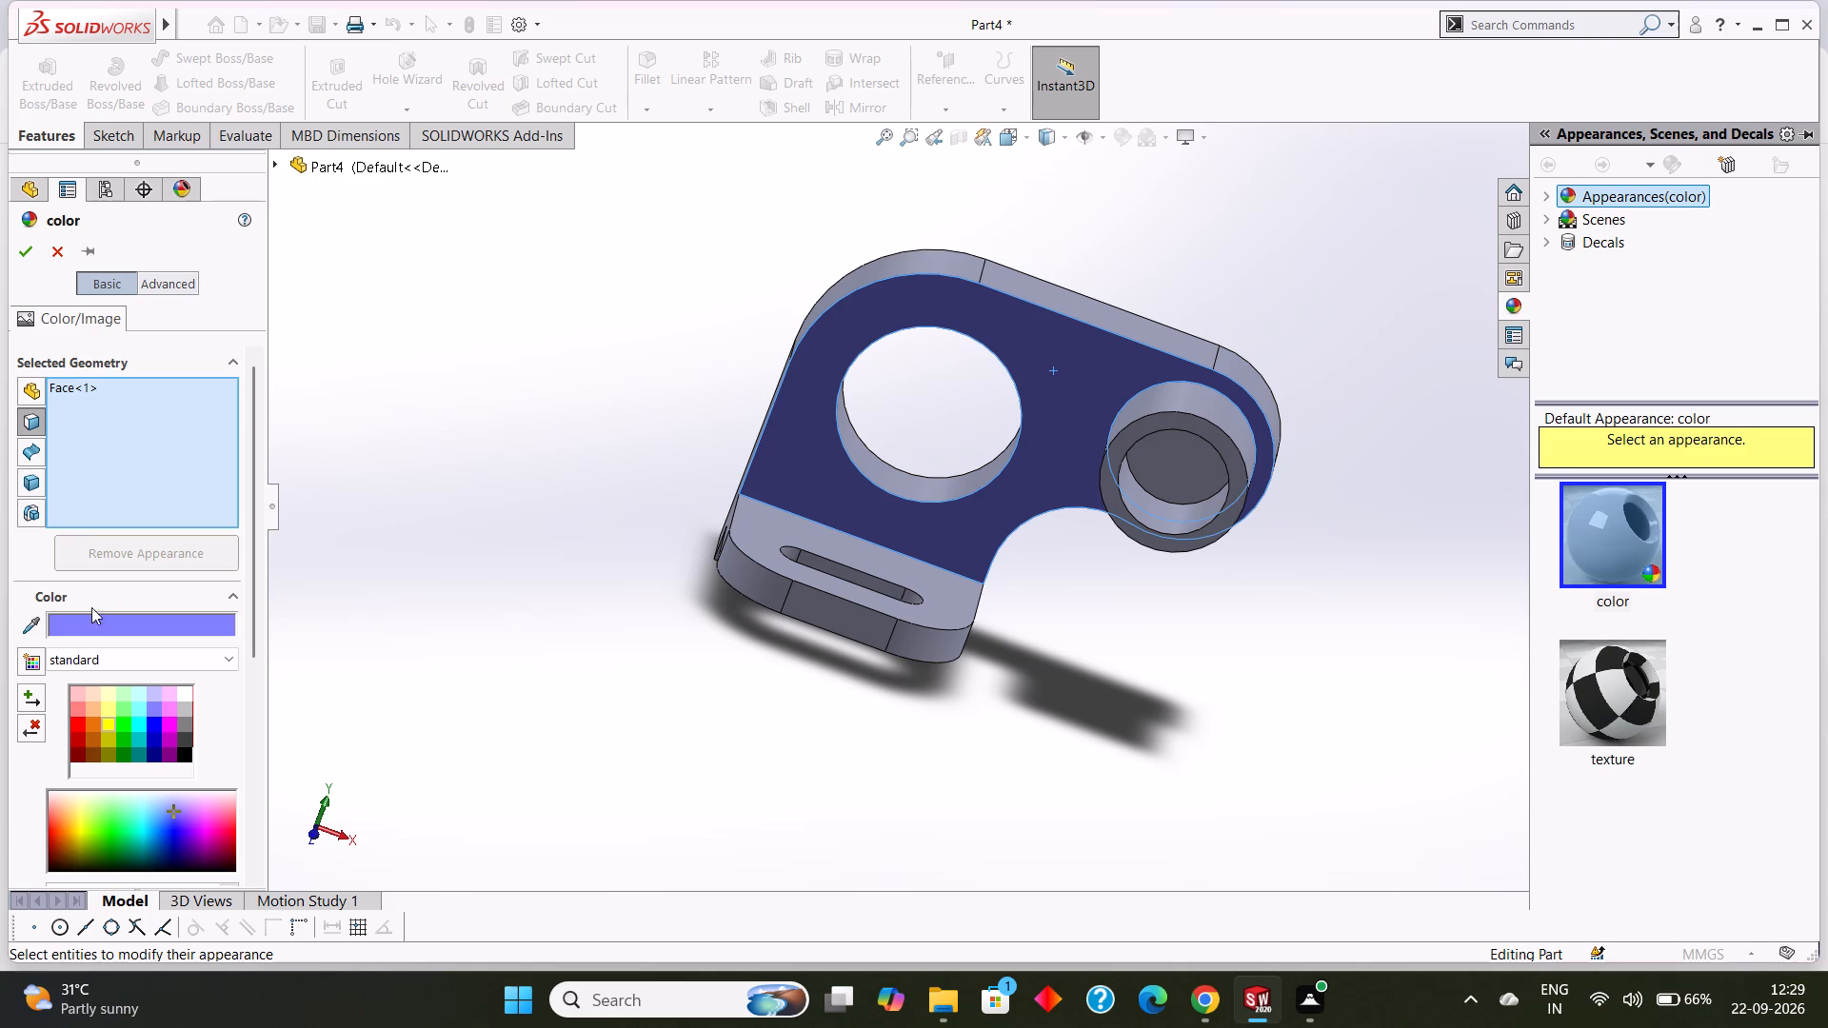
Apply the chosen colour to the plate face for all display states and finish the appearance edit.
scroll(99, 724, "down", 2)
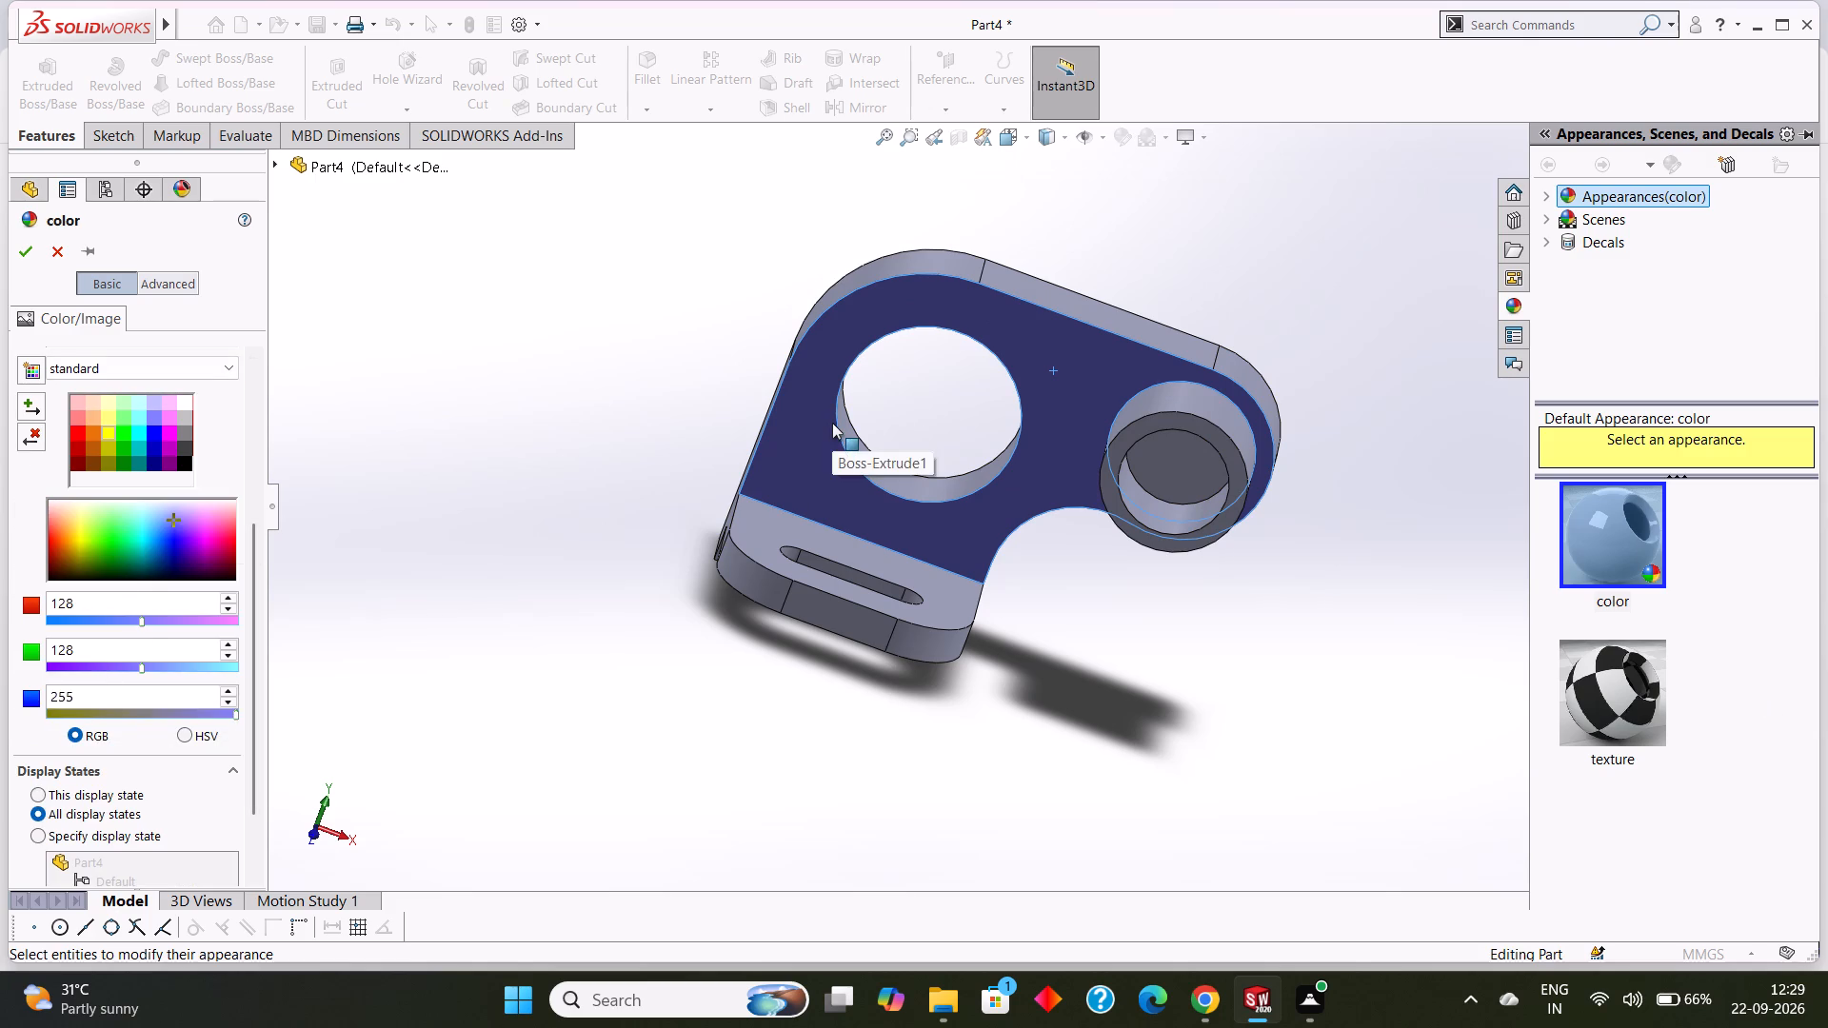
left_click(31, 256)
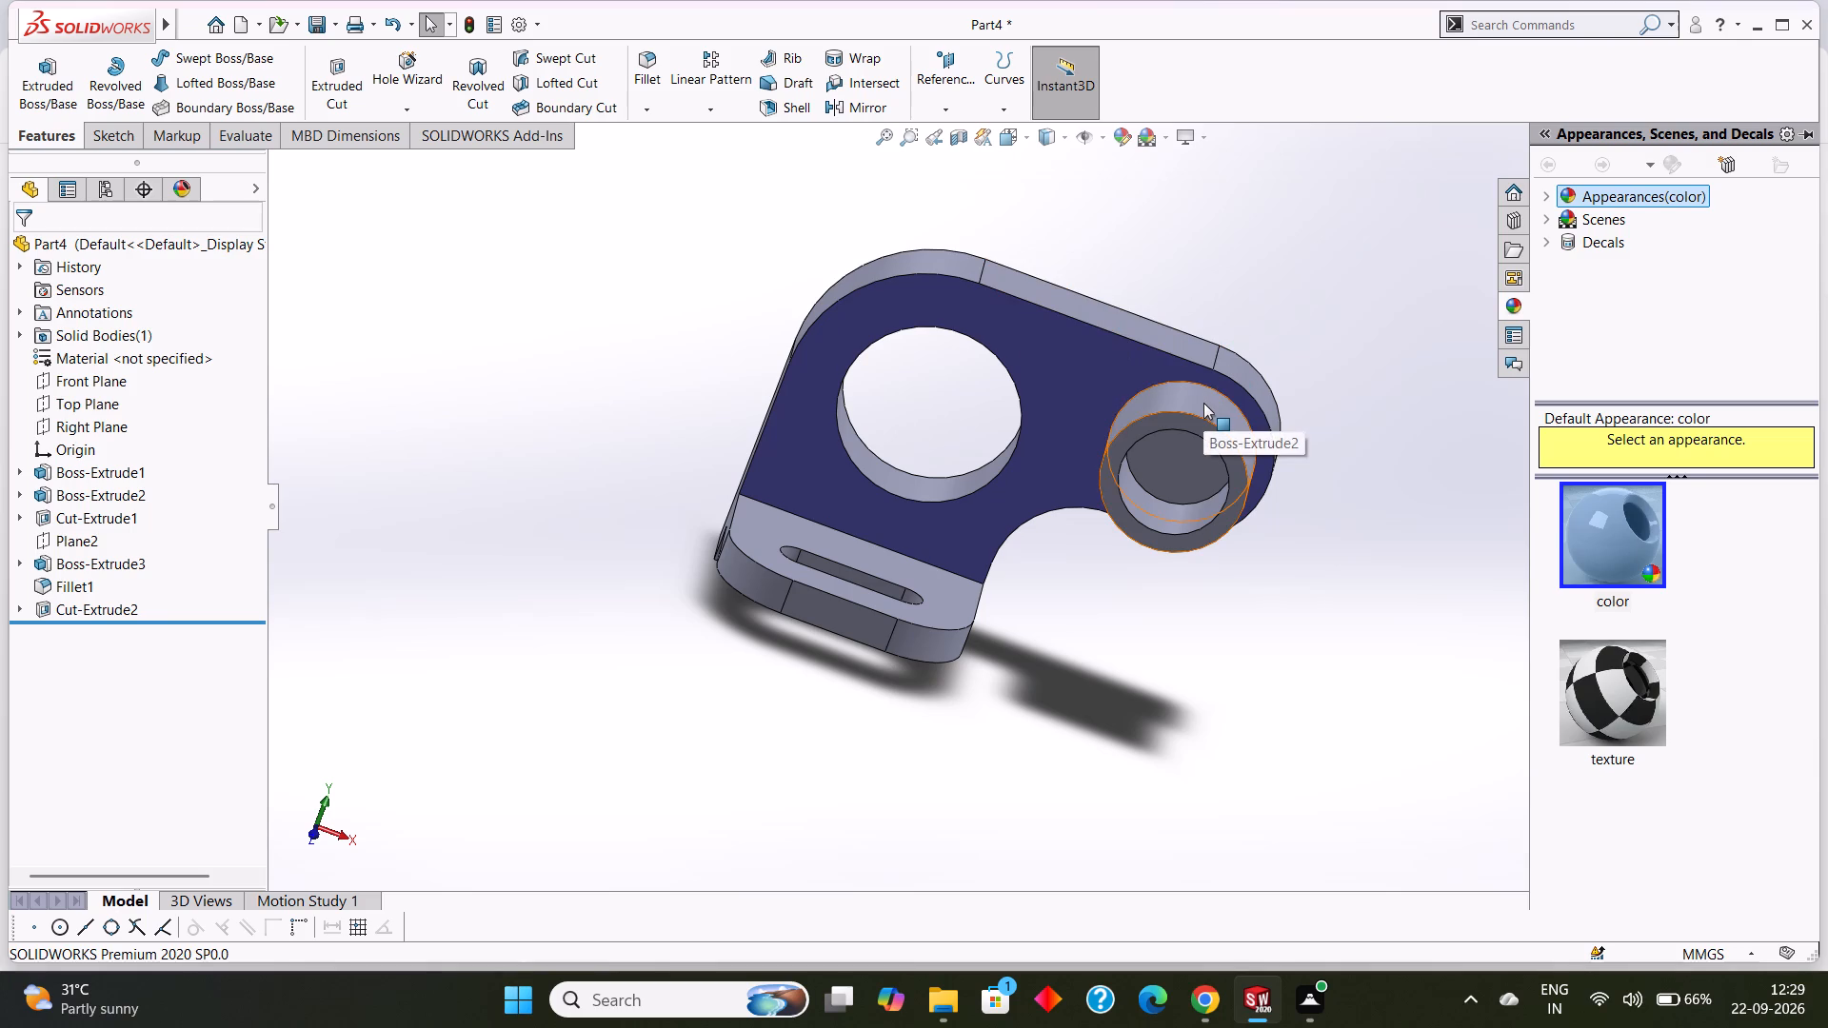
Colour the outer cylindrical face of the ring boss red and accept the appearance.
left_click(1203, 403)
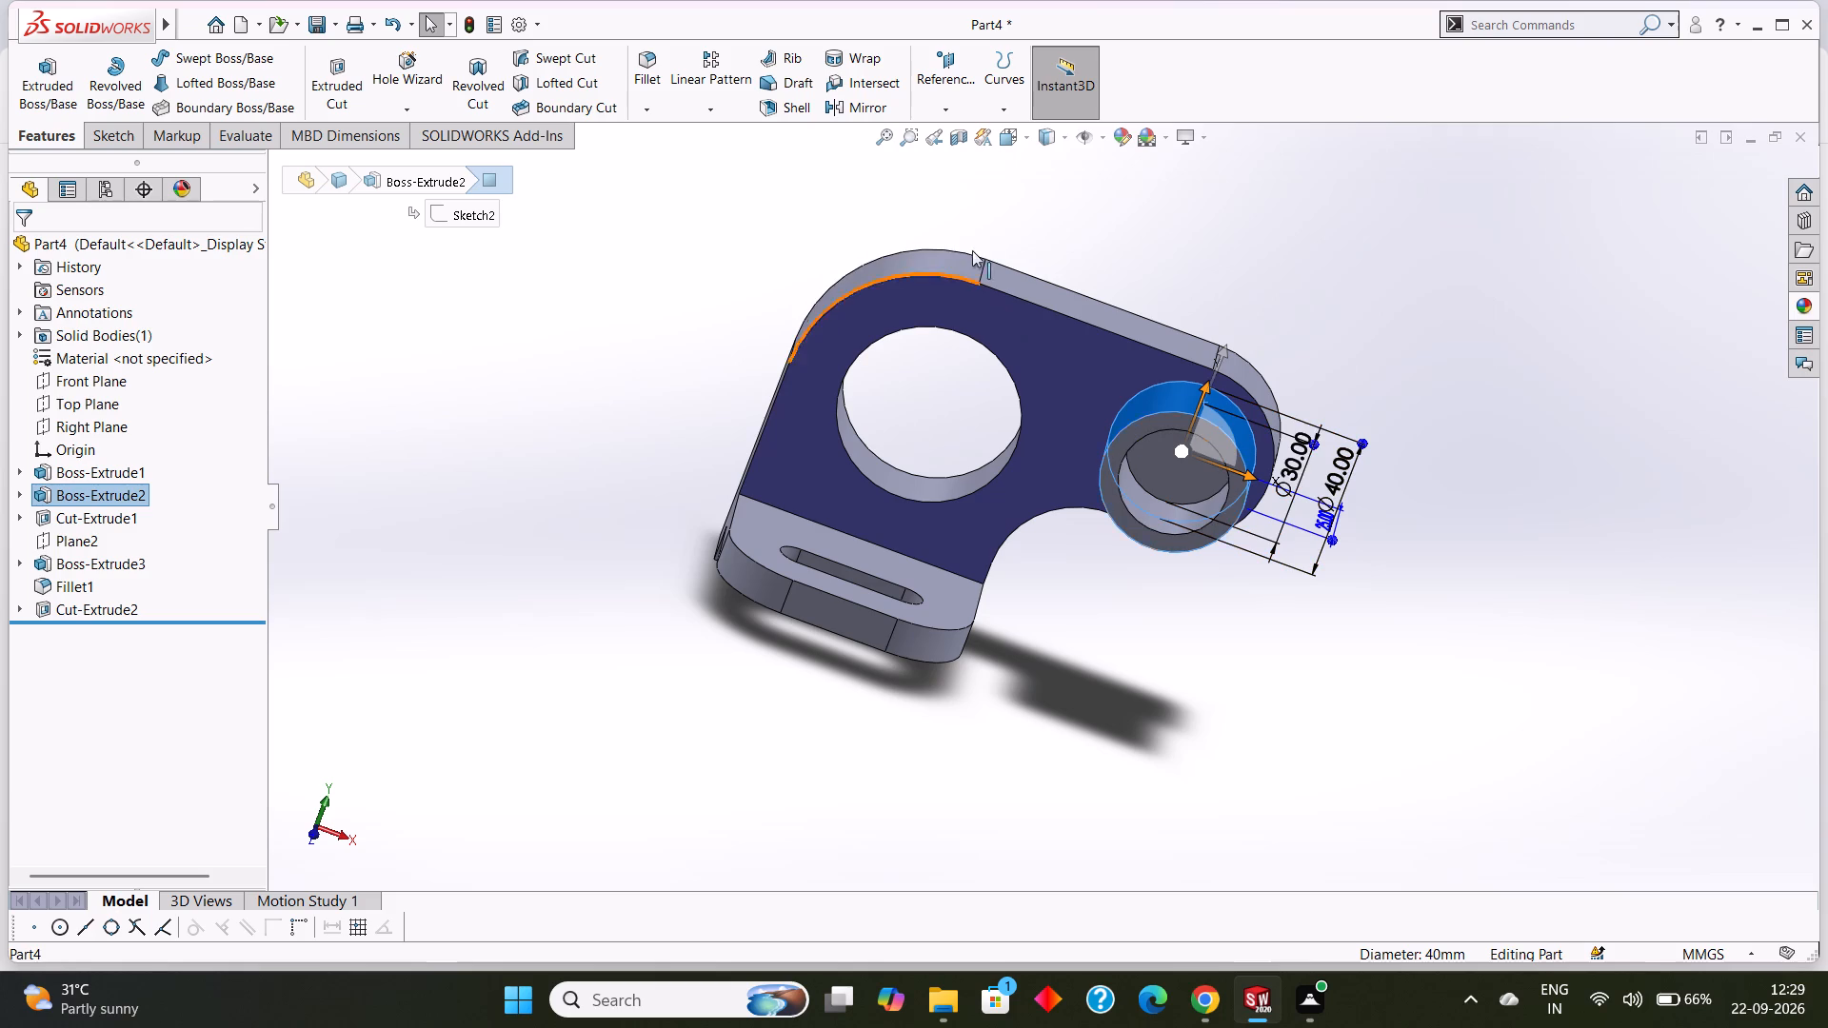
left_click(1130, 141)
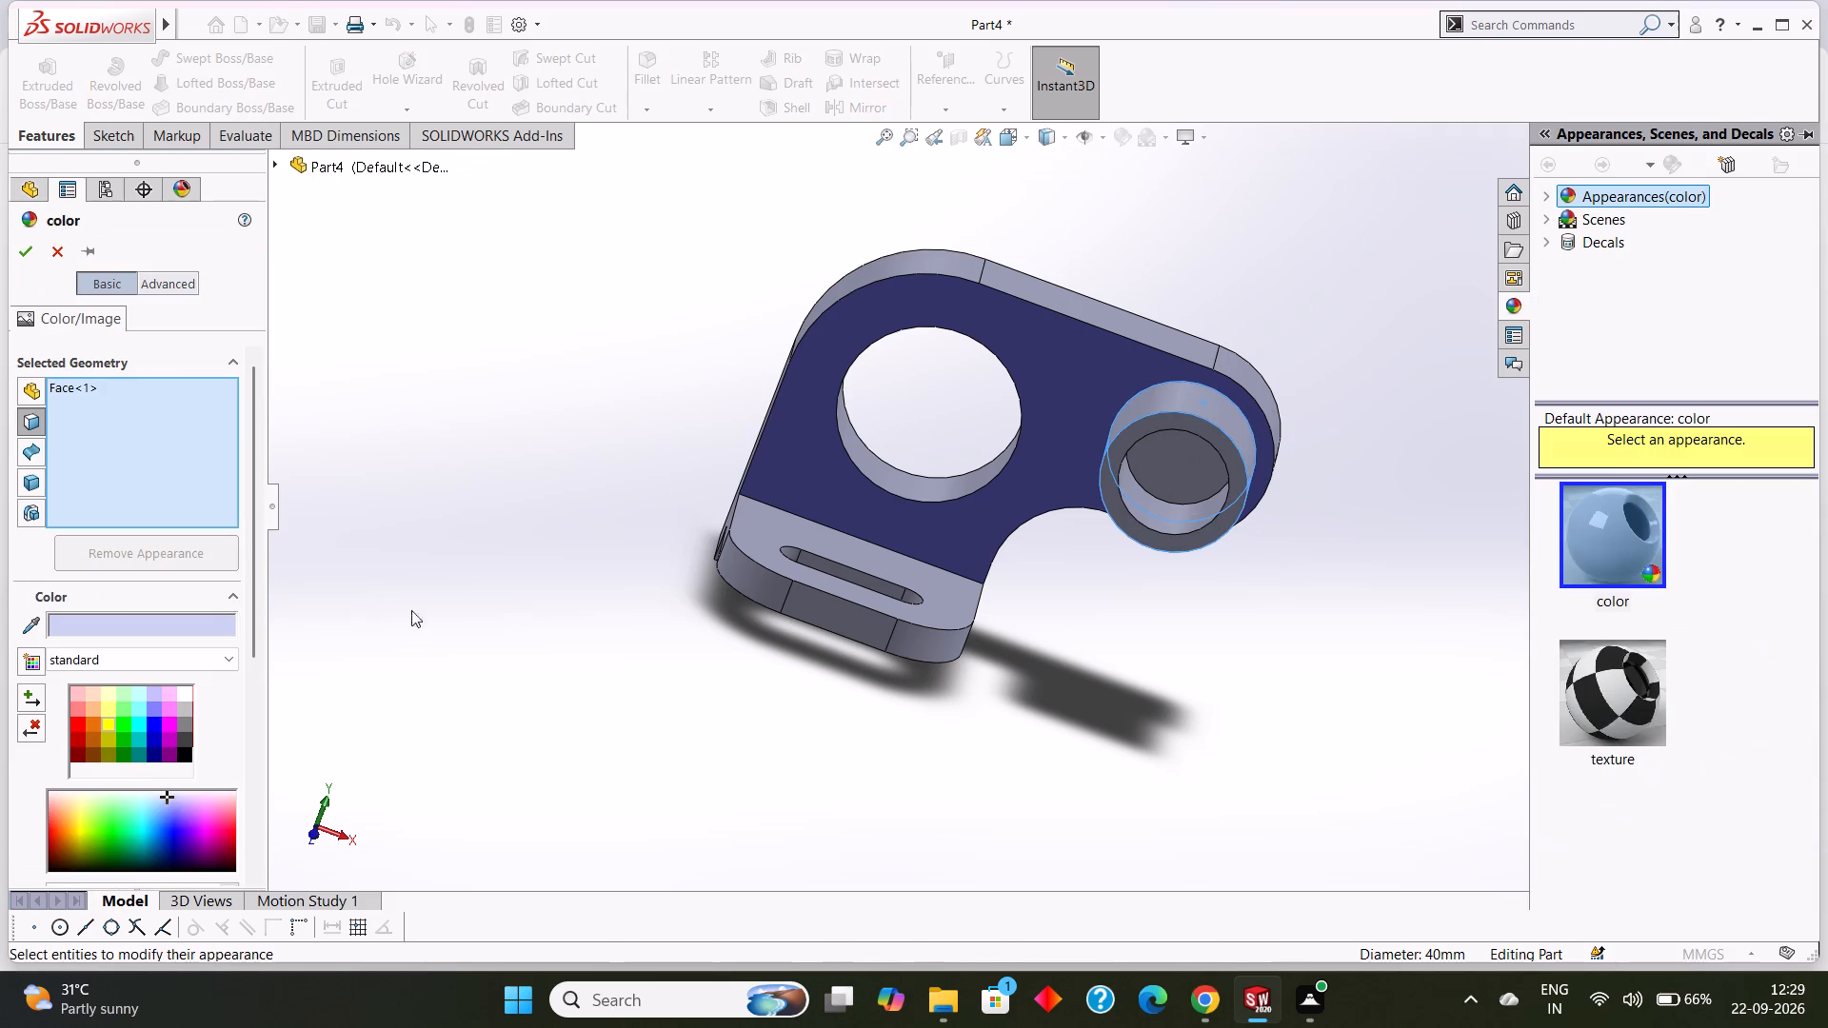
left_click(149, 627)
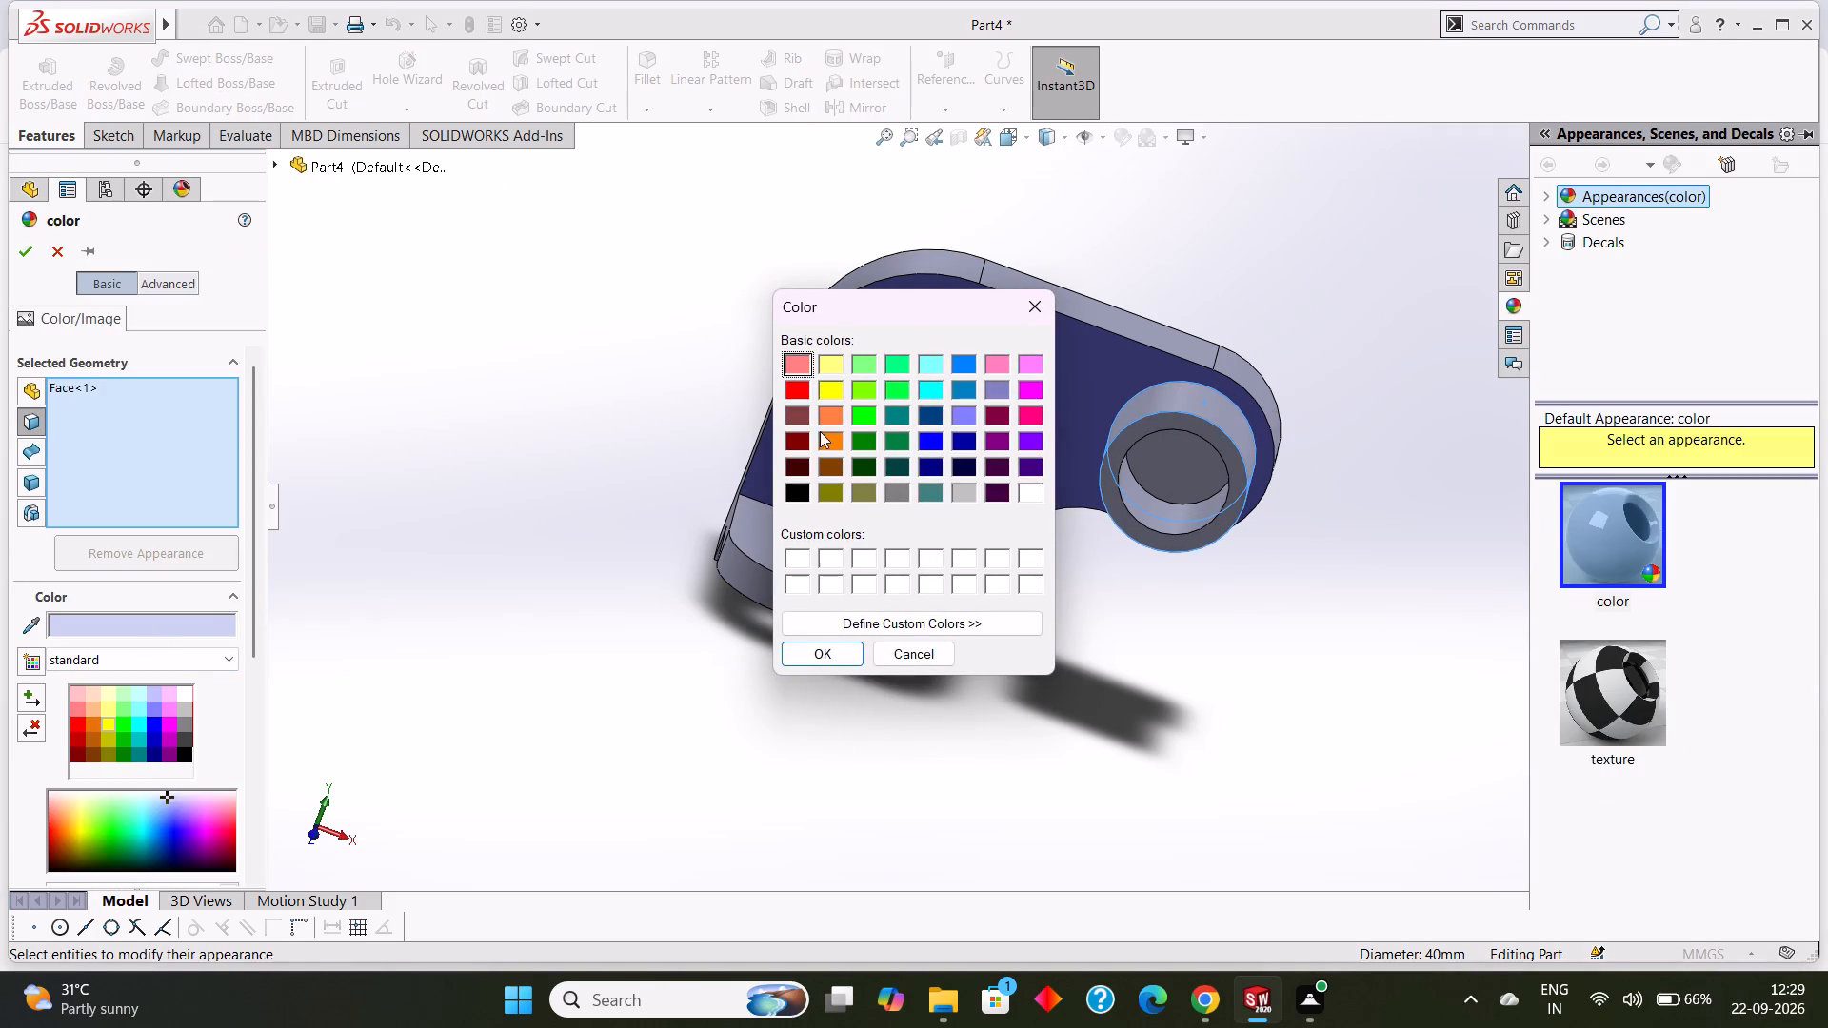
left_click(796, 392)
left_click(824, 645)
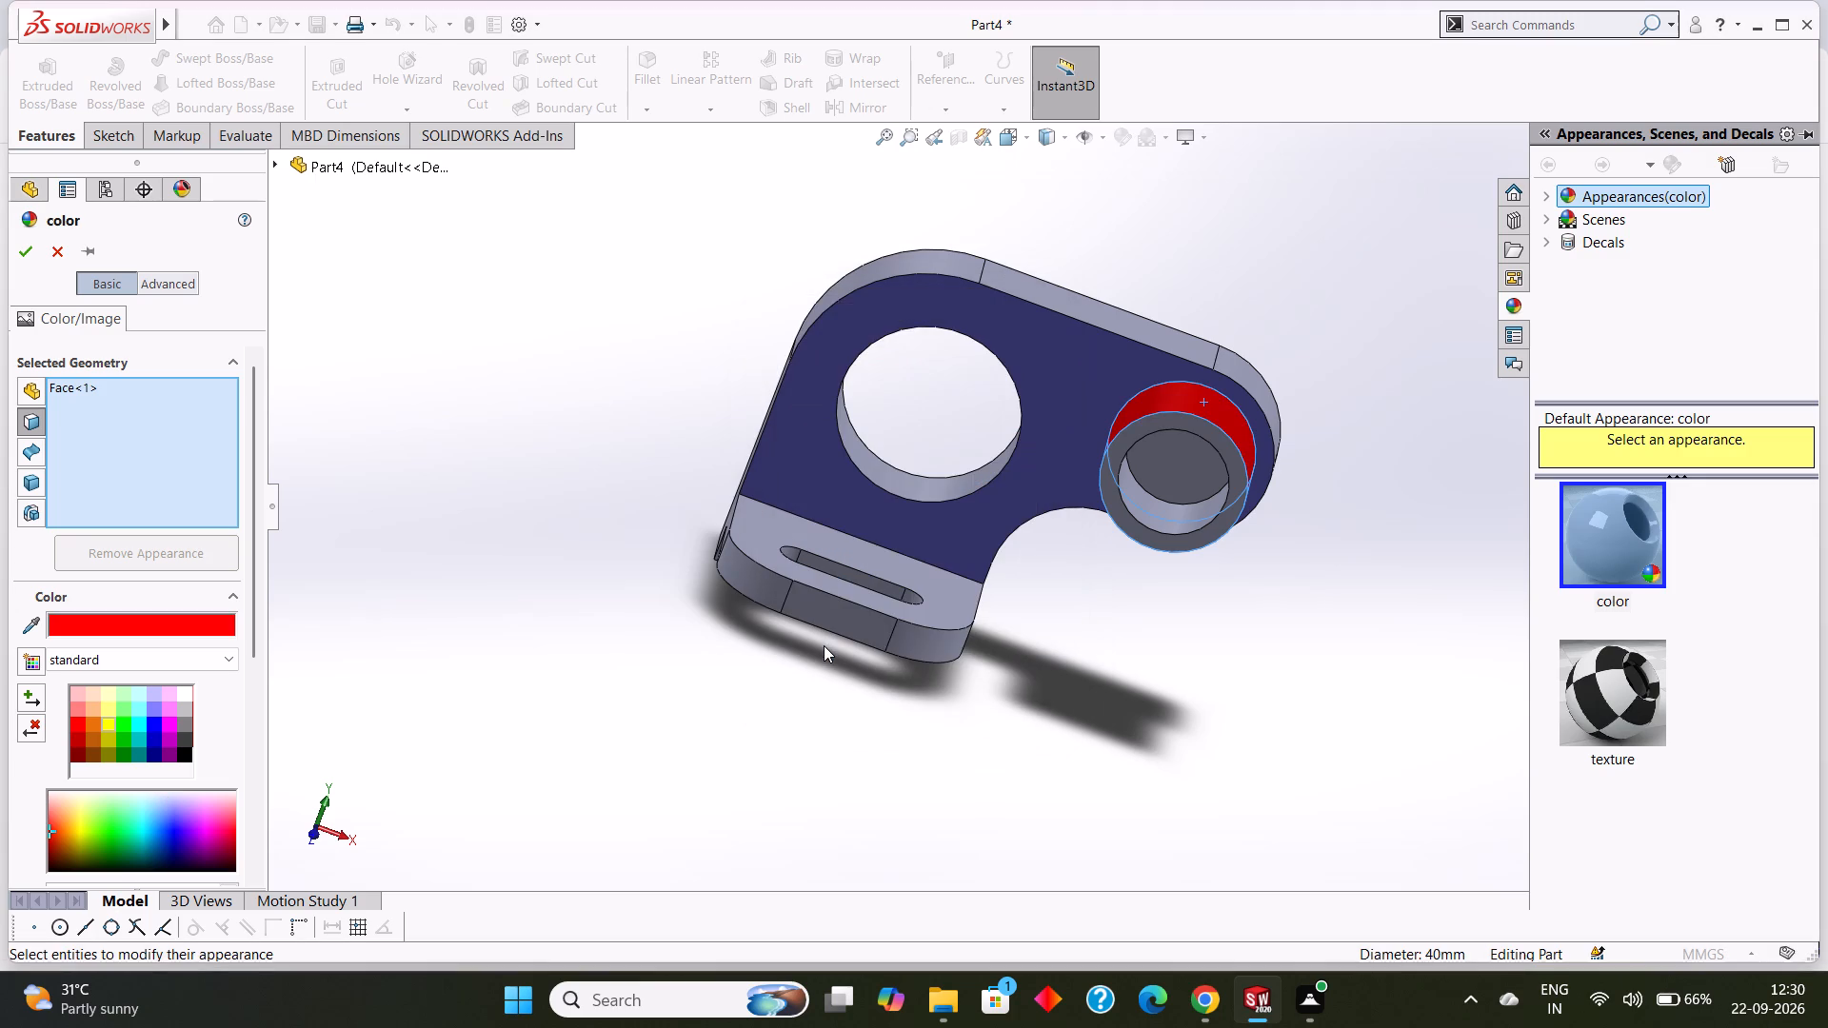
middle_click_drag(1400, 678, 1407, 519)
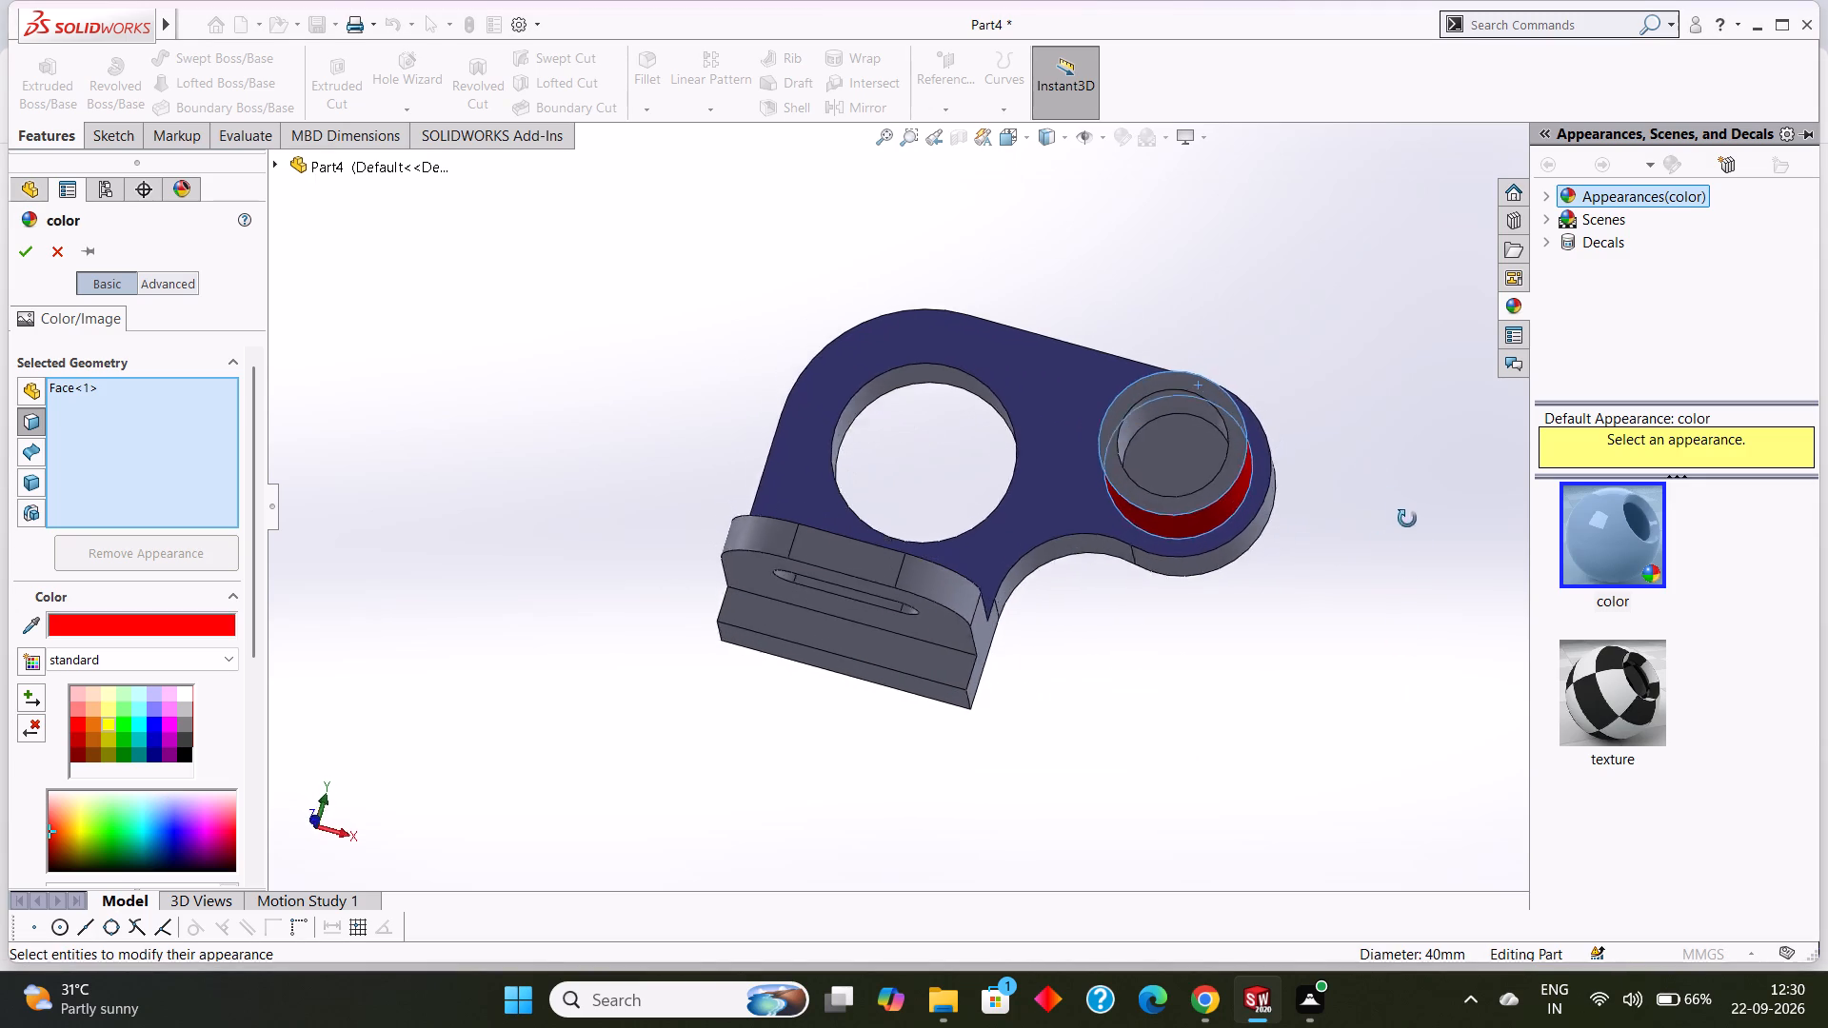
middle_click_drag(1407, 519, 1427, 586)
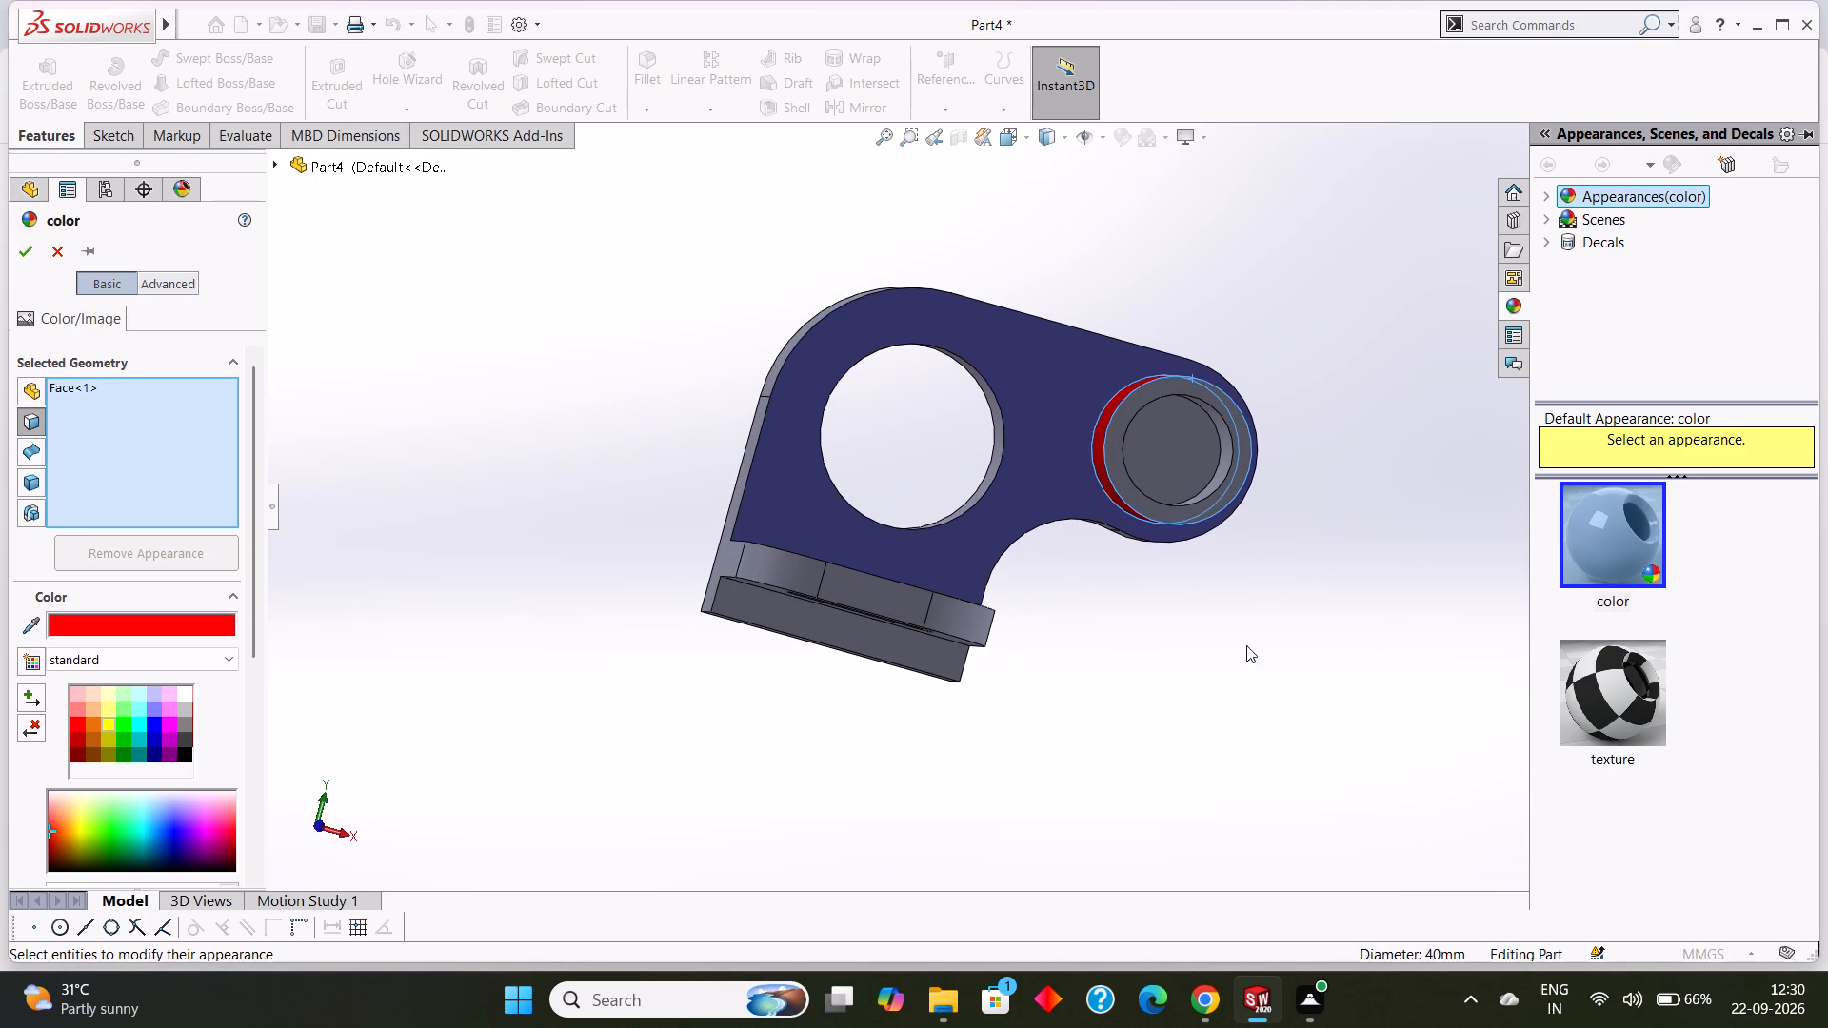
middle_click_drag(1288, 653, 1251, 679)
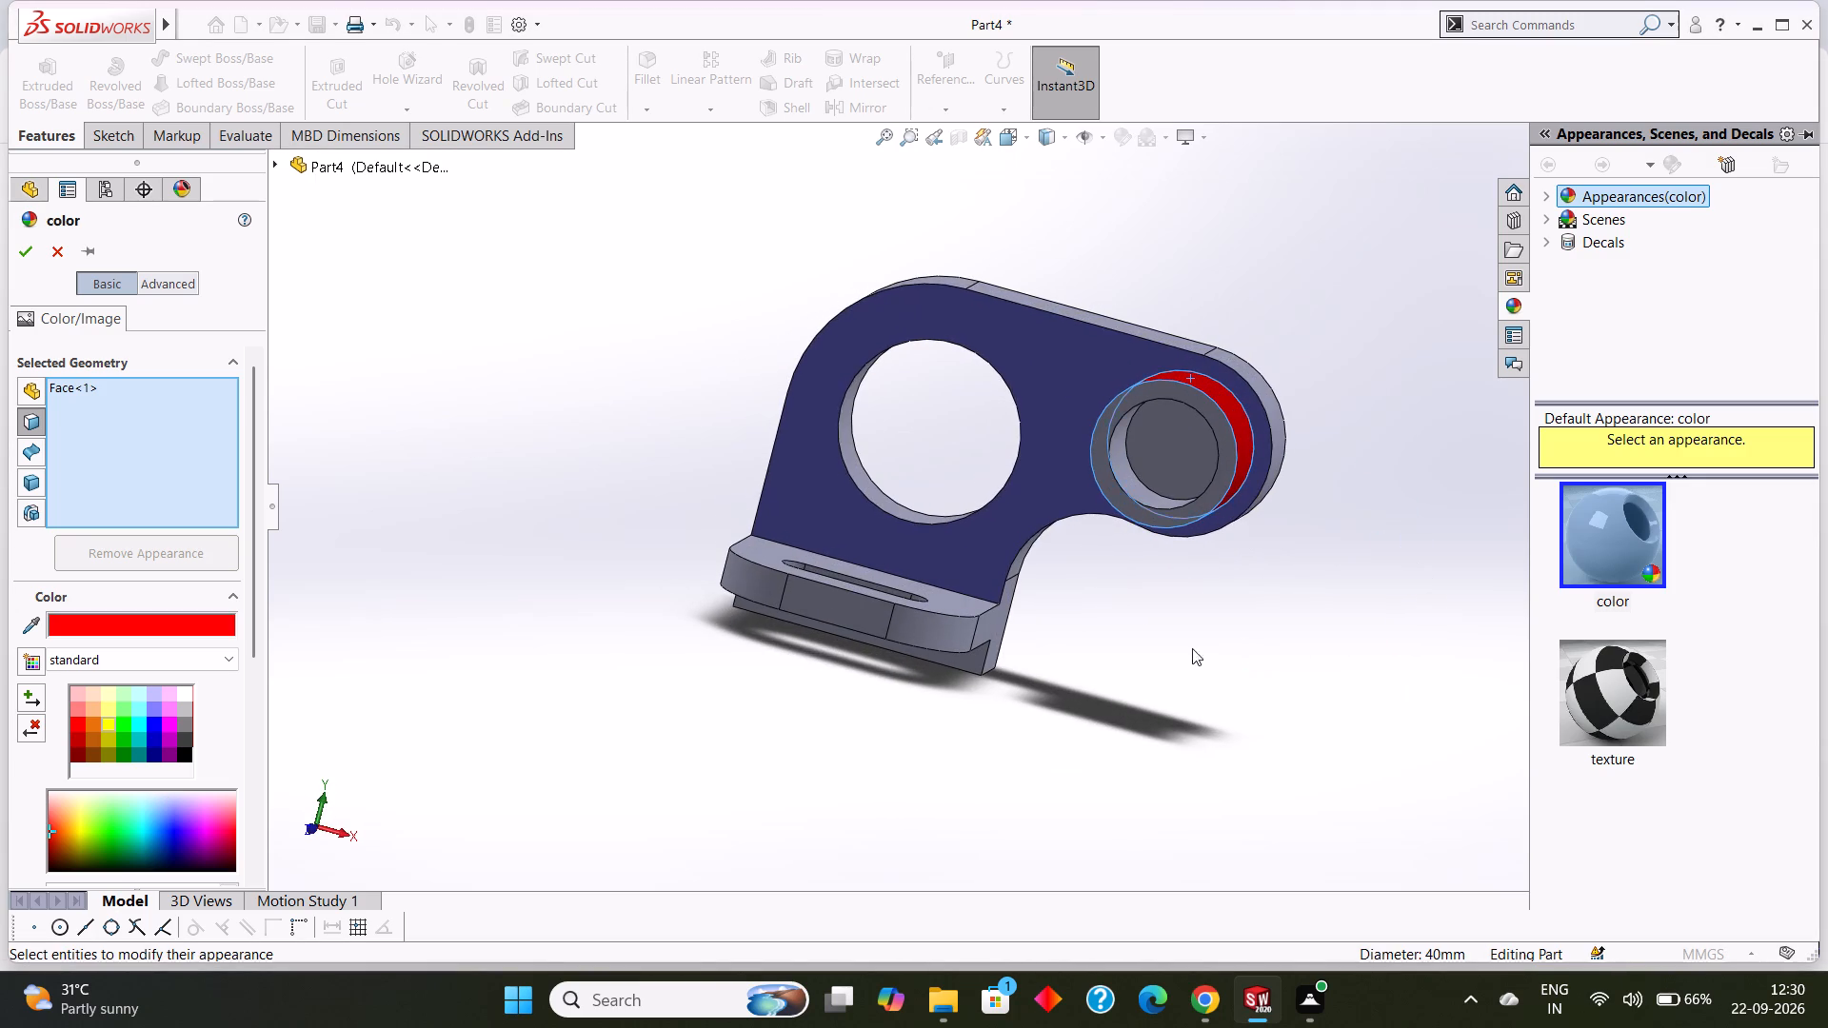
left_click(26, 255)
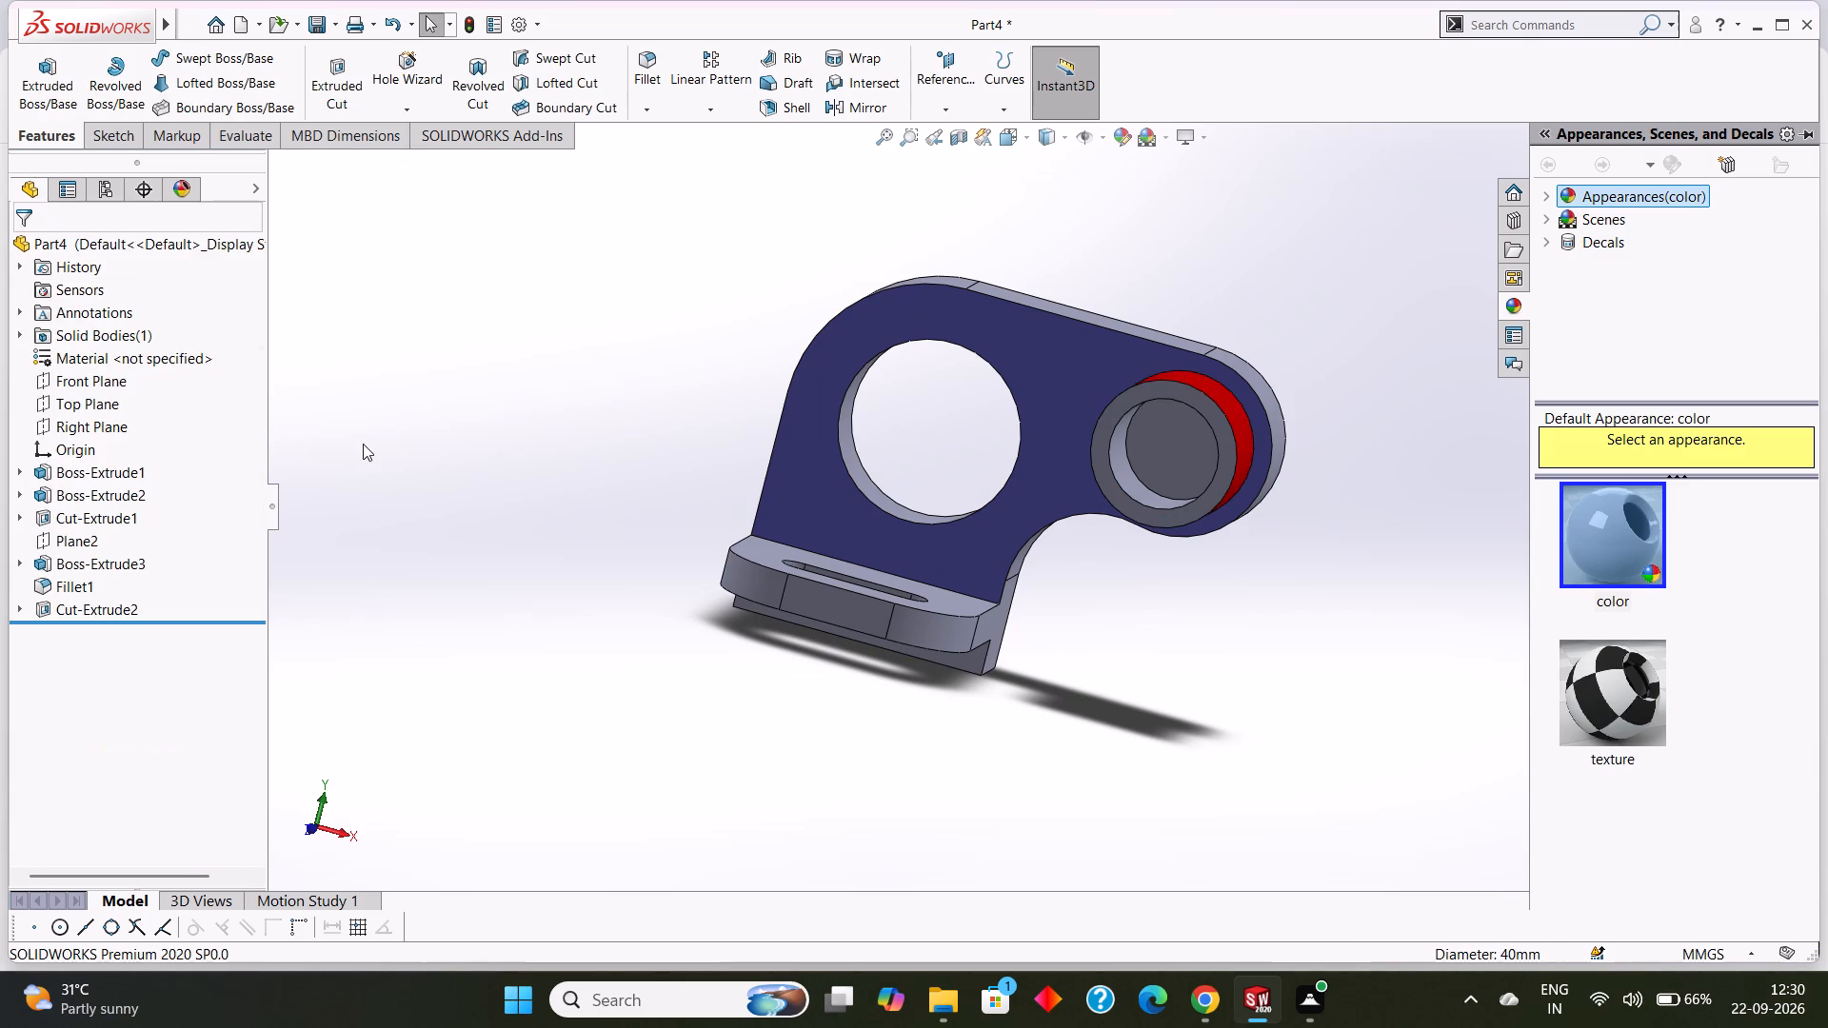
Colour the inner faces of the large Ø50 hole and the ring boss bore light yellow.
middle_click_drag(366, 444, 329, 471)
left_click(887, 414)
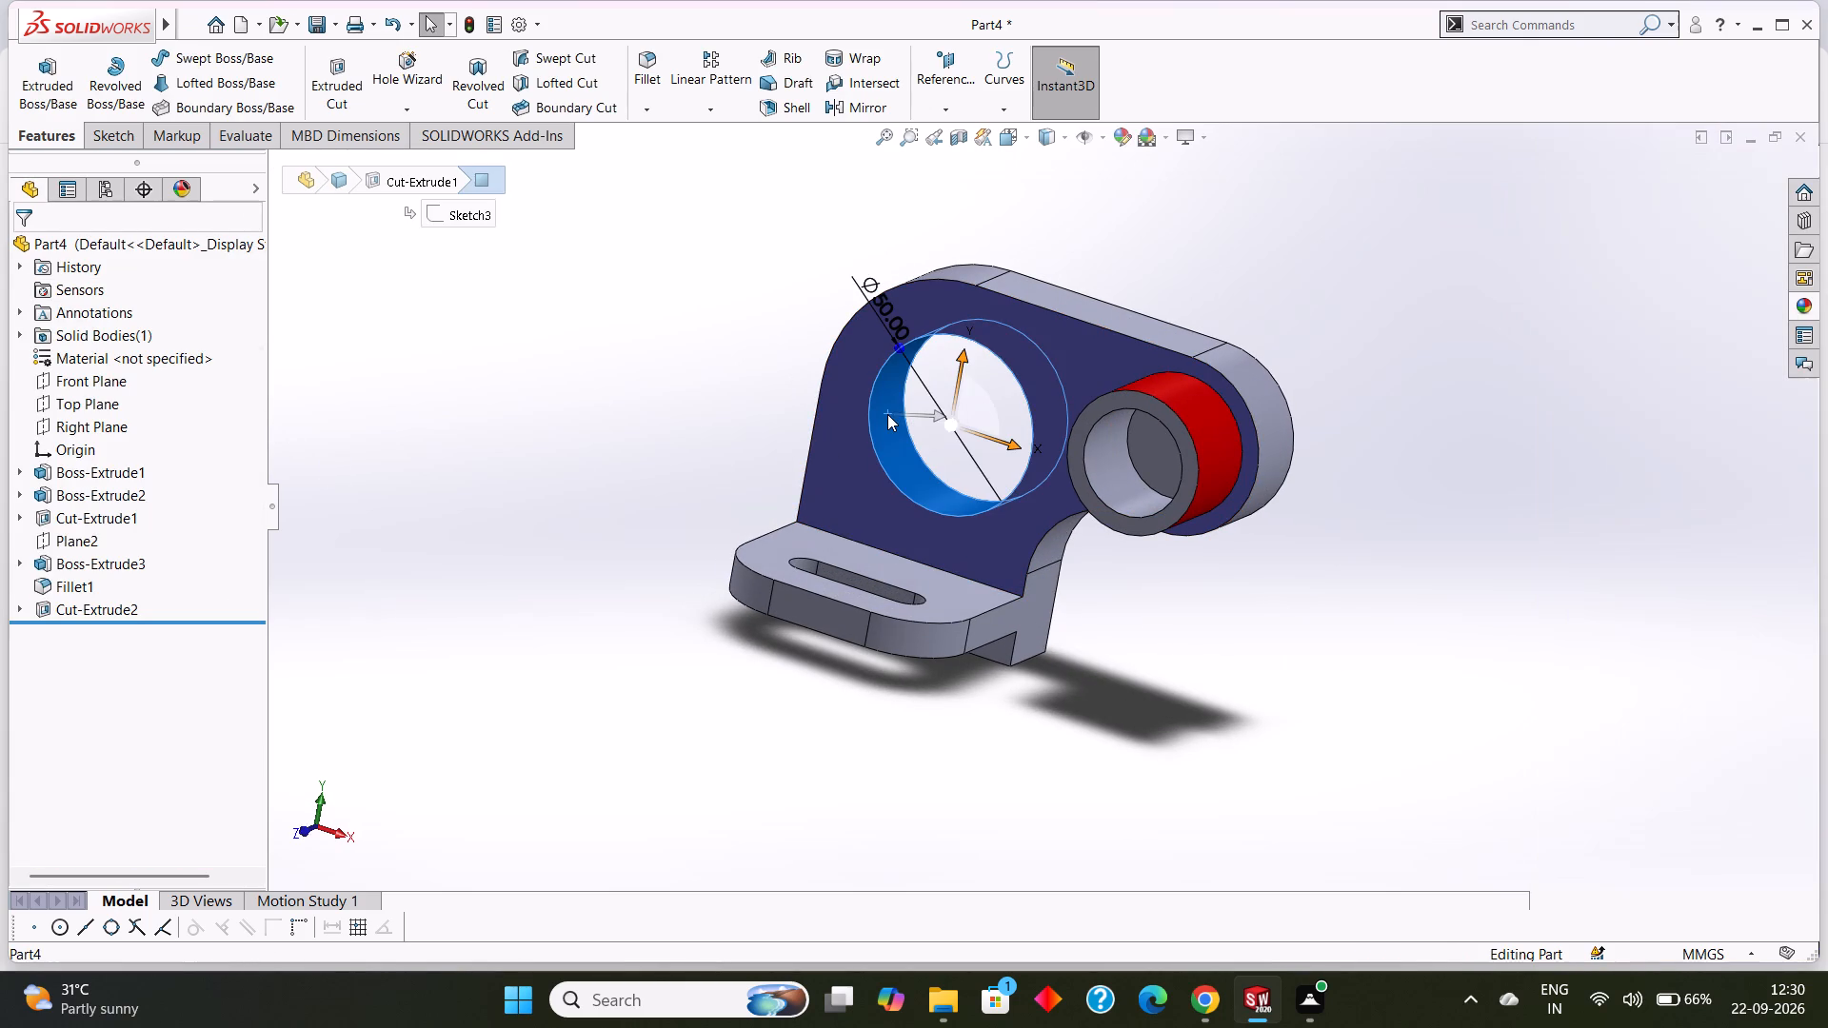
left_click(1107, 452, "ctrl")
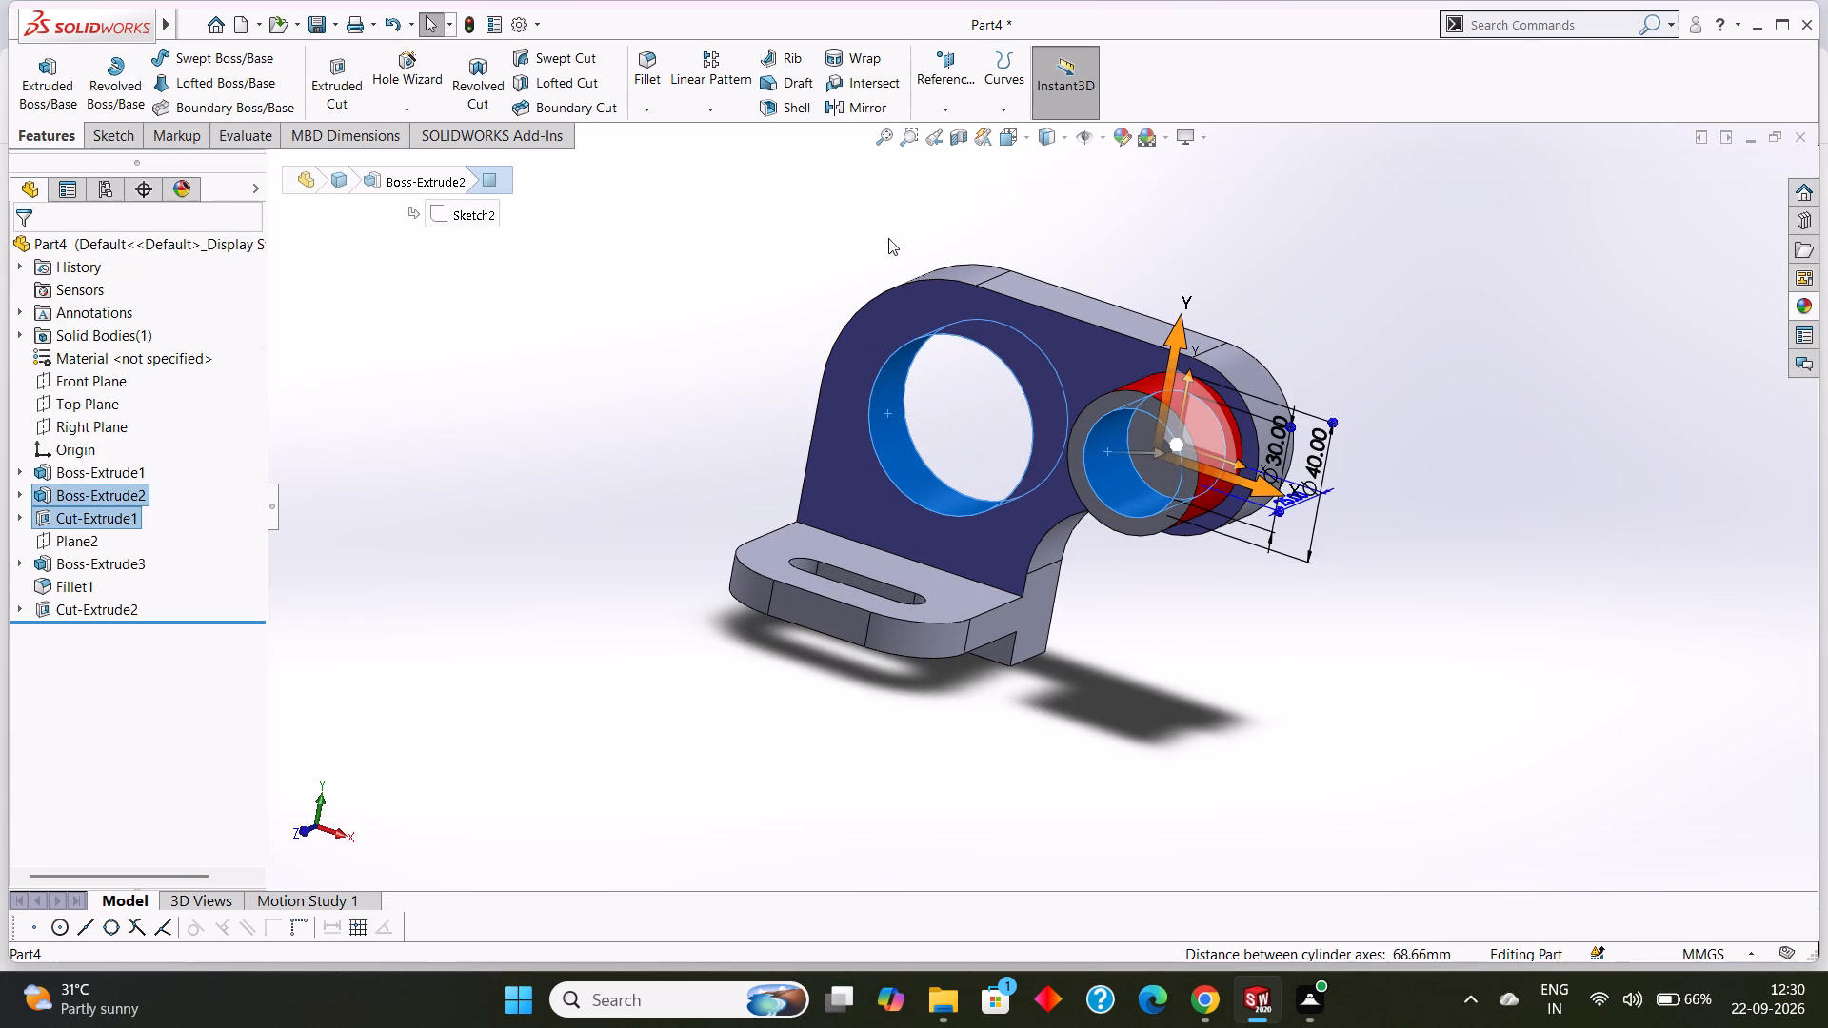
left_click(1111, 138)
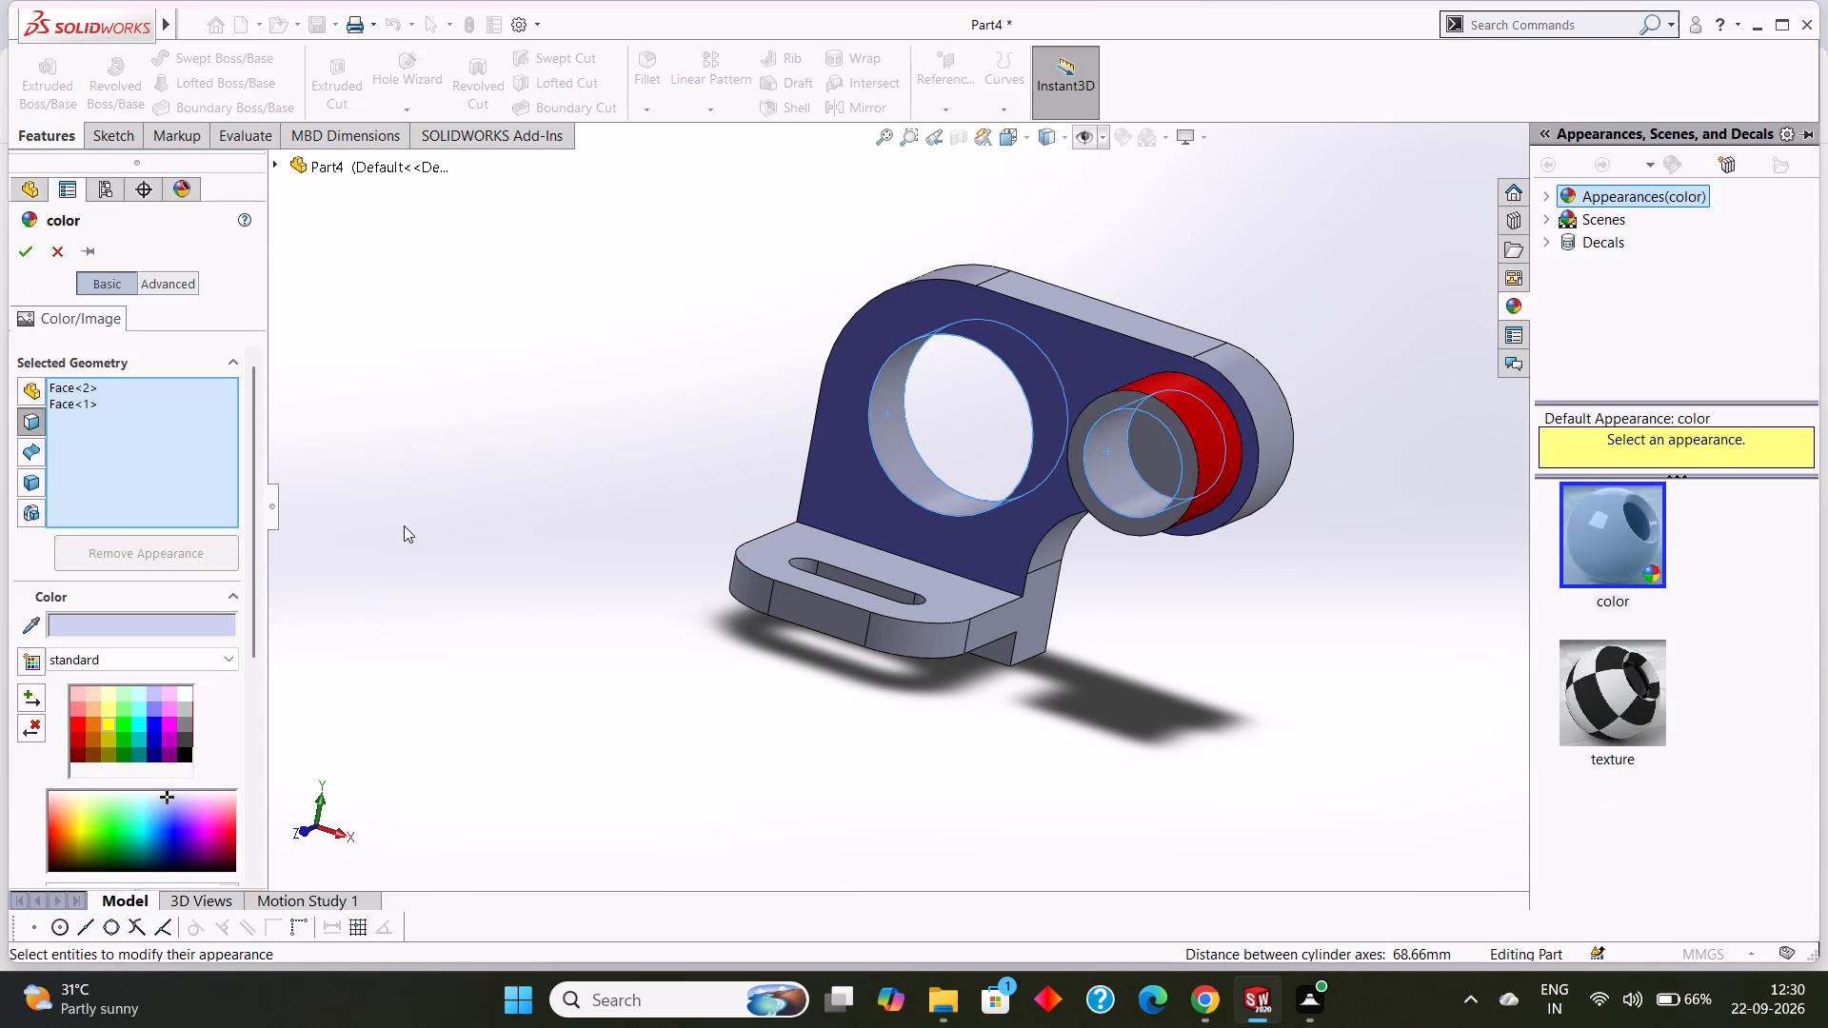
left_click(111, 620)
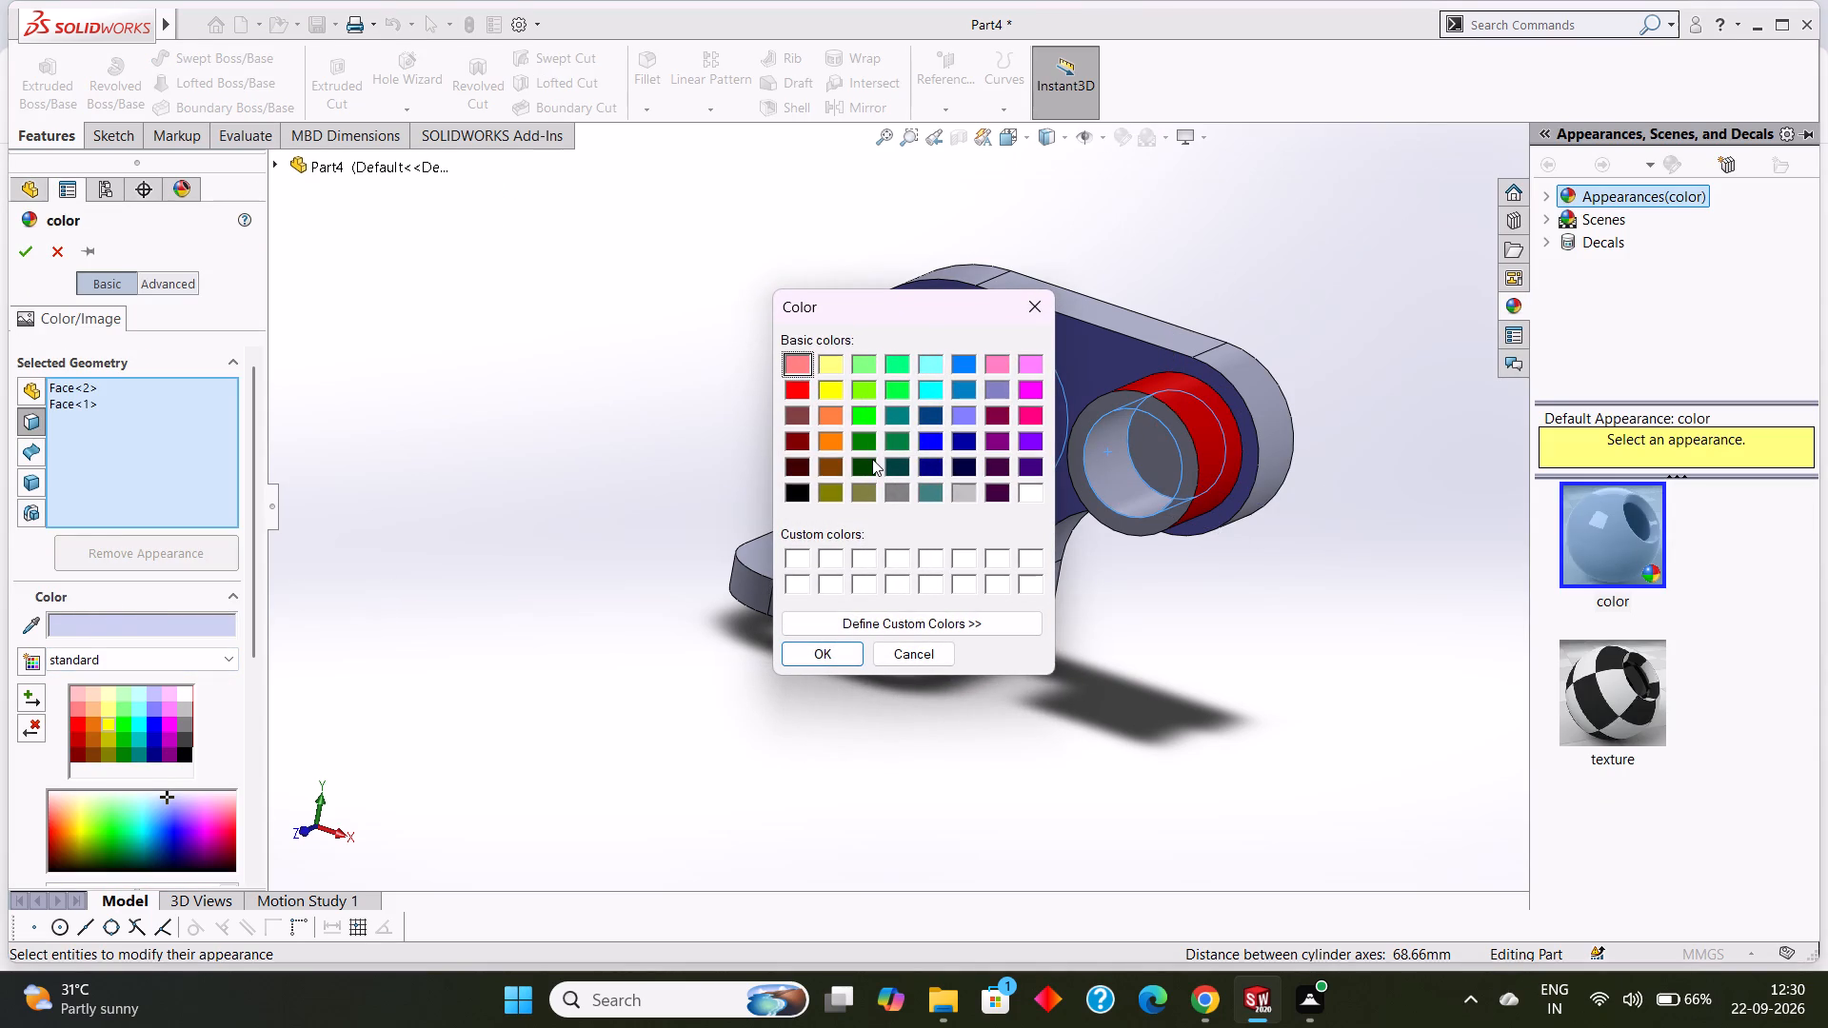
left_click(832, 365)
left_click(23, 257)
left_click(814, 660)
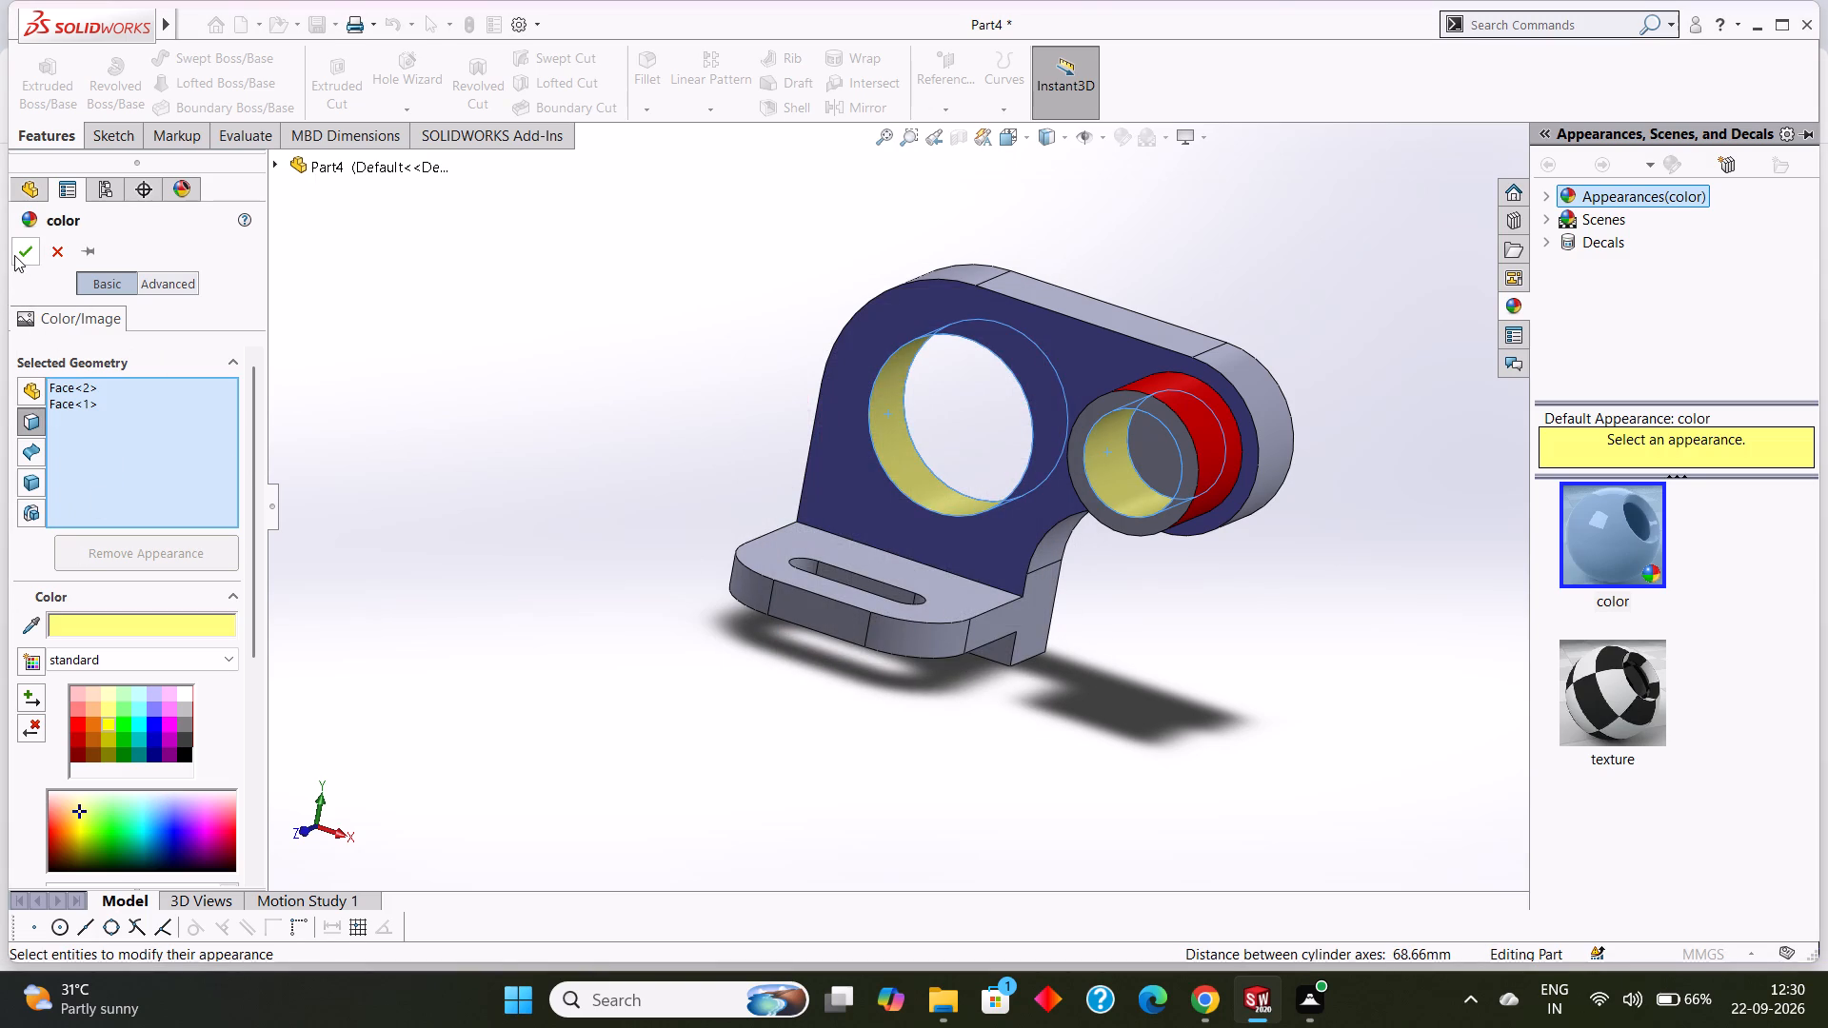
left_click(14, 255)
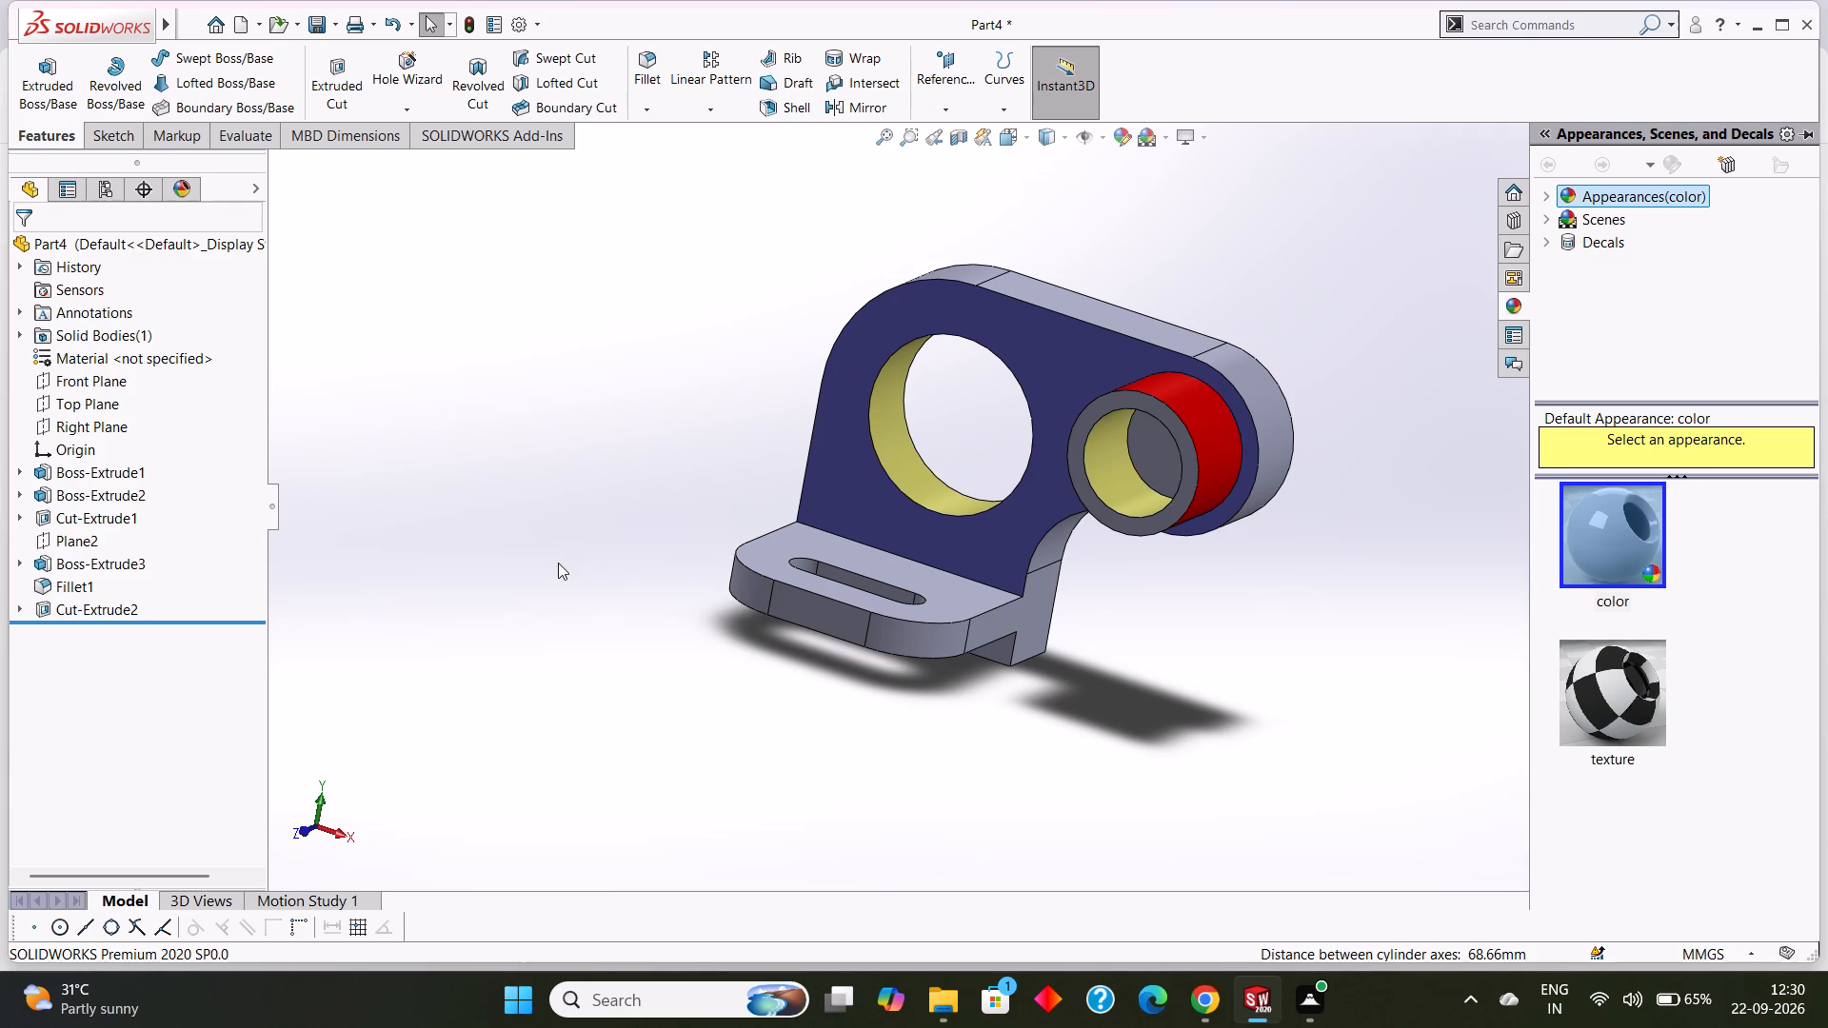
Colour the slotted ledge's upper flat face bright green and accept the appearance.
middle_click_drag(558, 563, 583, 640)
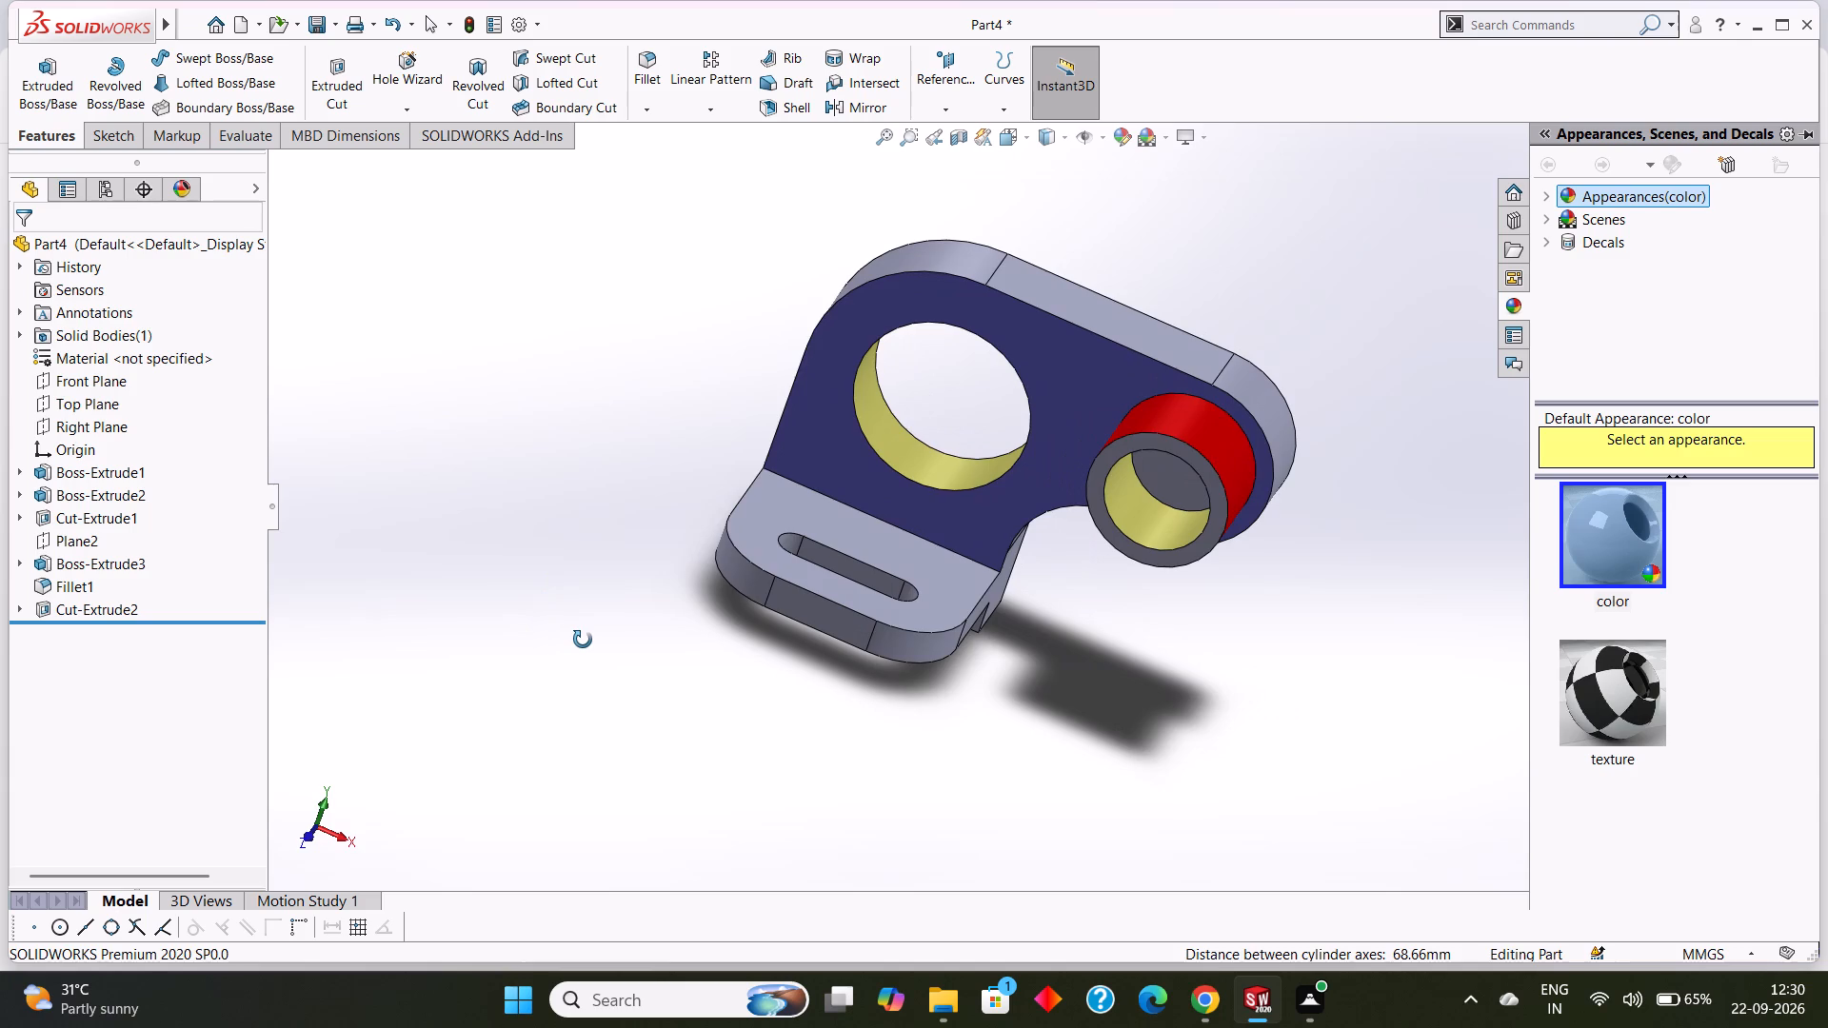
middle_click_drag(583, 640, 579, 653)
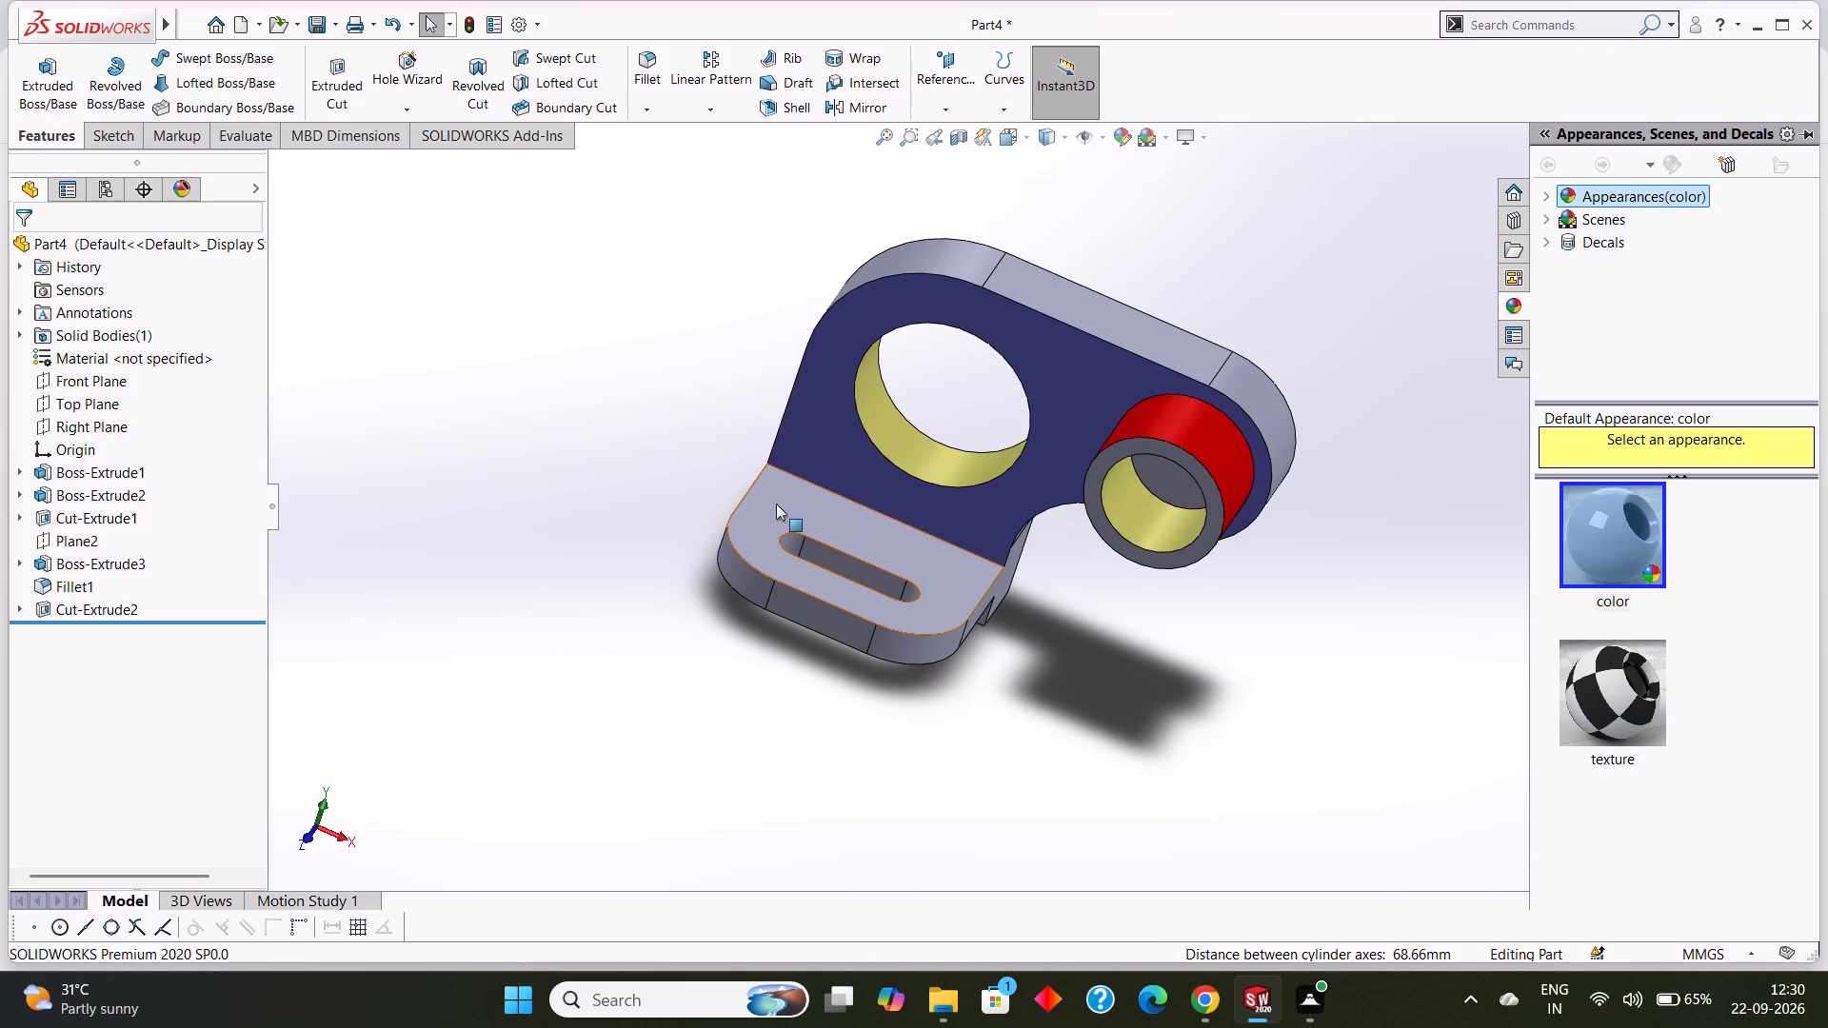
left_click(776, 504)
left_click(1121, 146)
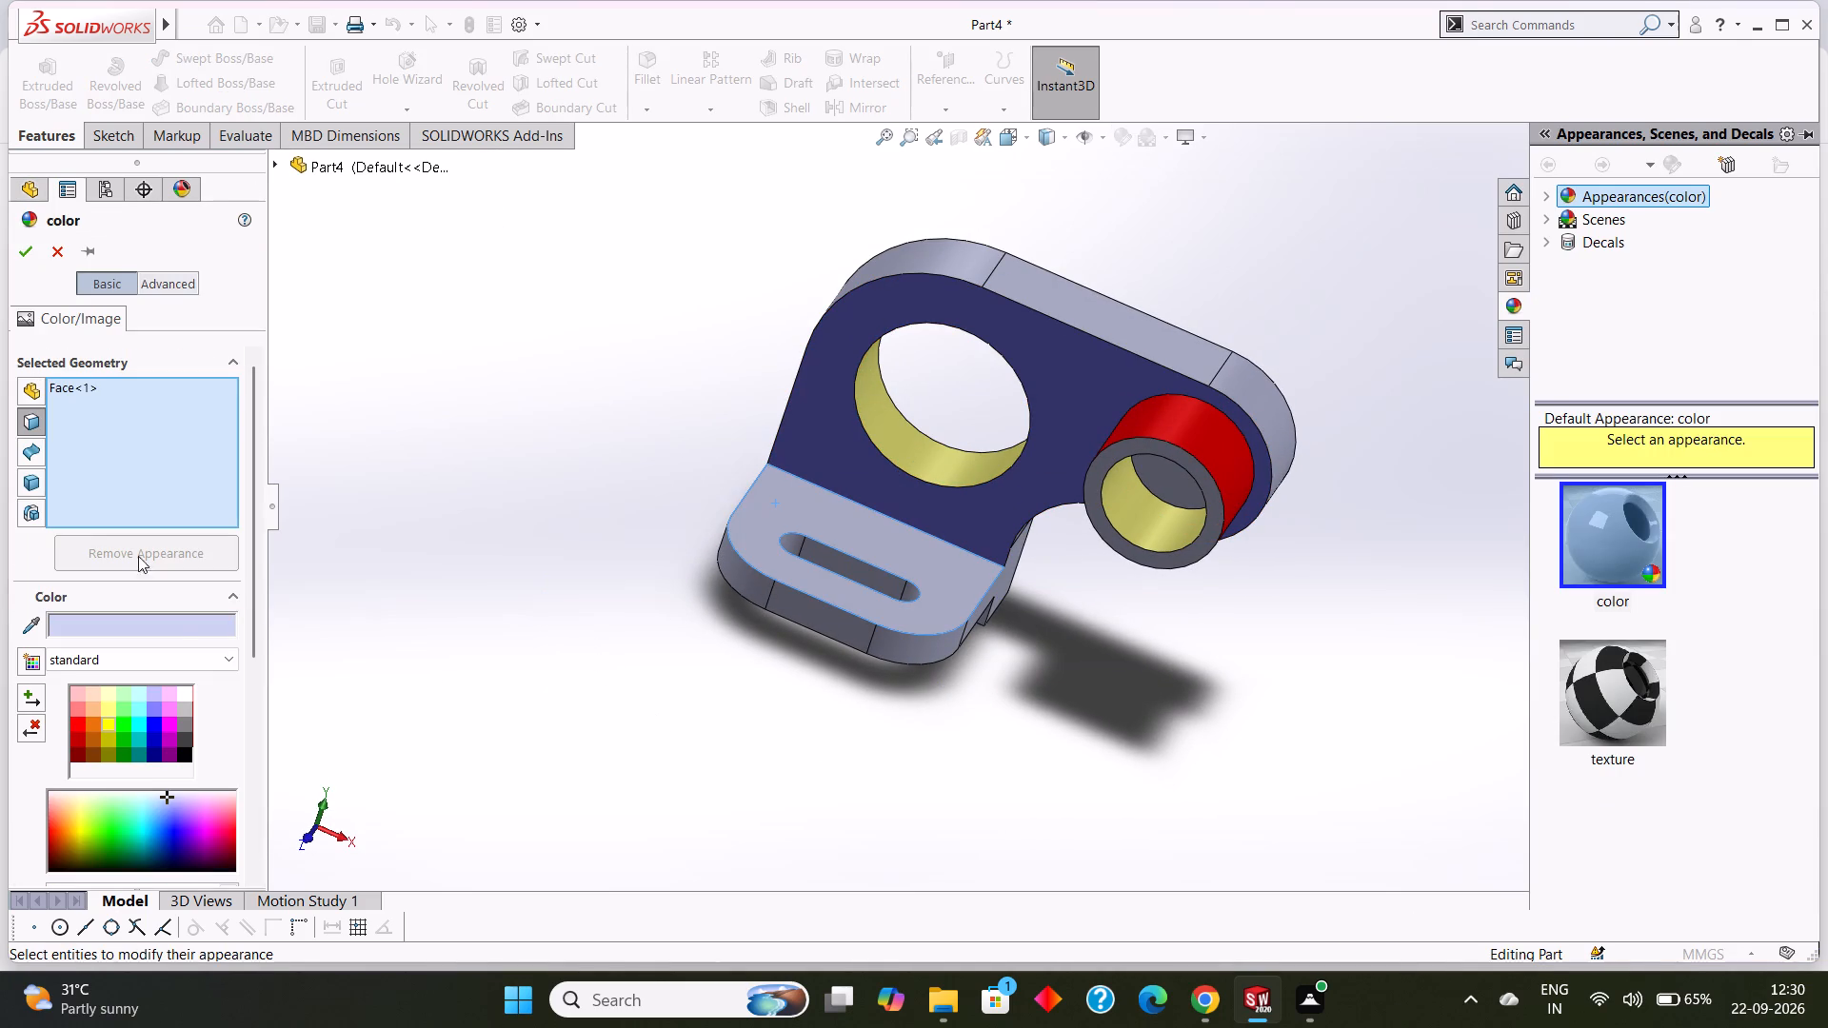
left_click(171, 625)
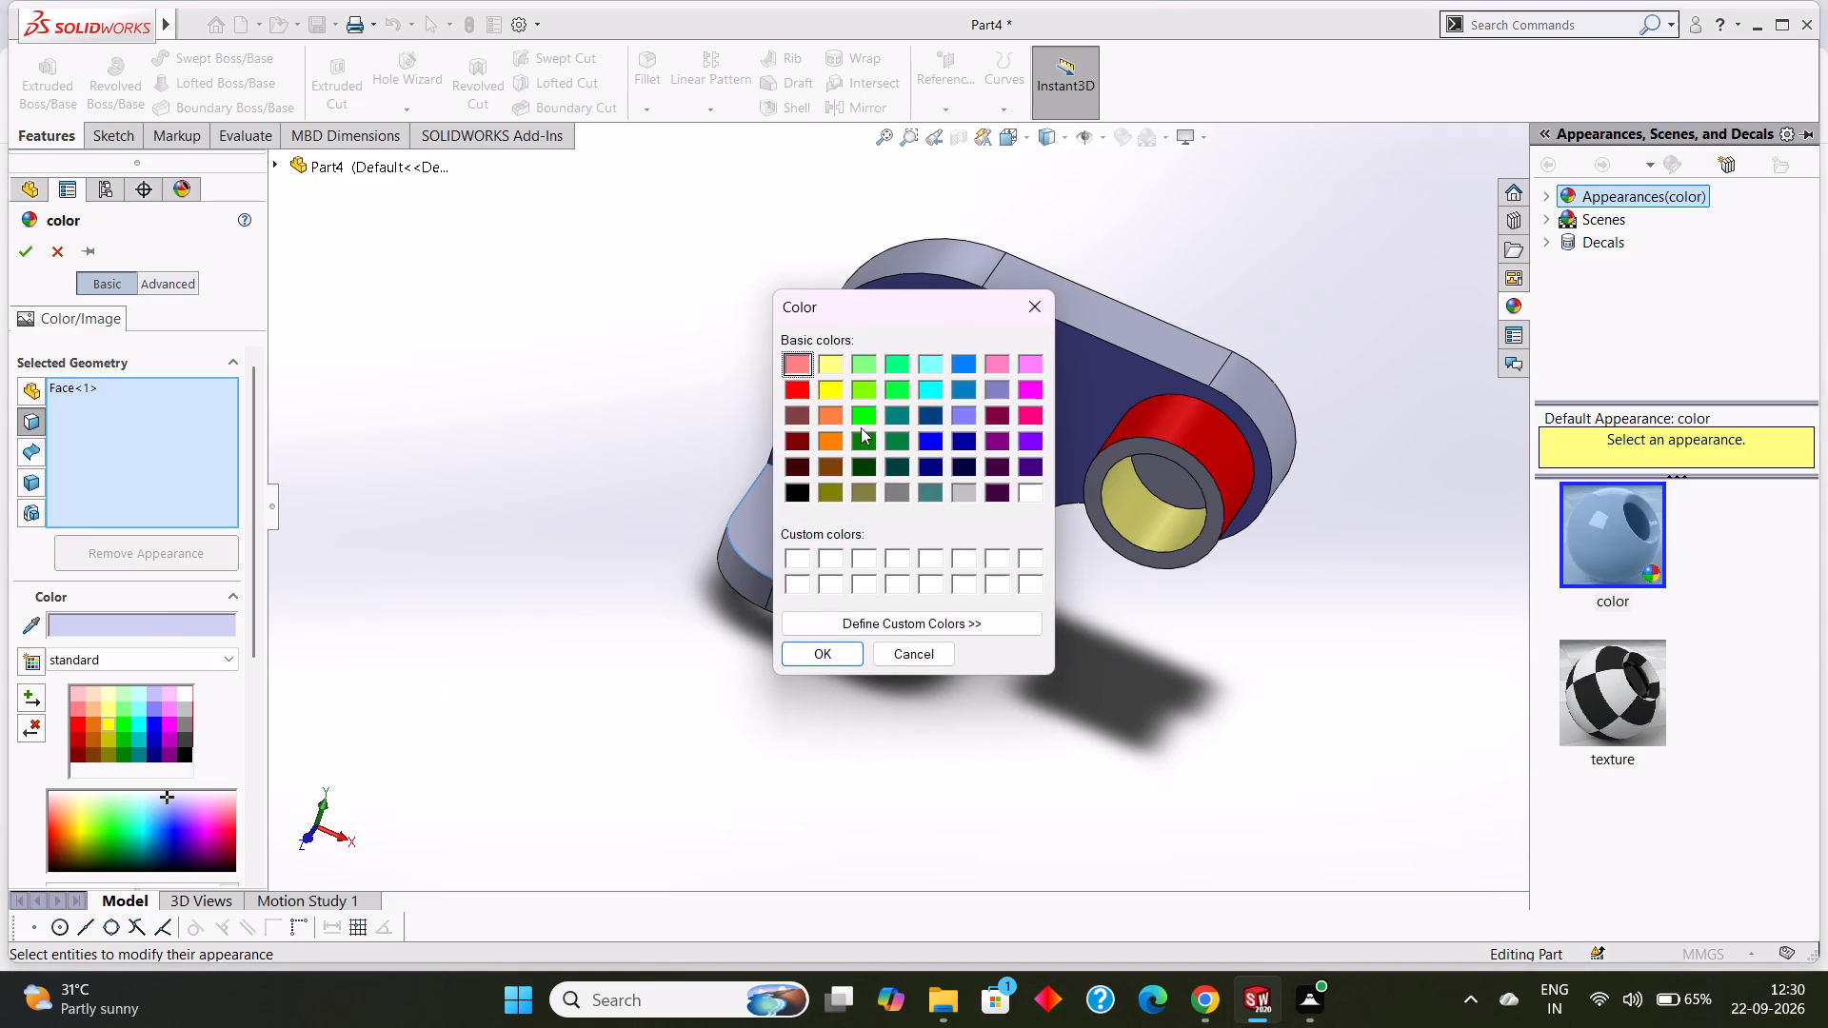
left_click(865, 417)
left_click(816, 653)
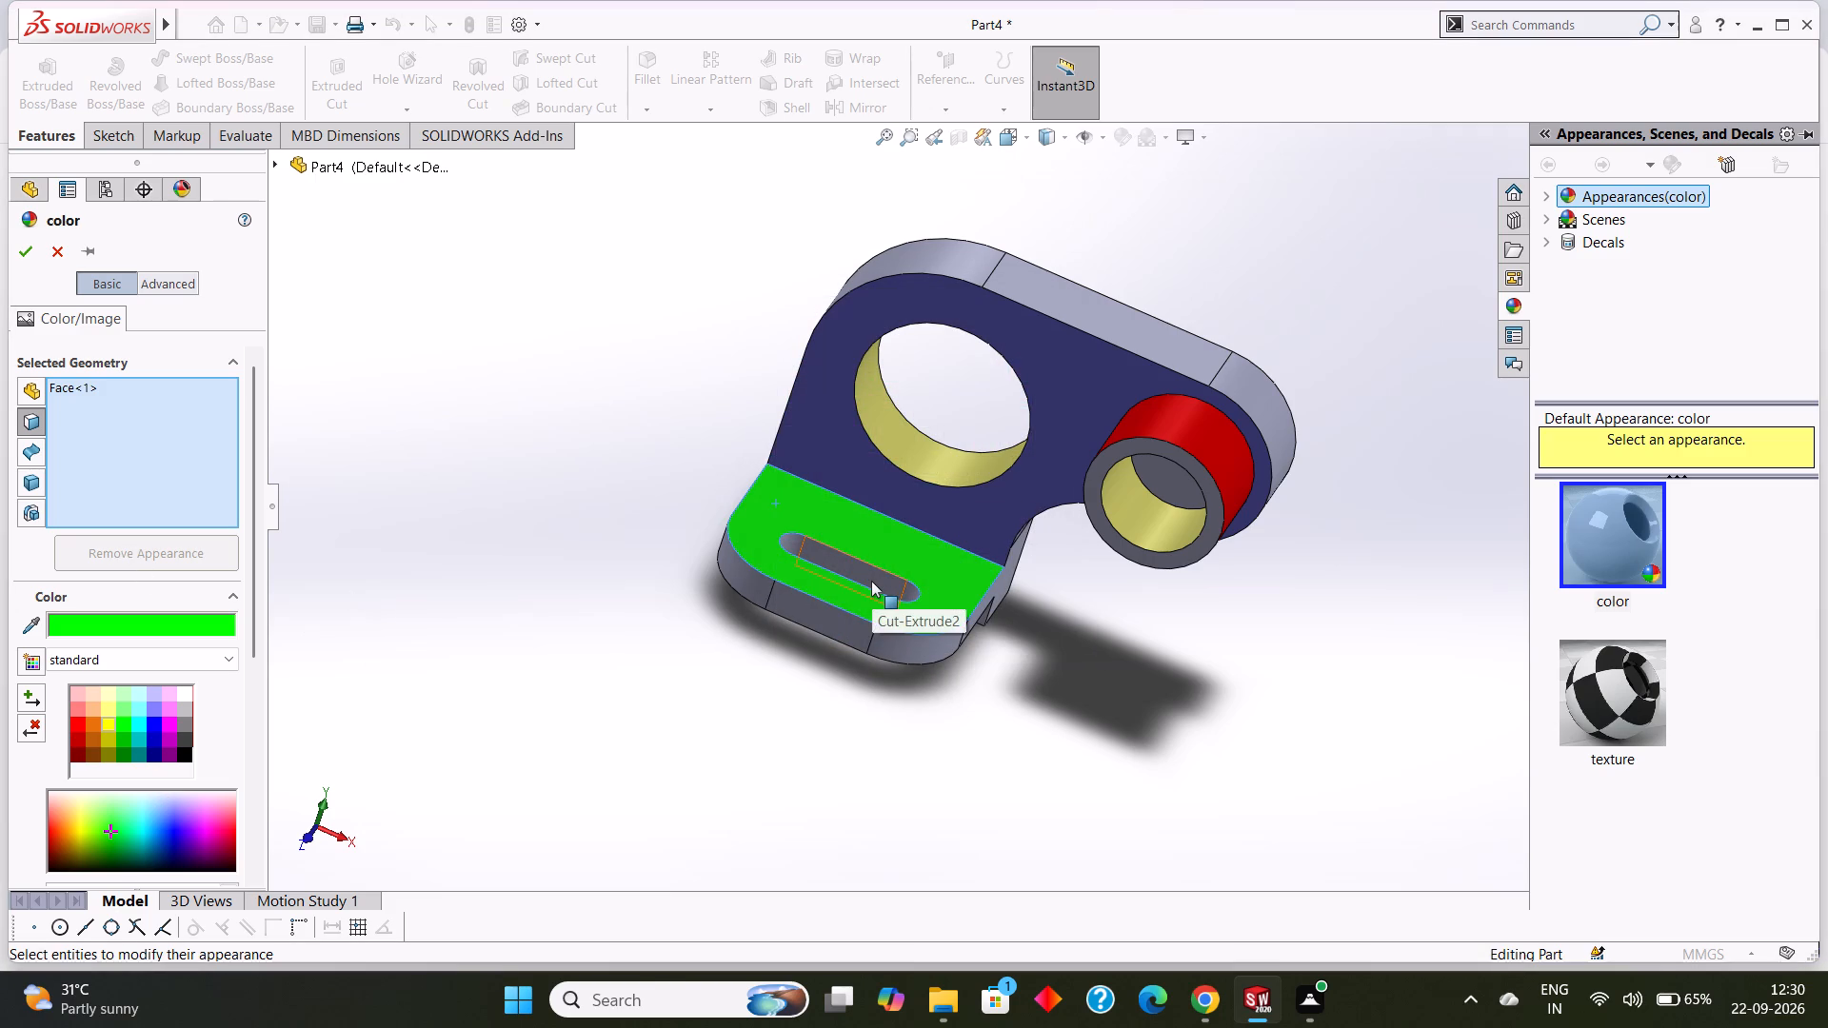
left_click(30, 248)
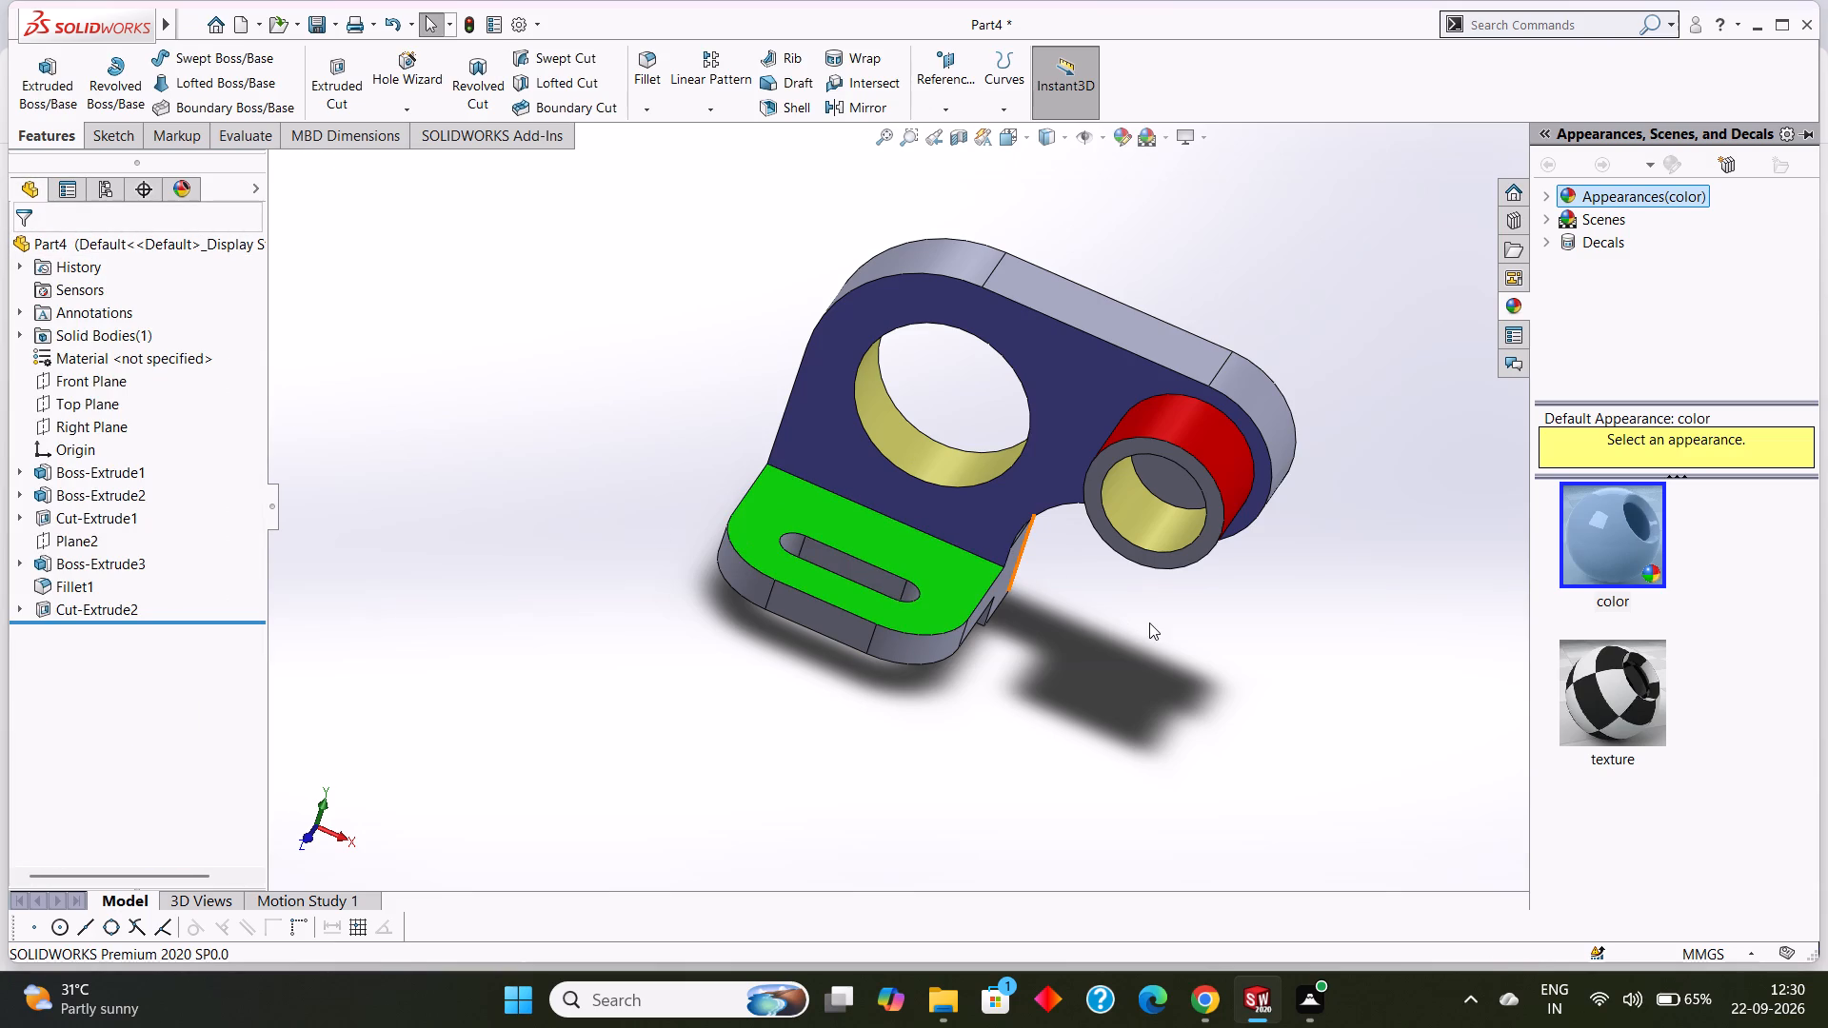
Colour the flat sloping edge face along the top of the plate light blue-violet and accept the appearance.
middle_click(1149, 623)
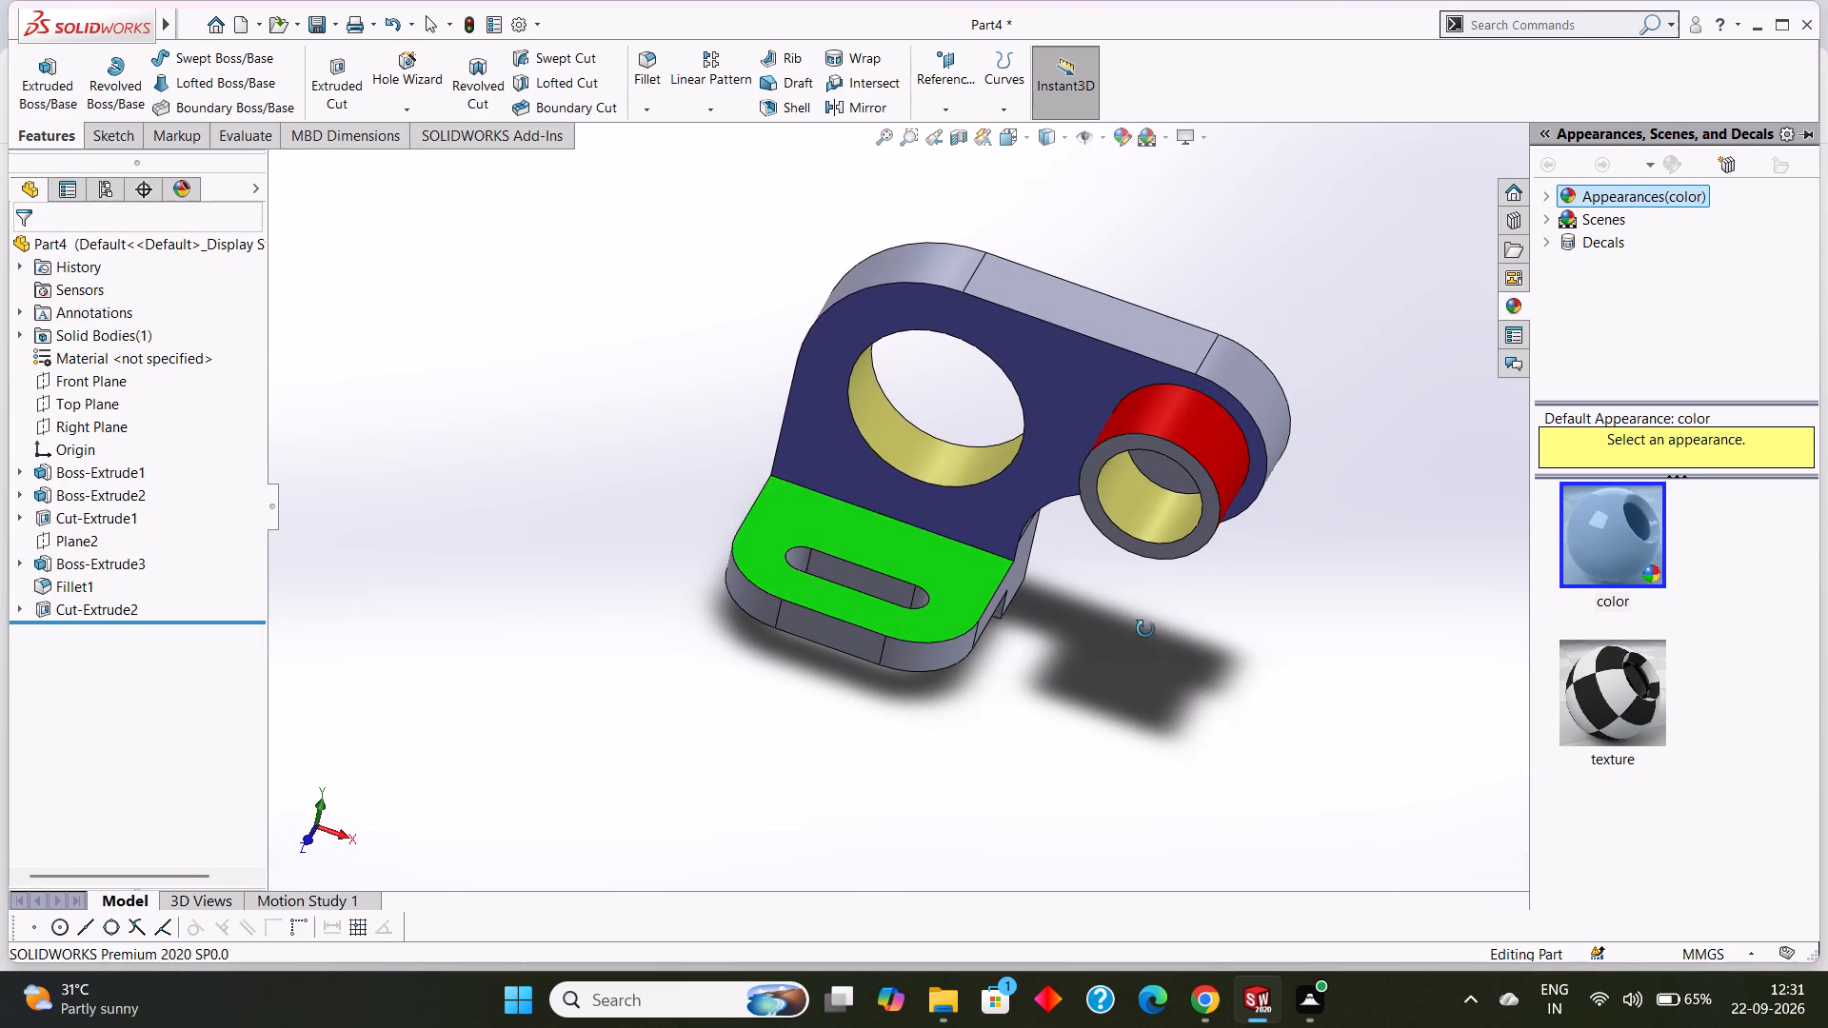
scroll(1145, 629, "up", 1)
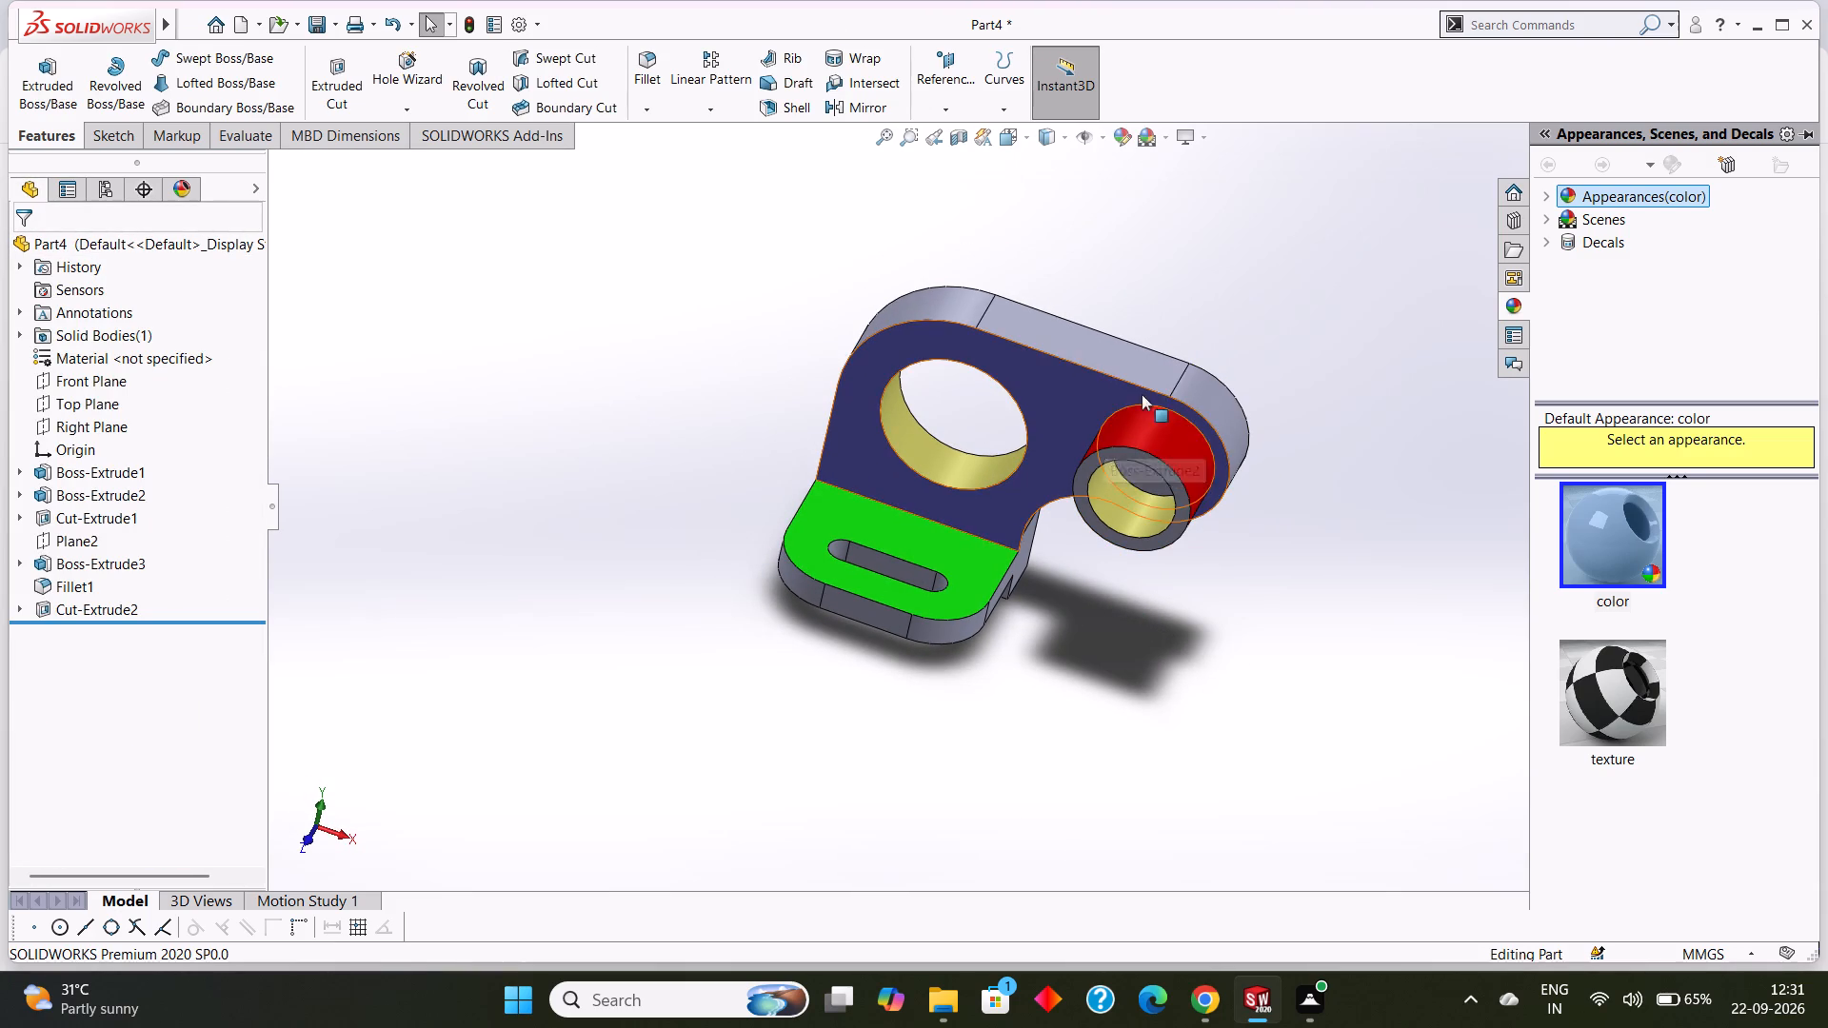
left_click(1057, 326)
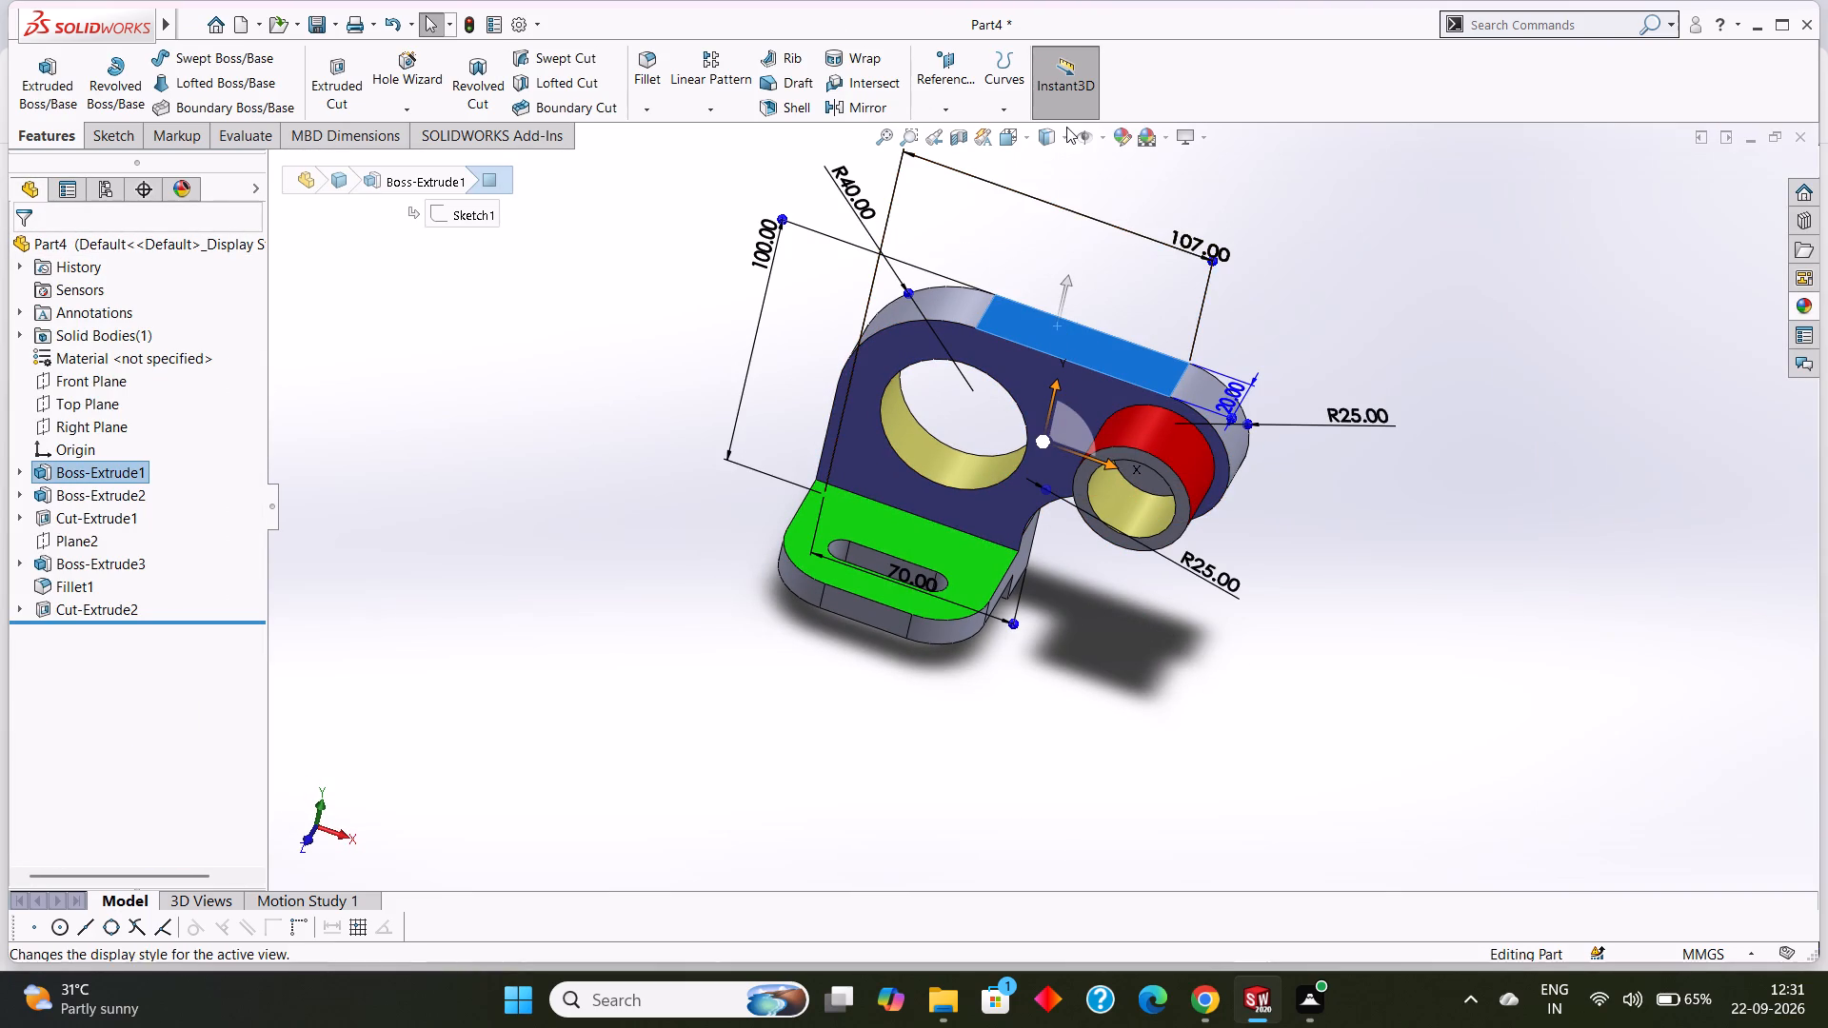
left_click(1121, 129)
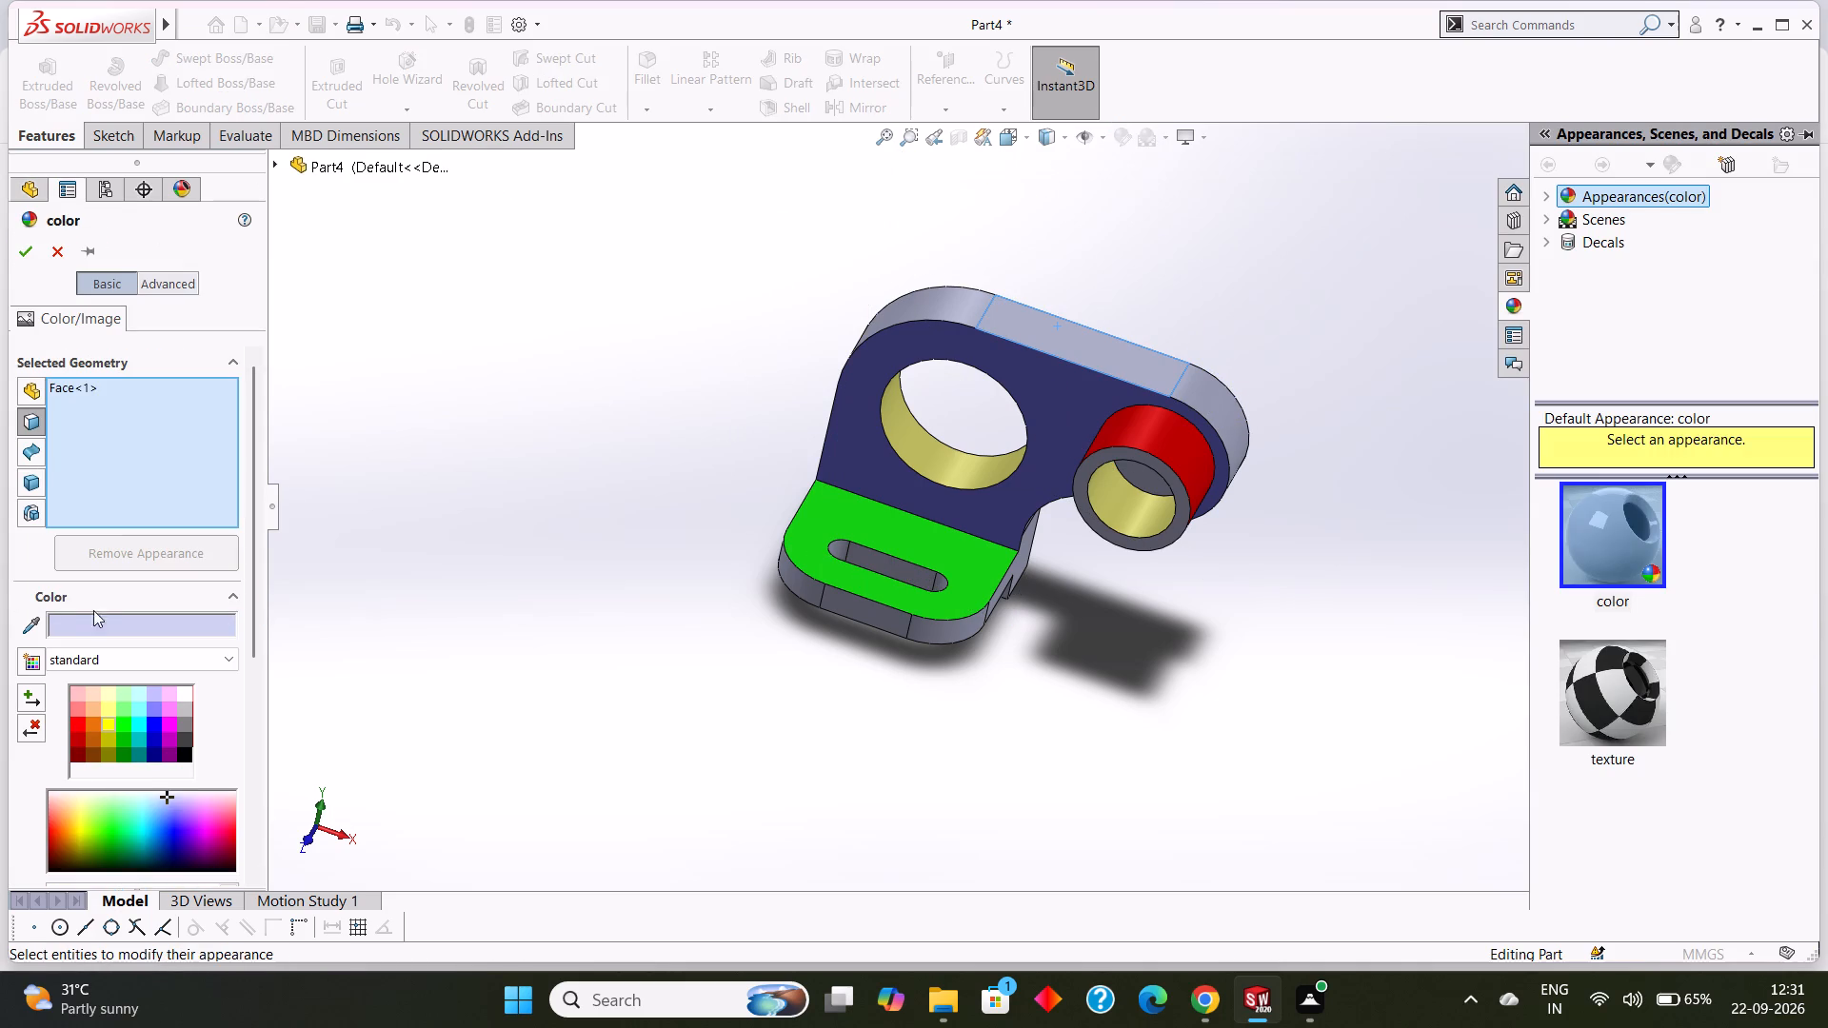
left_click(72, 630)
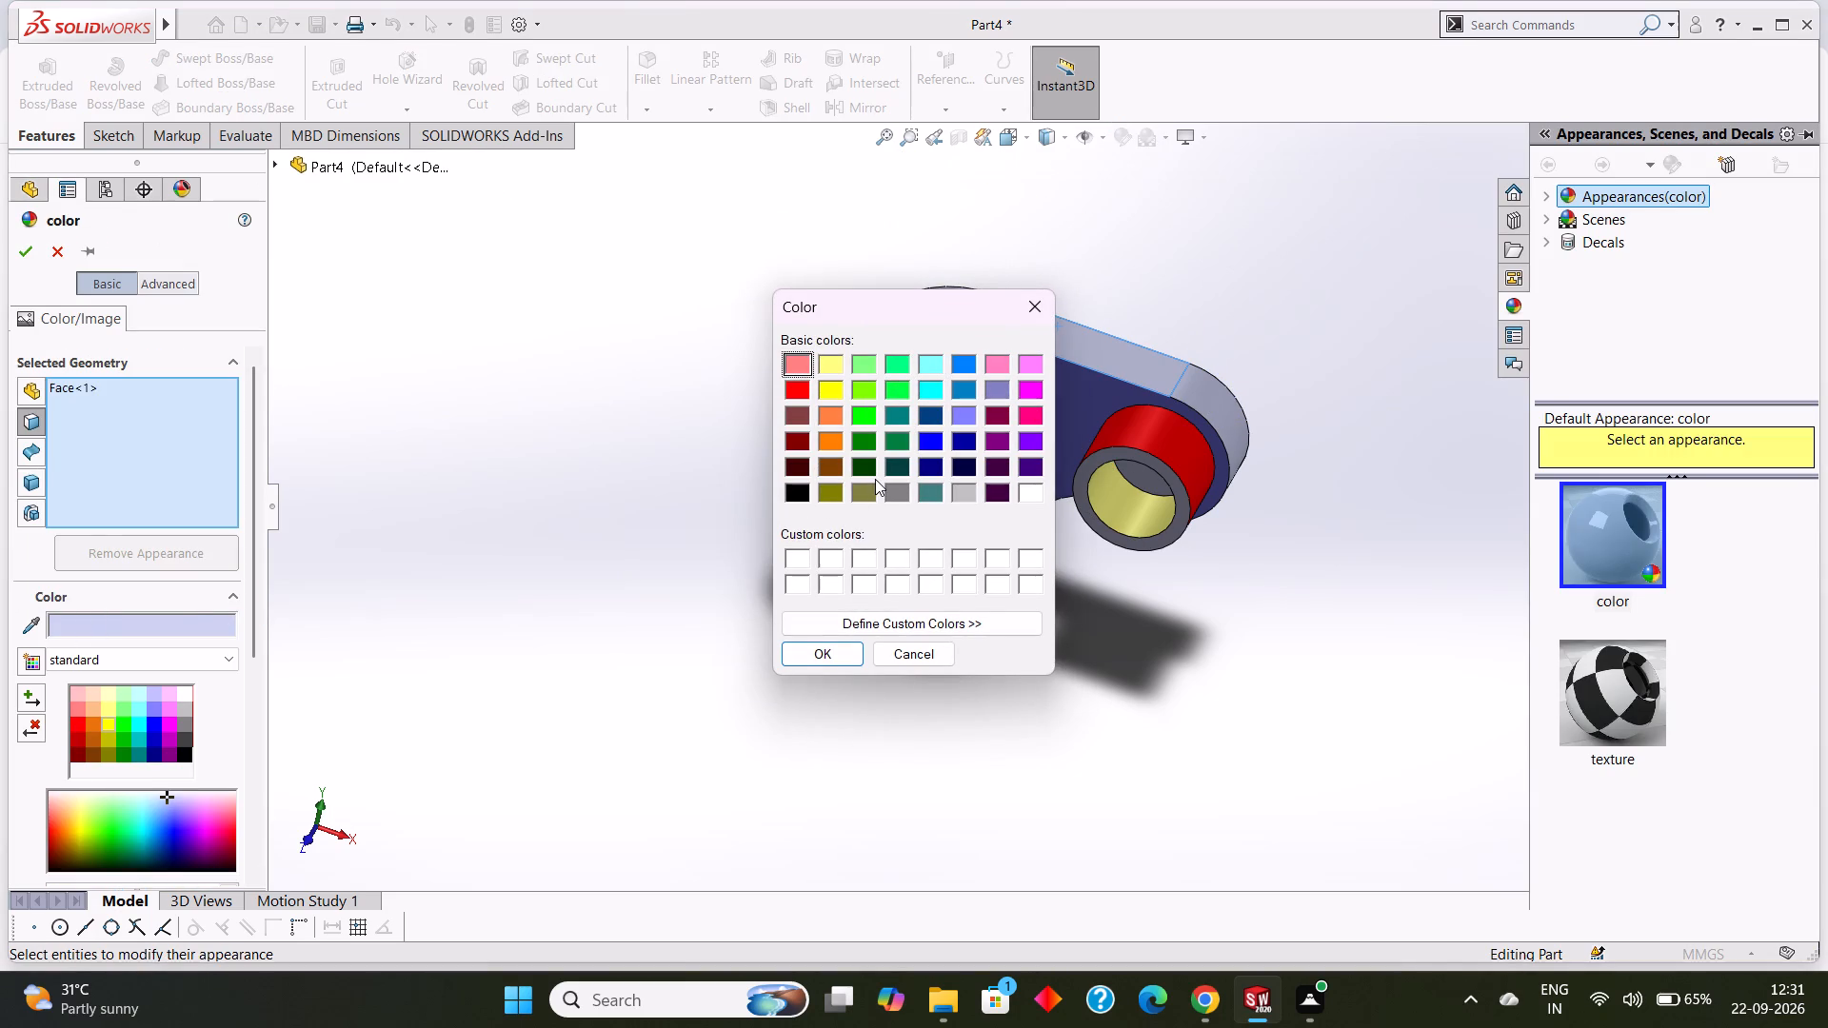
left_click(961, 413)
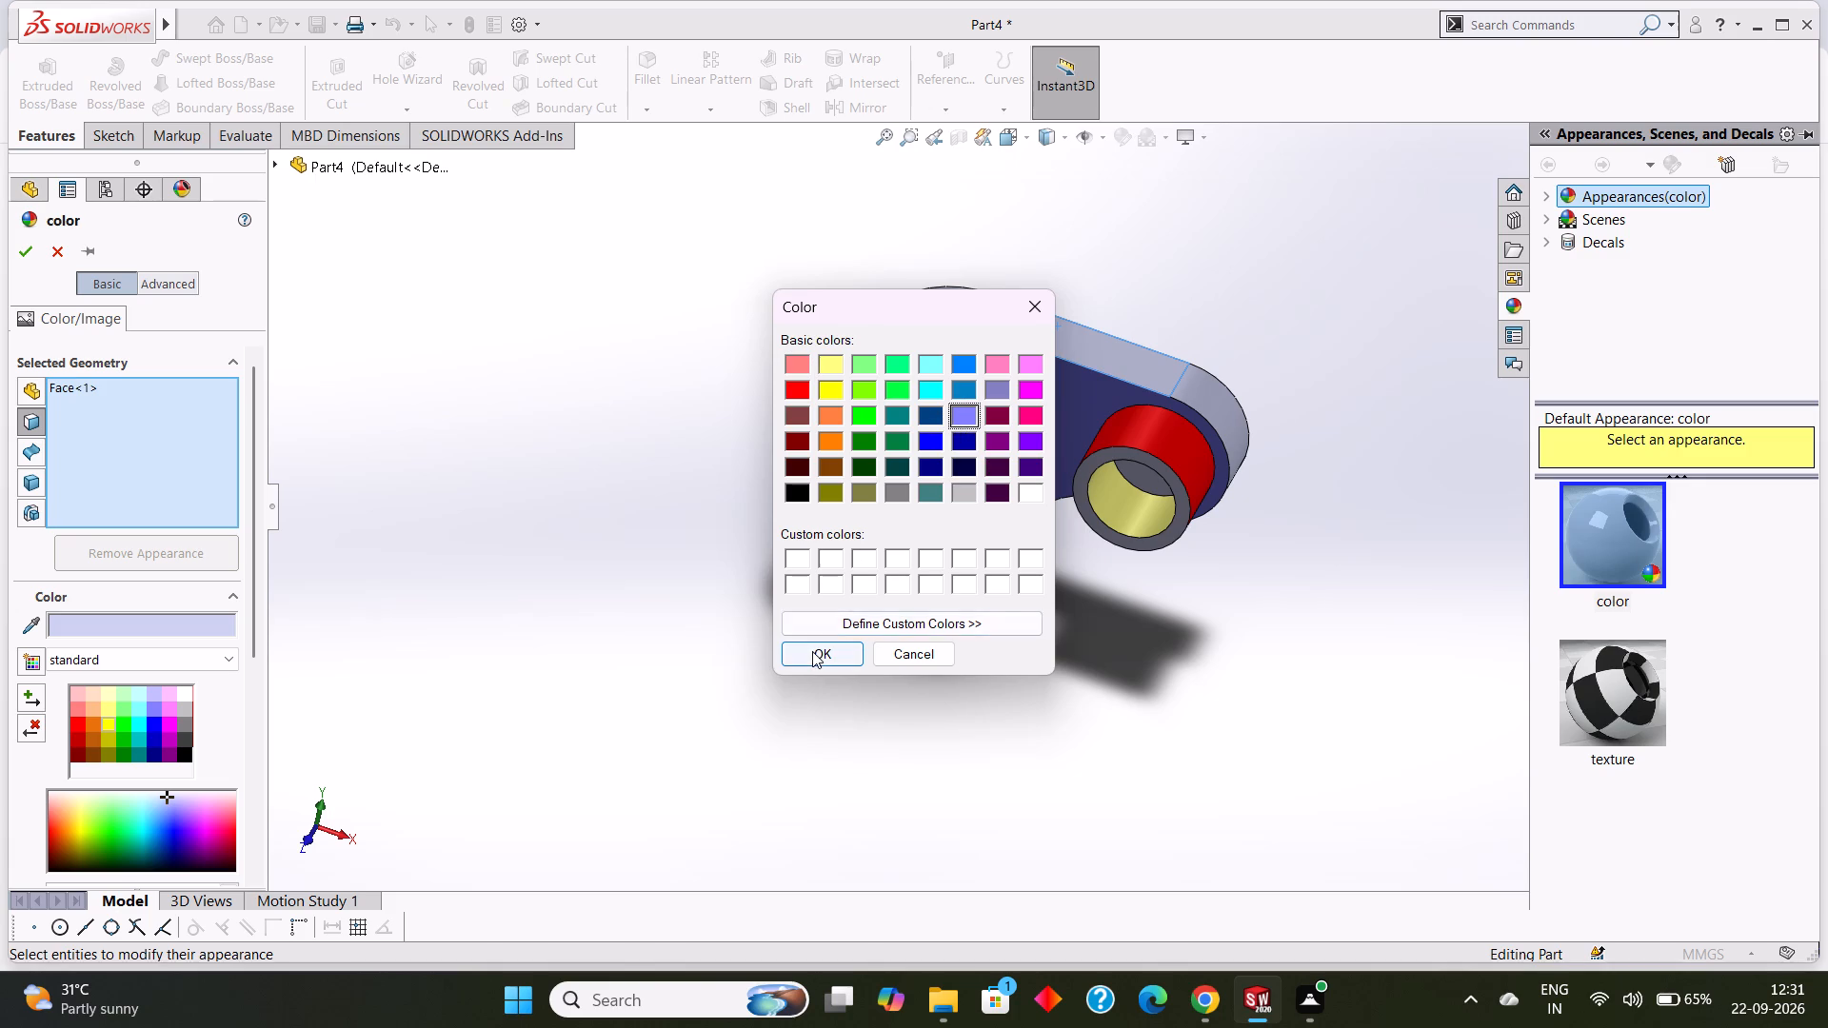
left_click(812, 651)
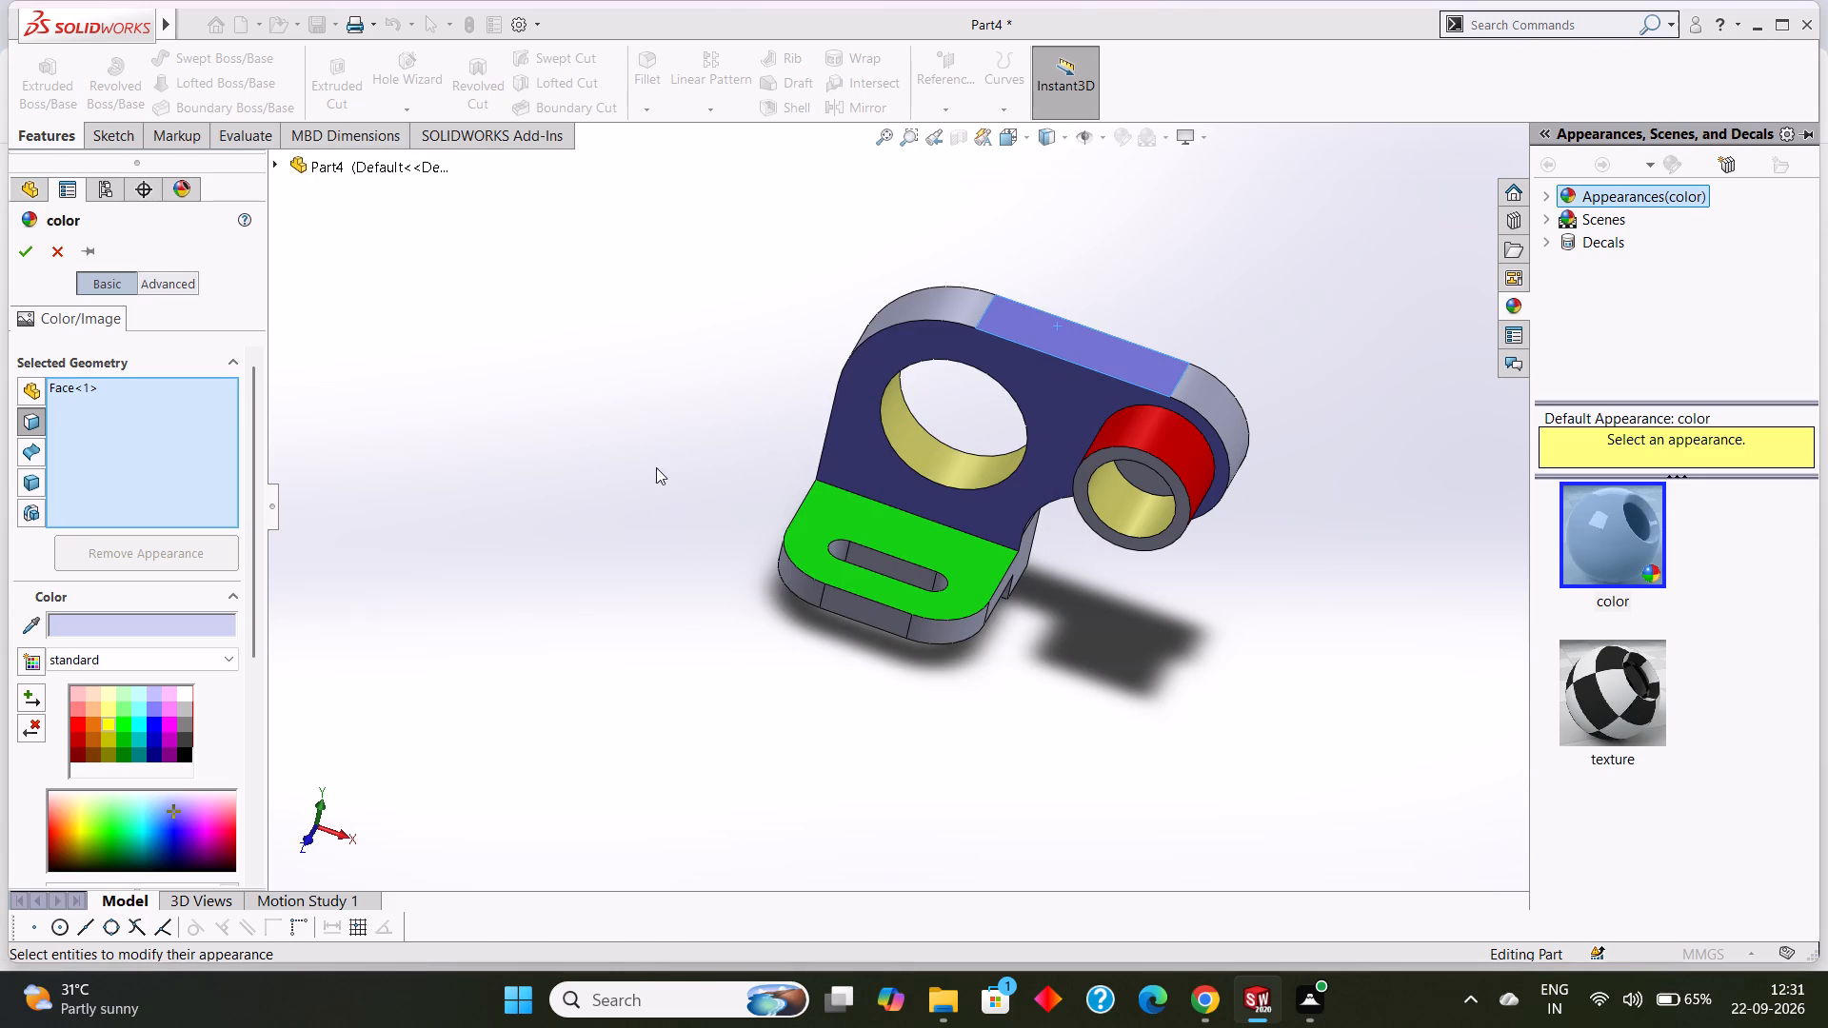
left_click(18, 264)
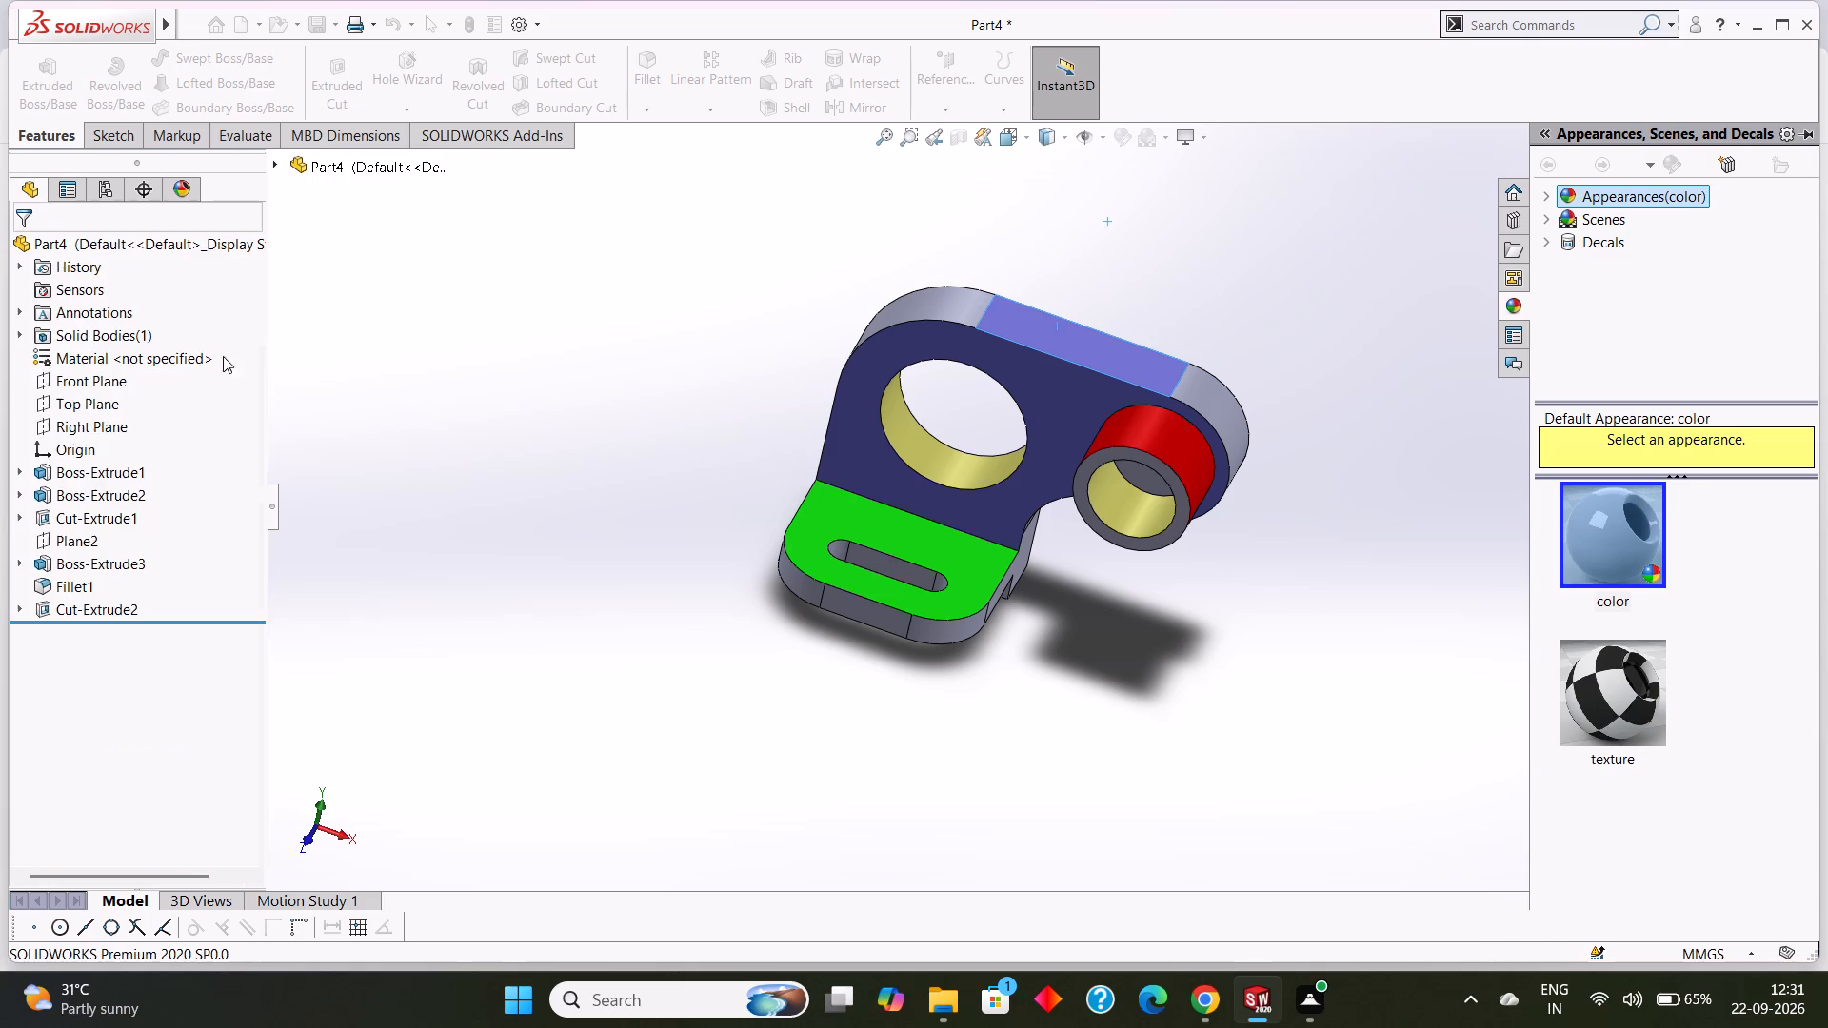
Colour the flat end face of the plate's base, on the ring boss side, light blue-violet and accept the appearance.
middle_click_drag(1237, 750, 1191, 702)
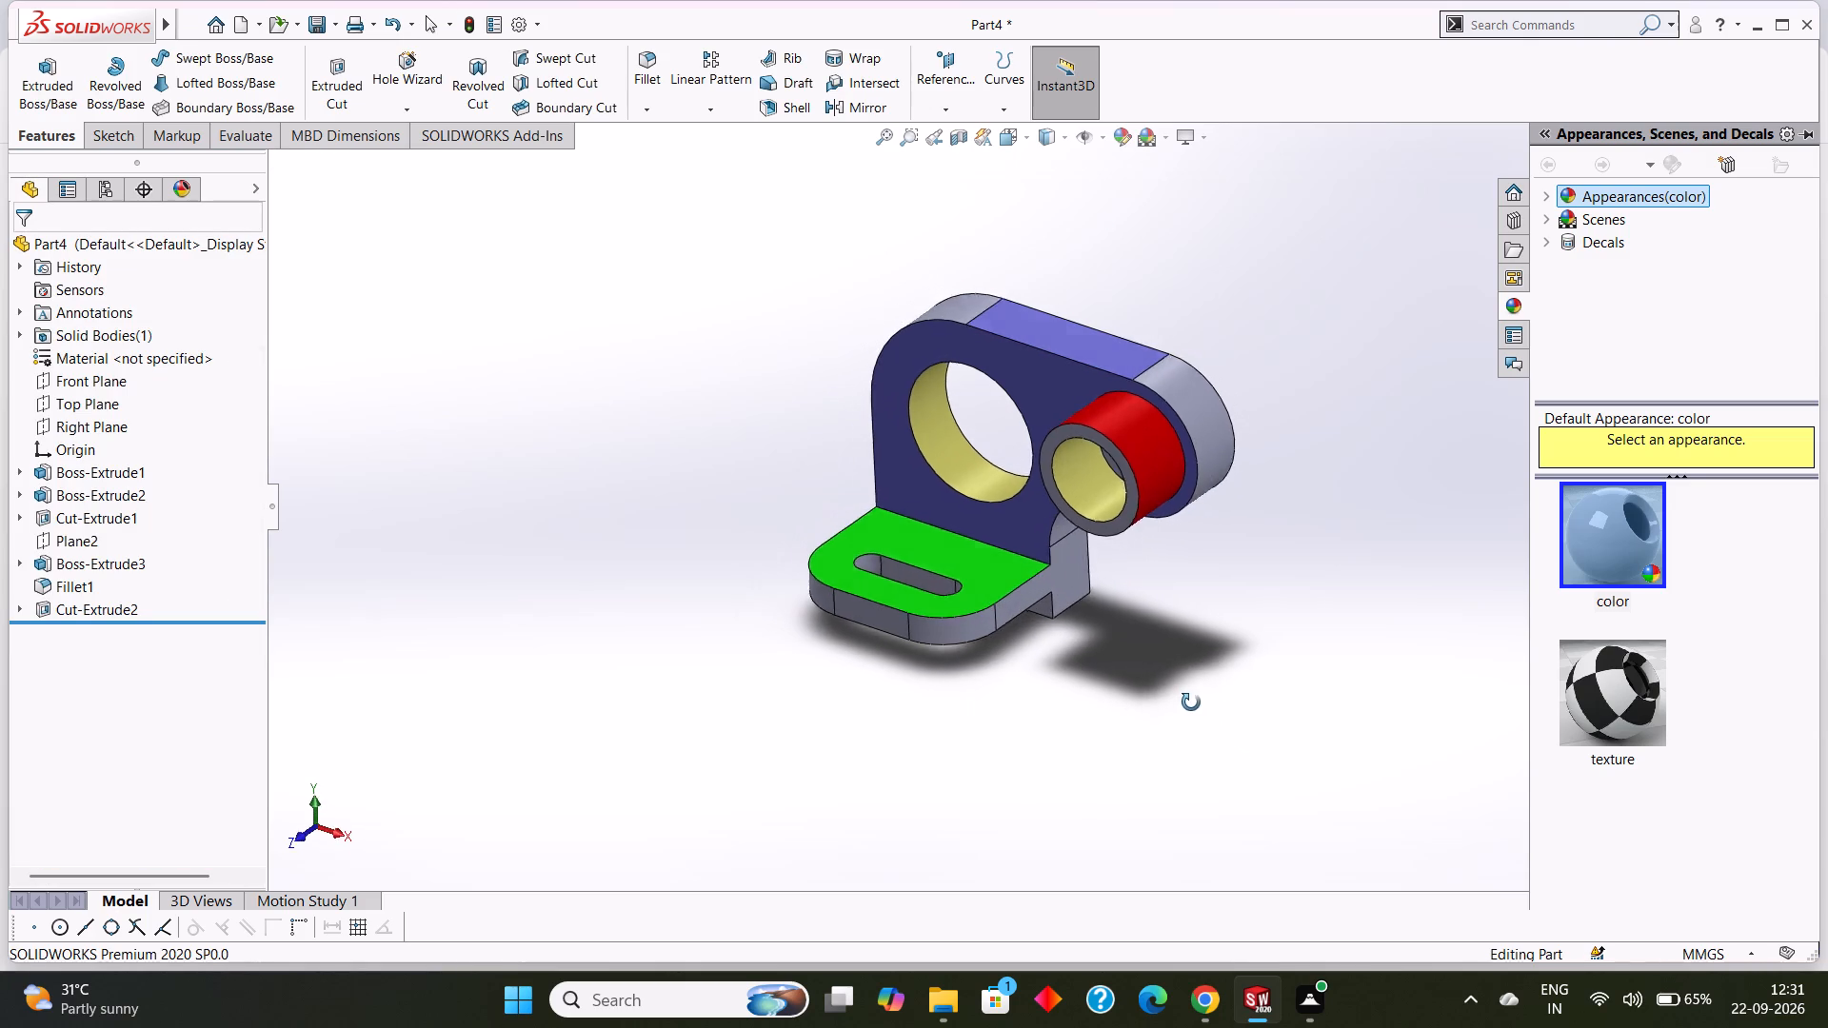
middle_click_drag(1191, 702, 1182, 687)
left_click(1087, 576)
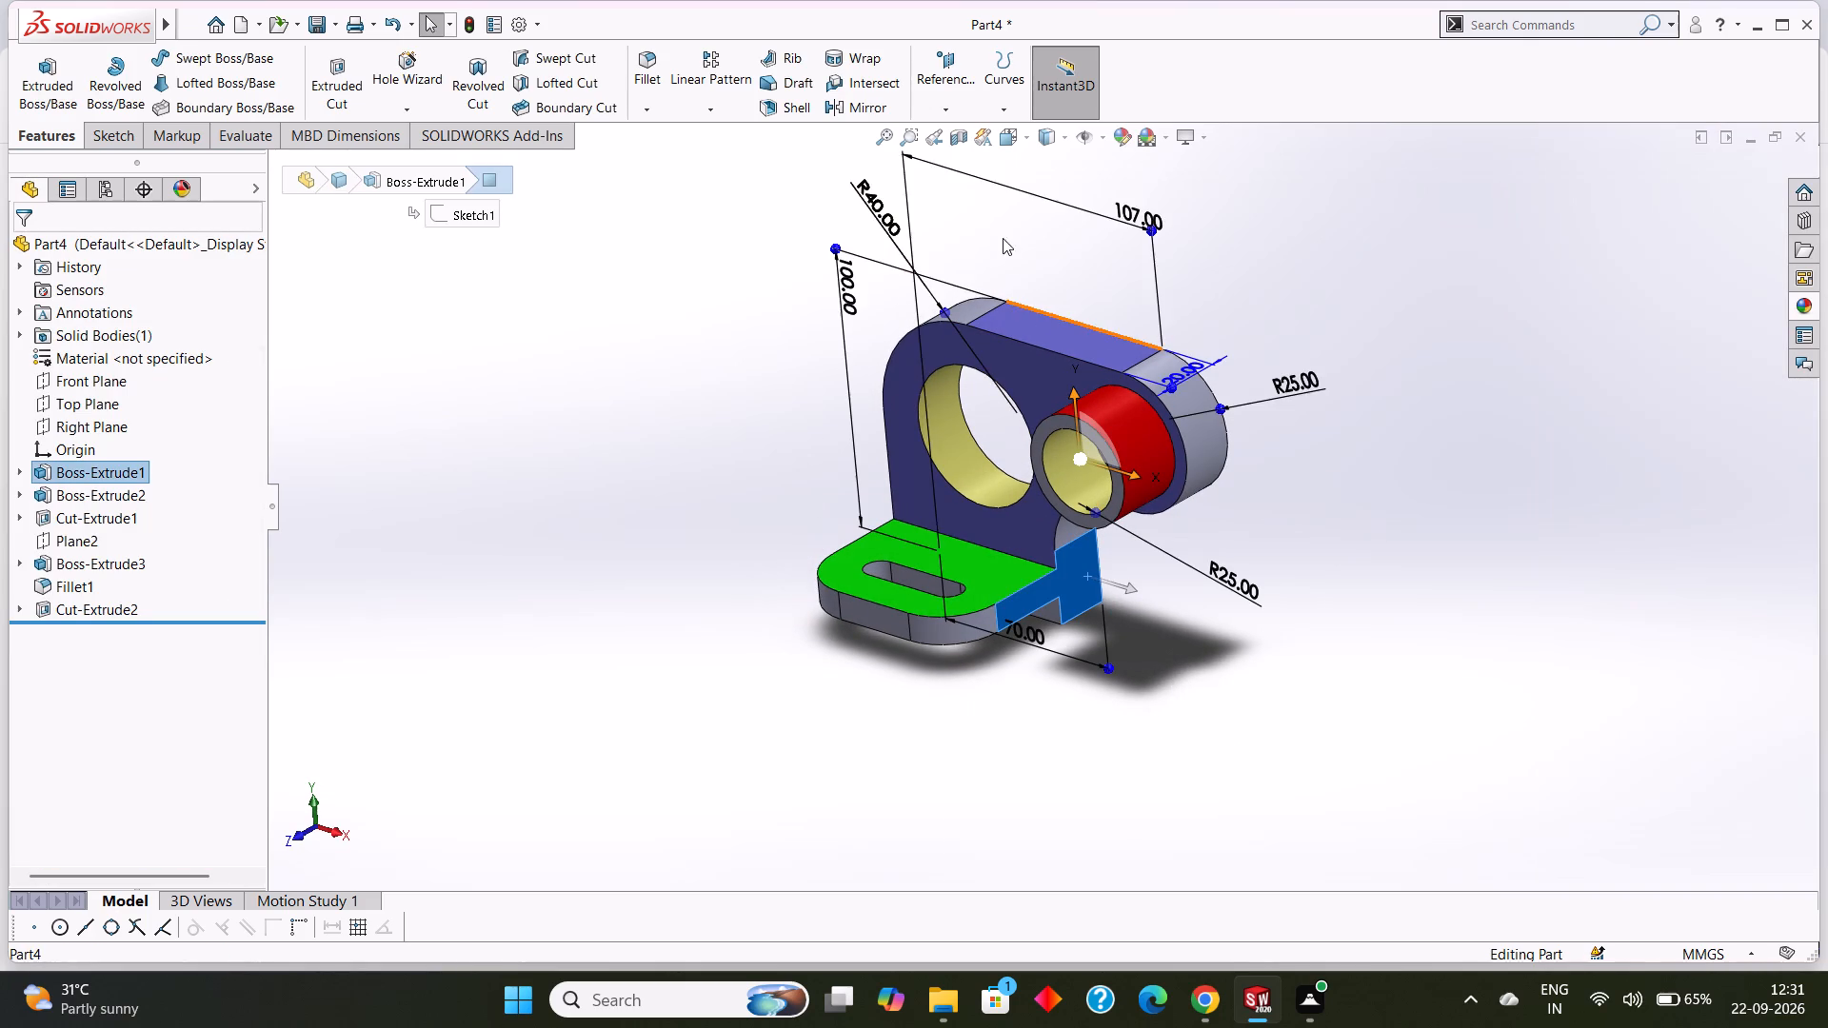
left_click(1119, 131)
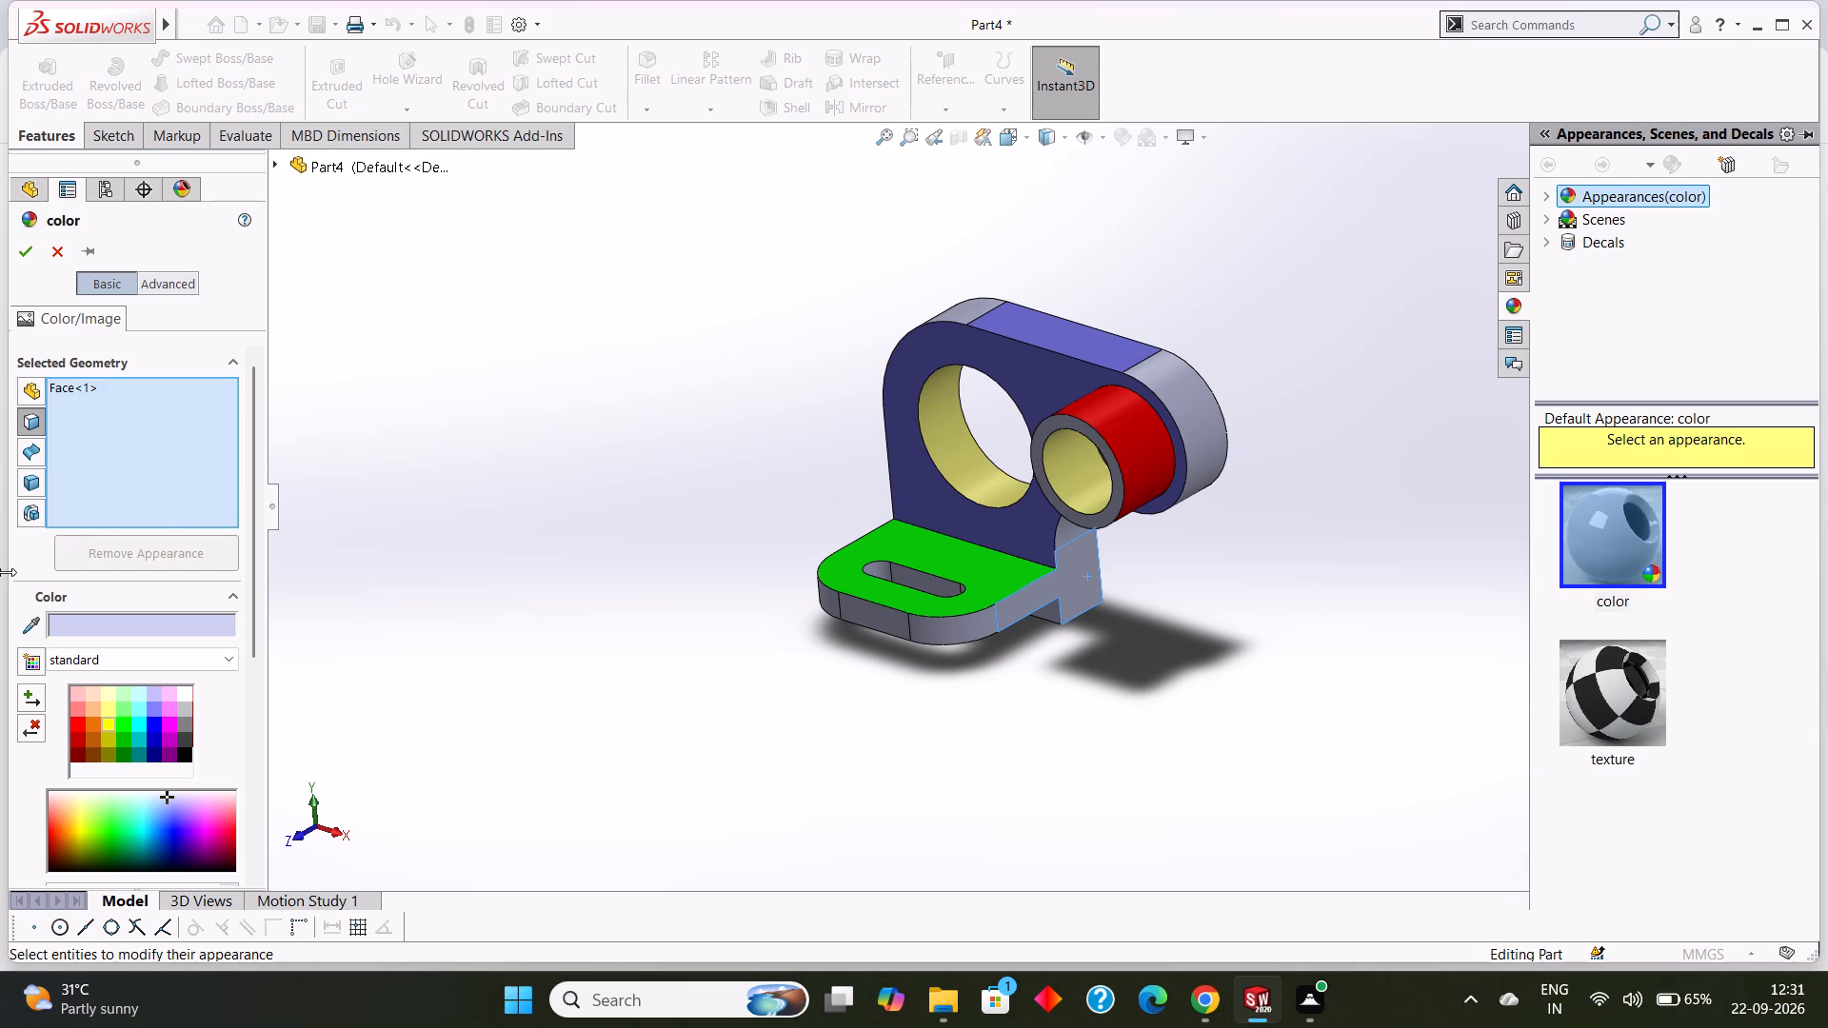
left_click(116, 621)
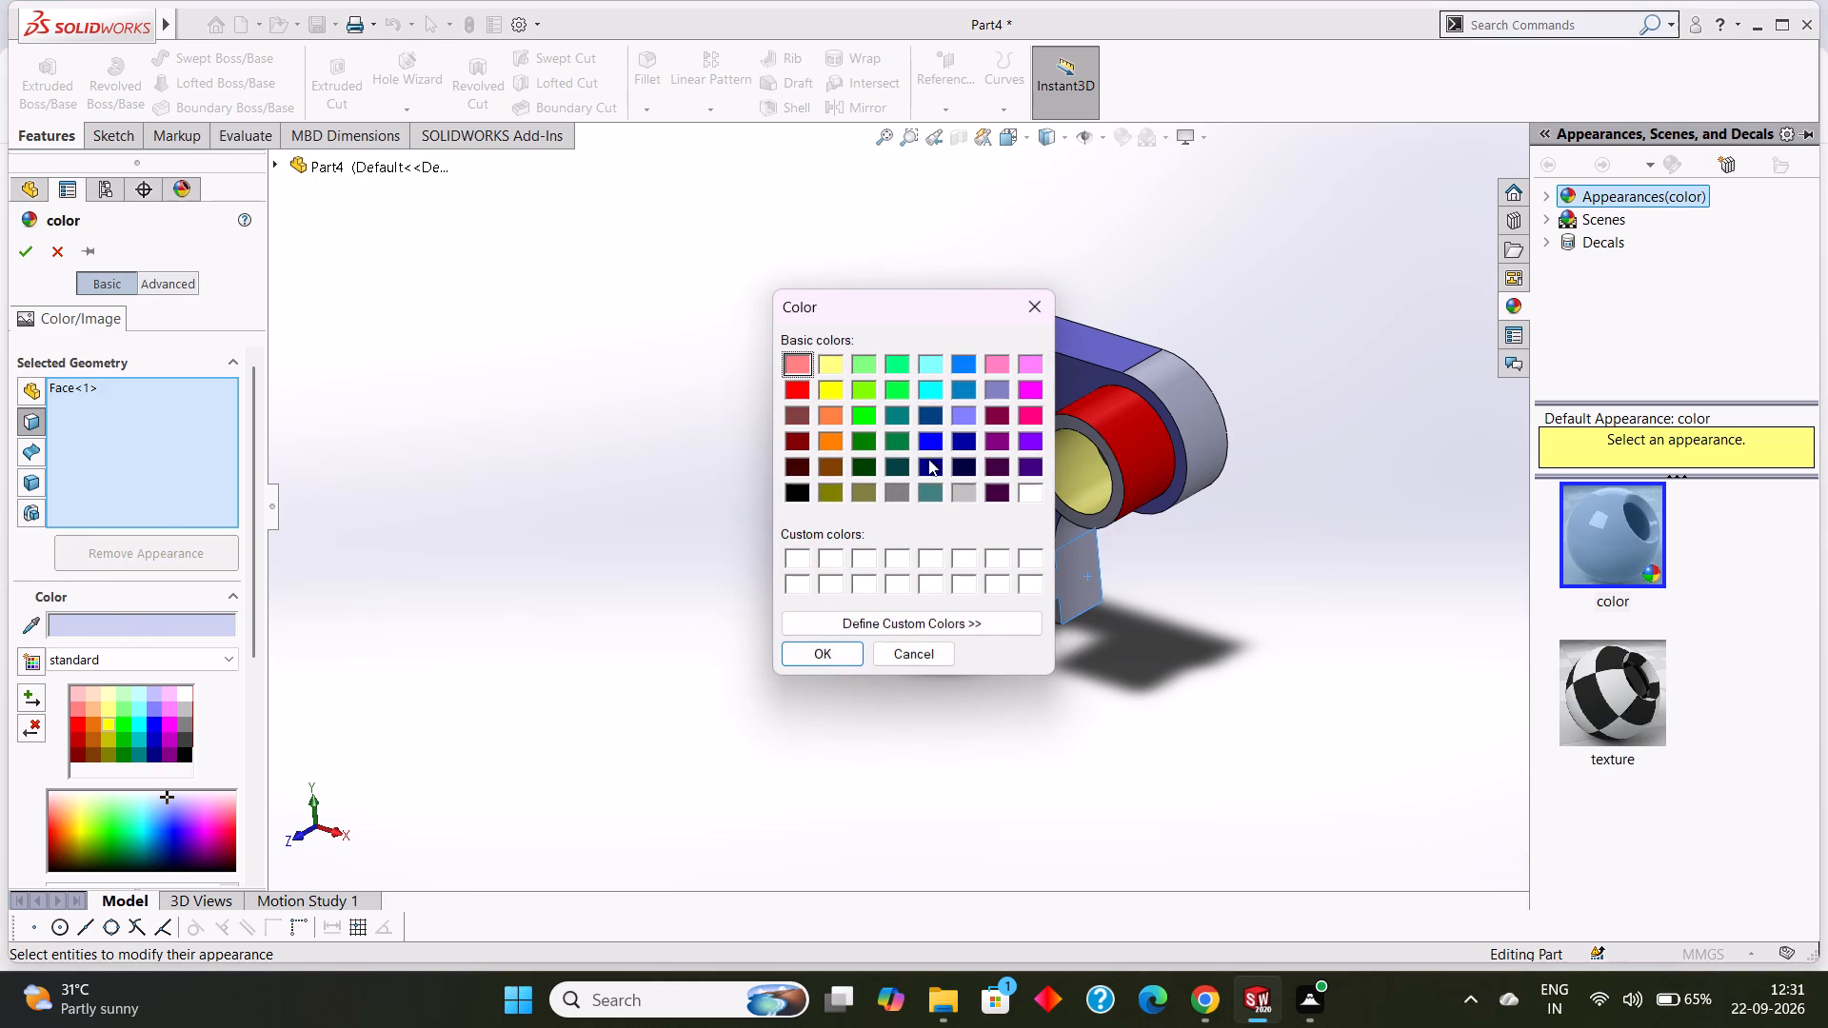
left_click(968, 422)
left_click(828, 648)
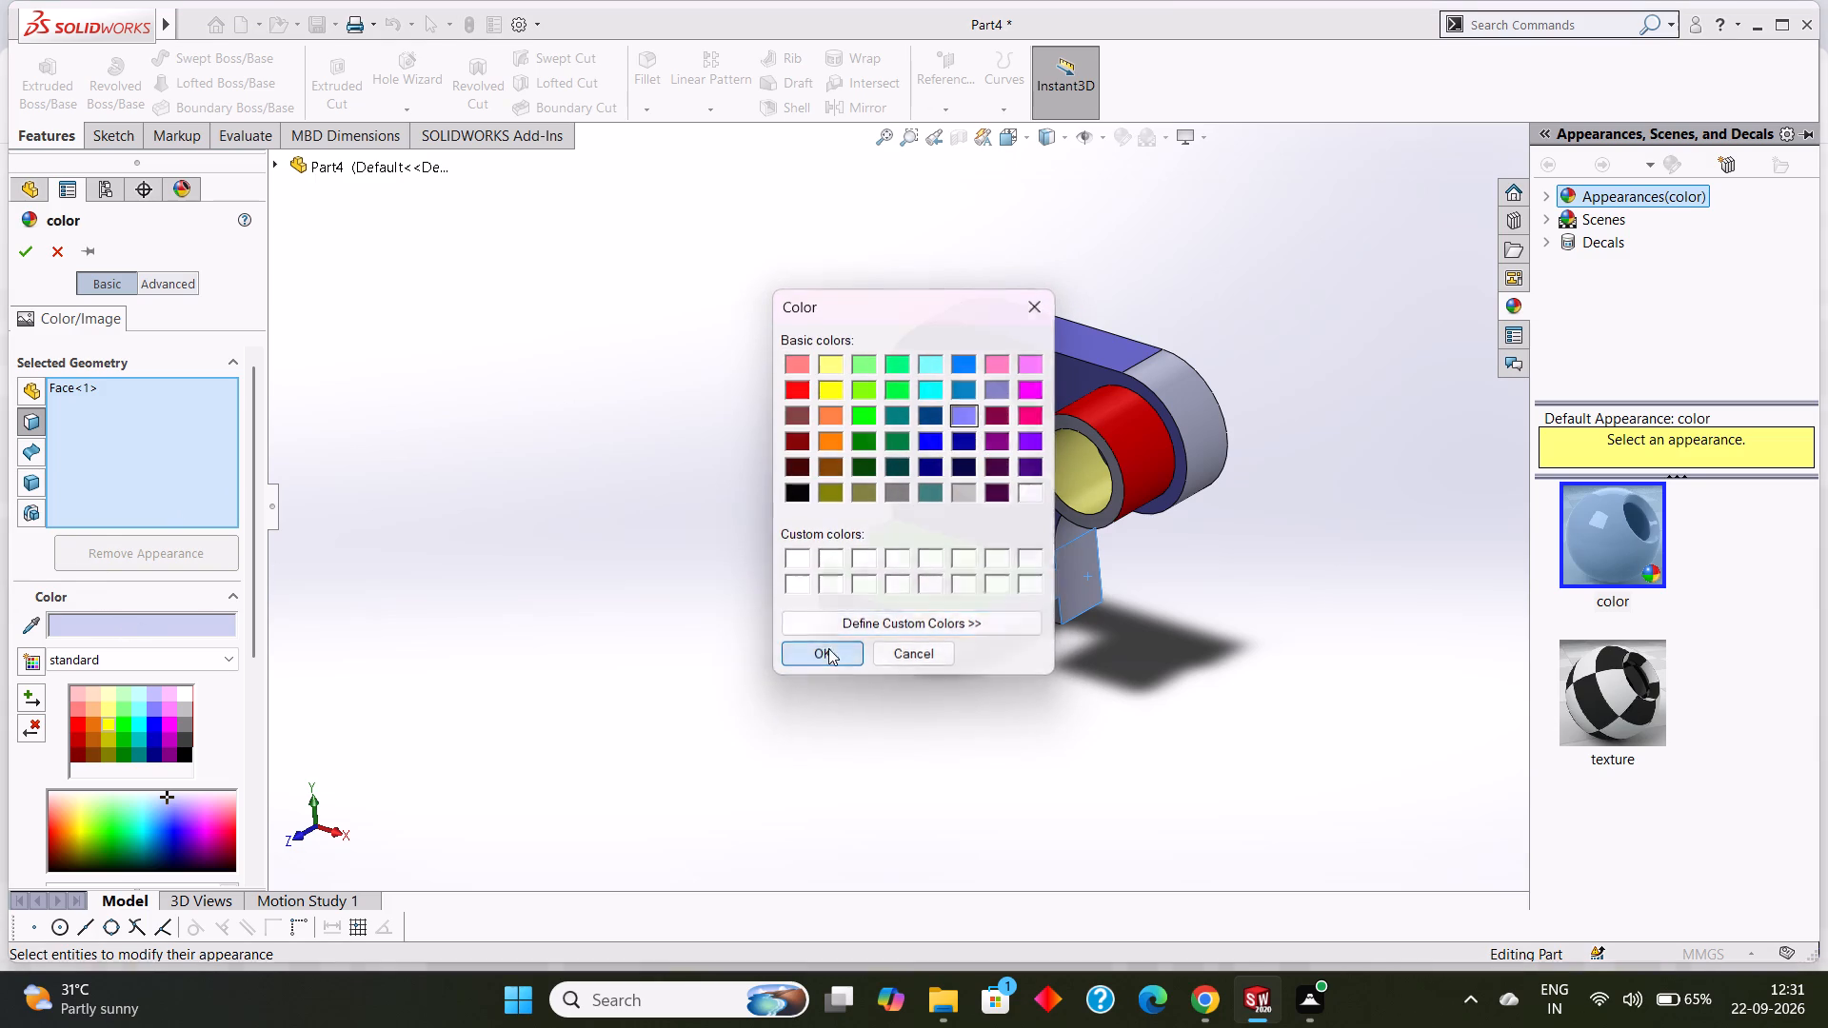
middle_click_drag(633, 663, 795, 702)
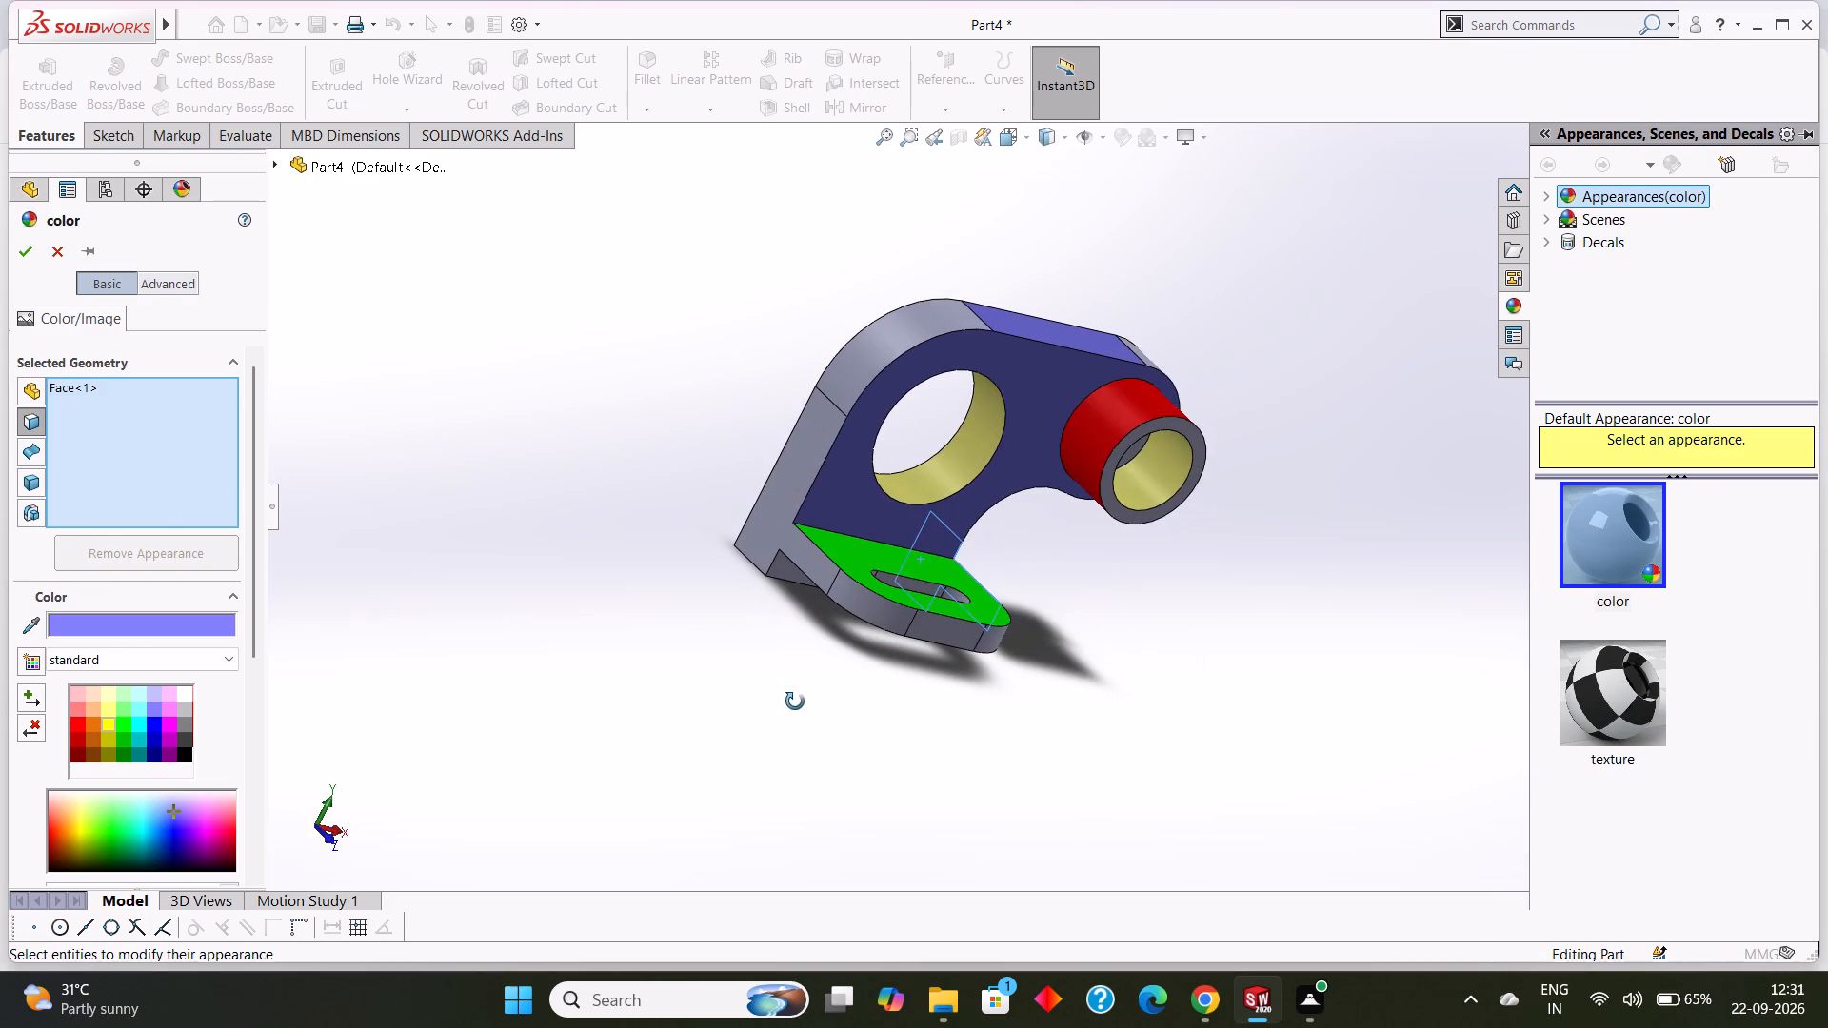
middle_click_drag(795, 702, 799, 702)
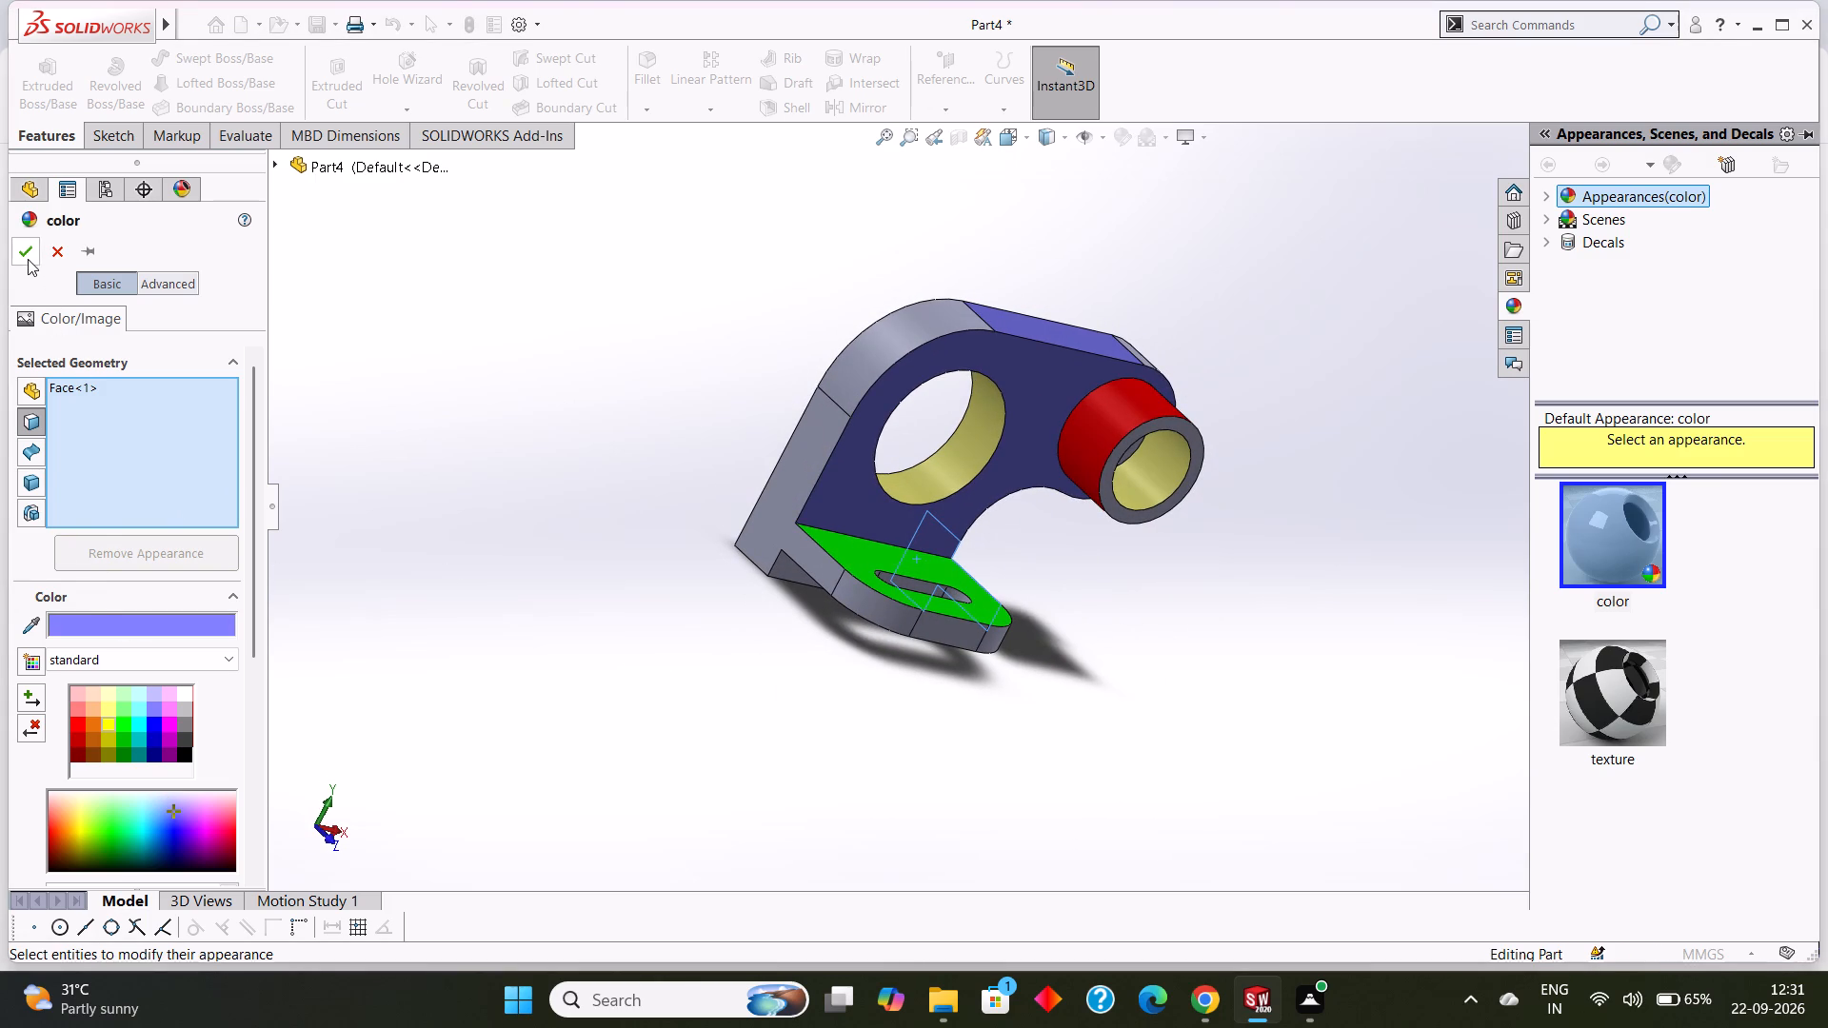
left_click(28, 259)
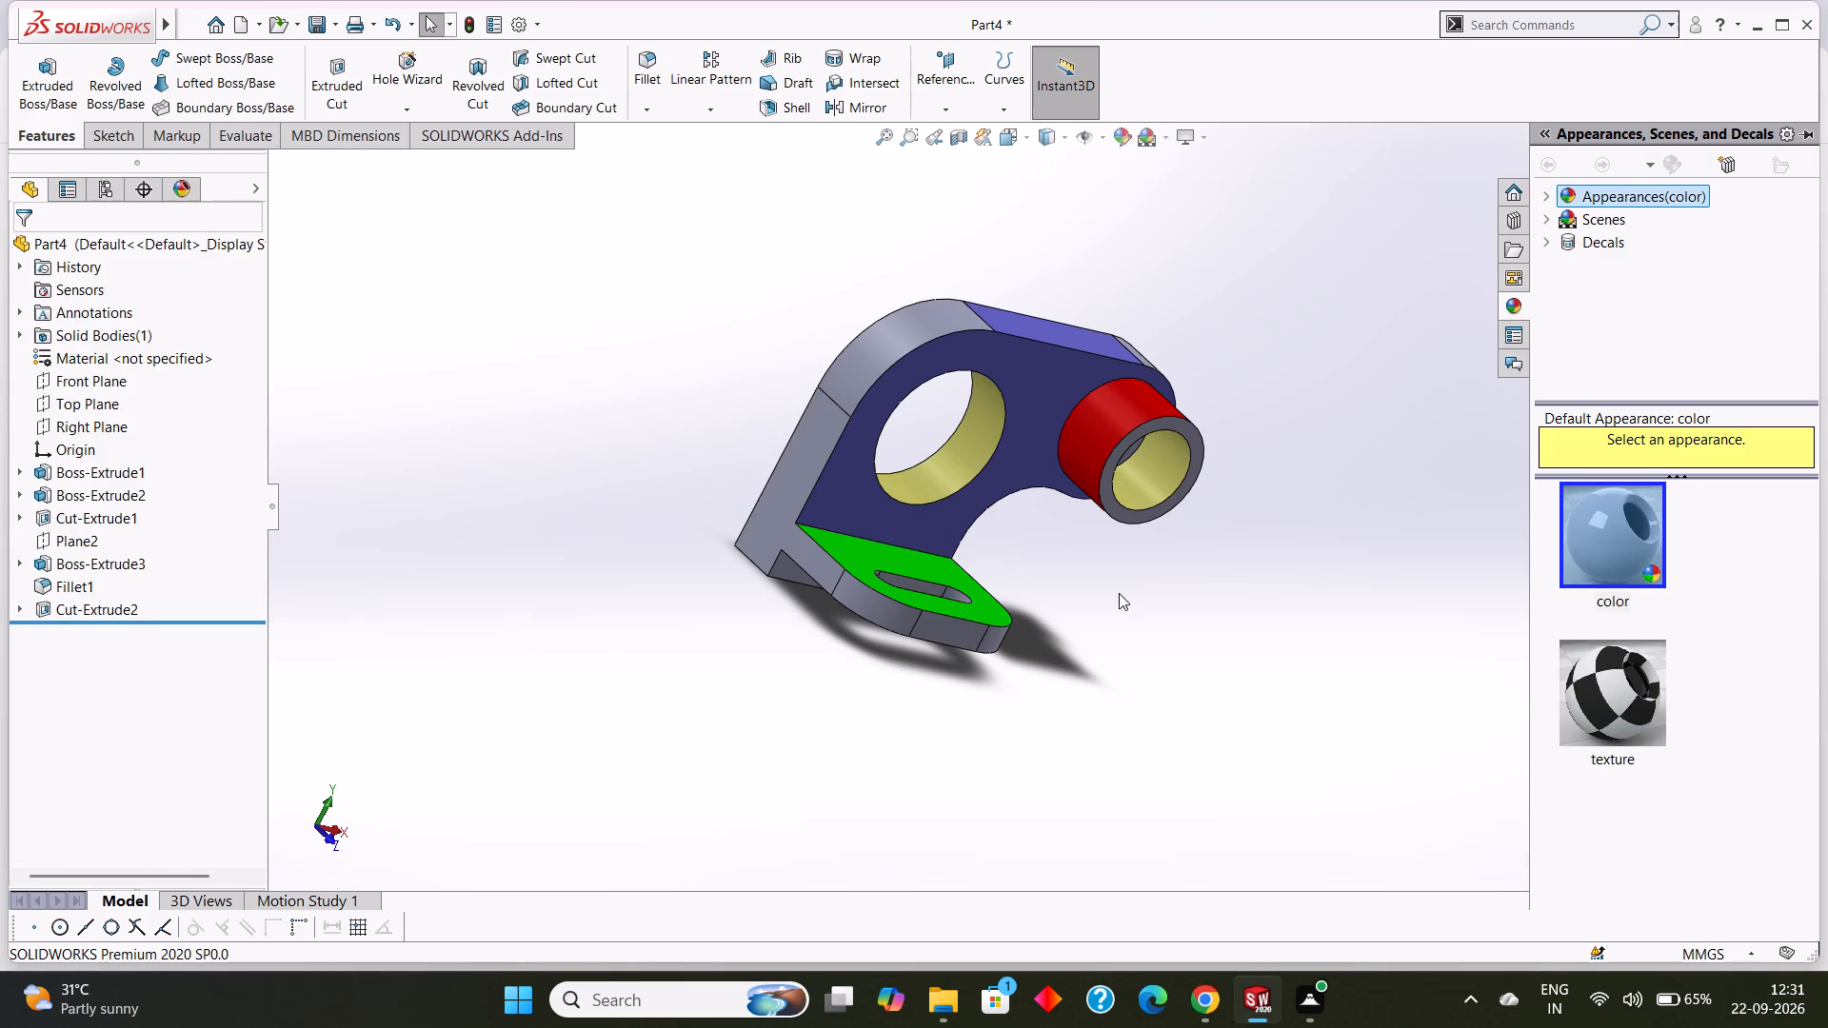
Colour the straight upright side face of the plate, opposite the ring boss, light blue-violet and accept the appearance.
middle_click_drag(1245, 617, 1256, 566)
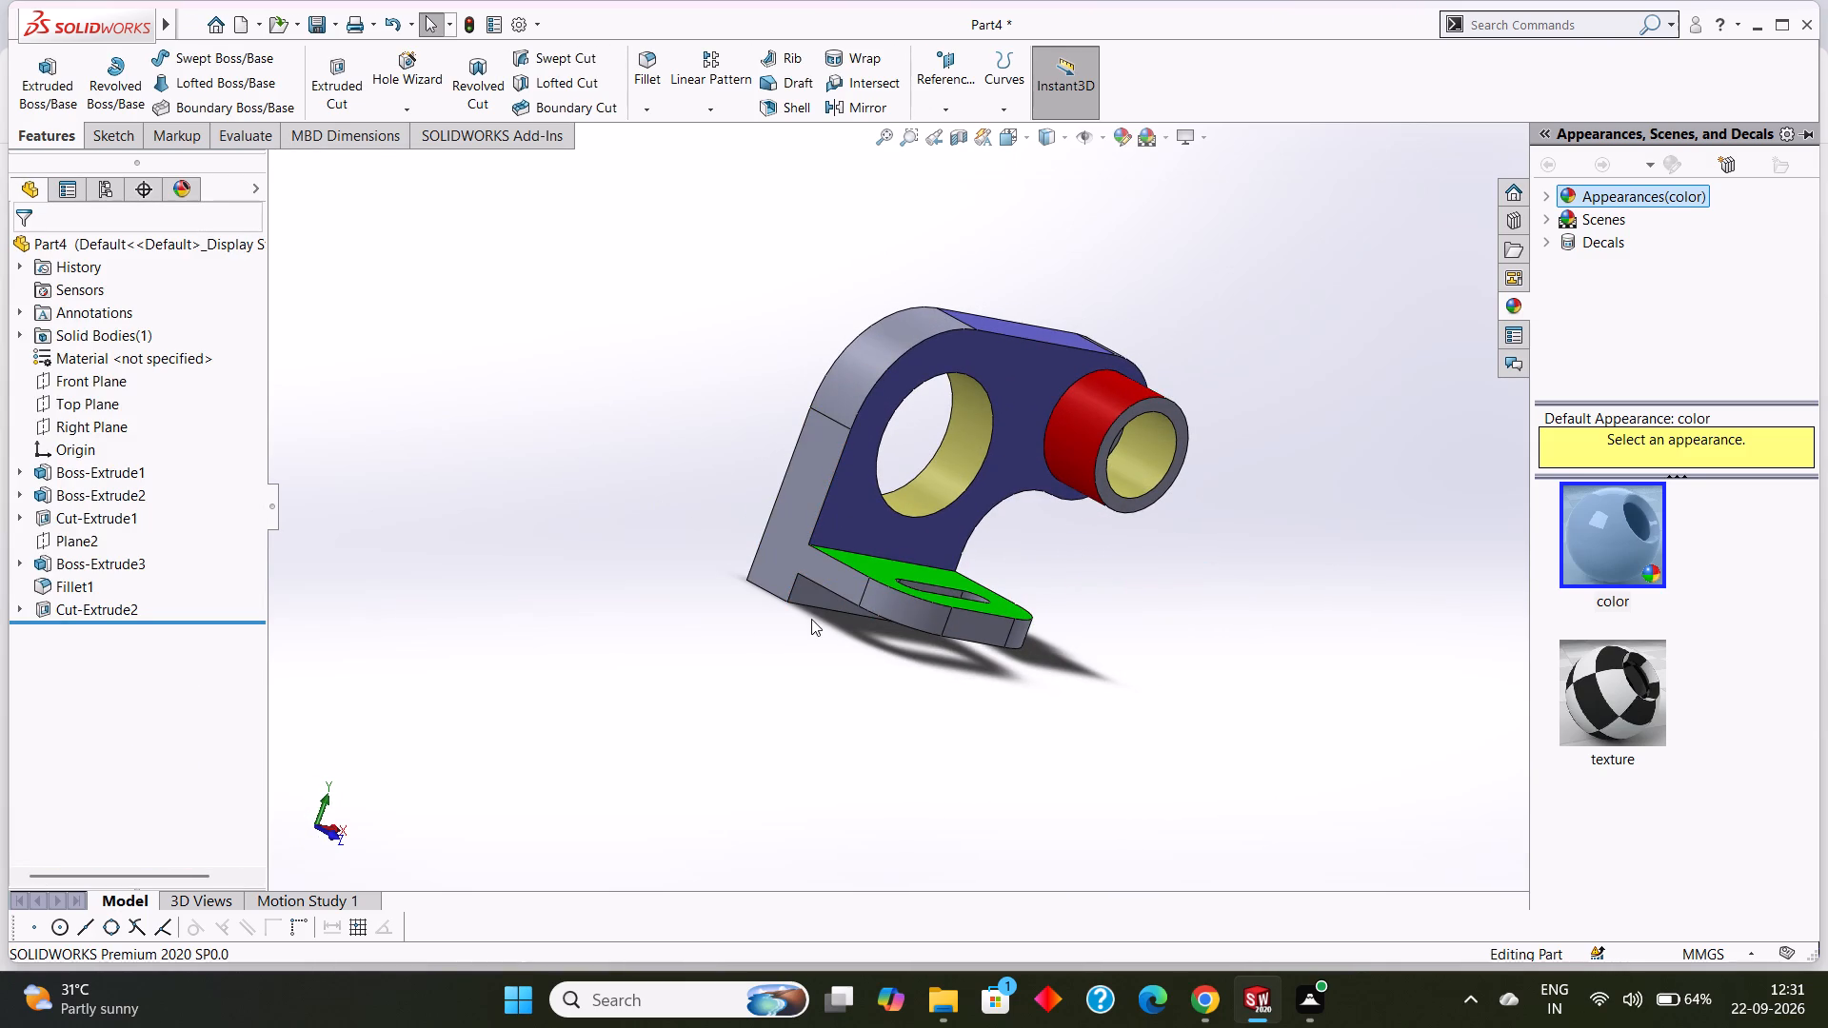
left_click(825, 570)
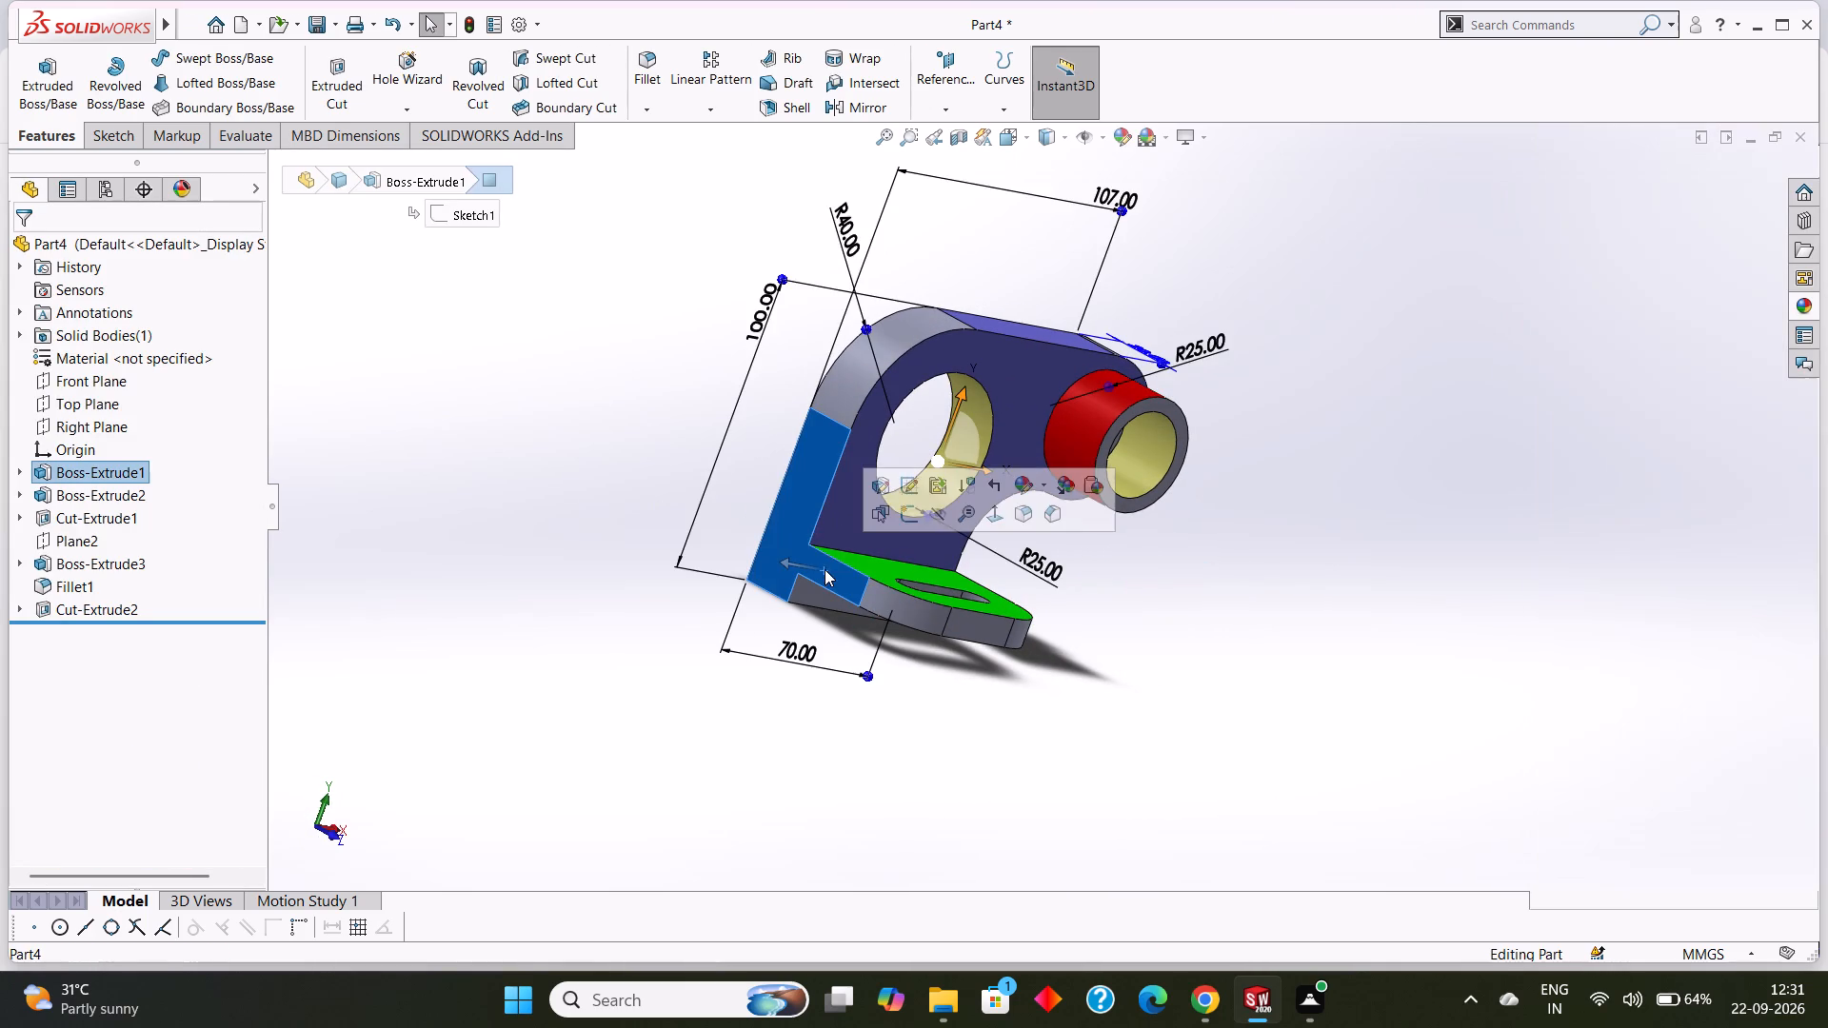
left_click(1114, 134)
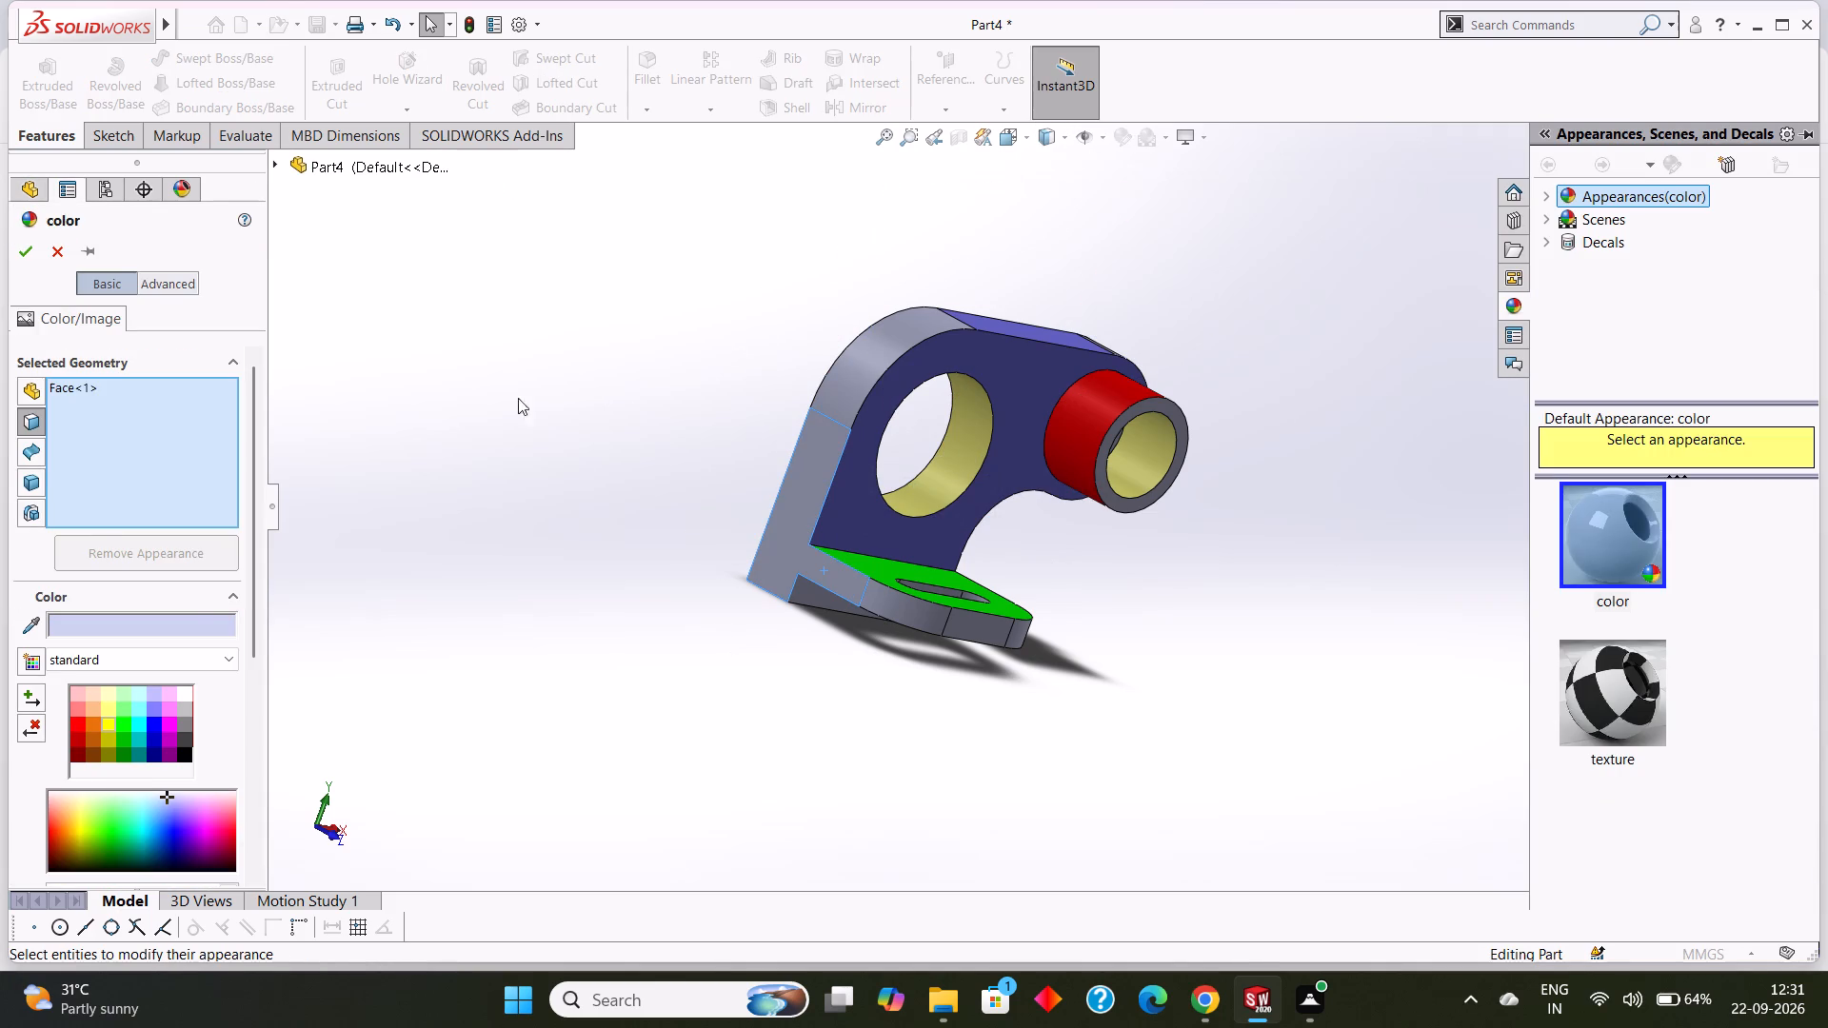
left_click(125, 625)
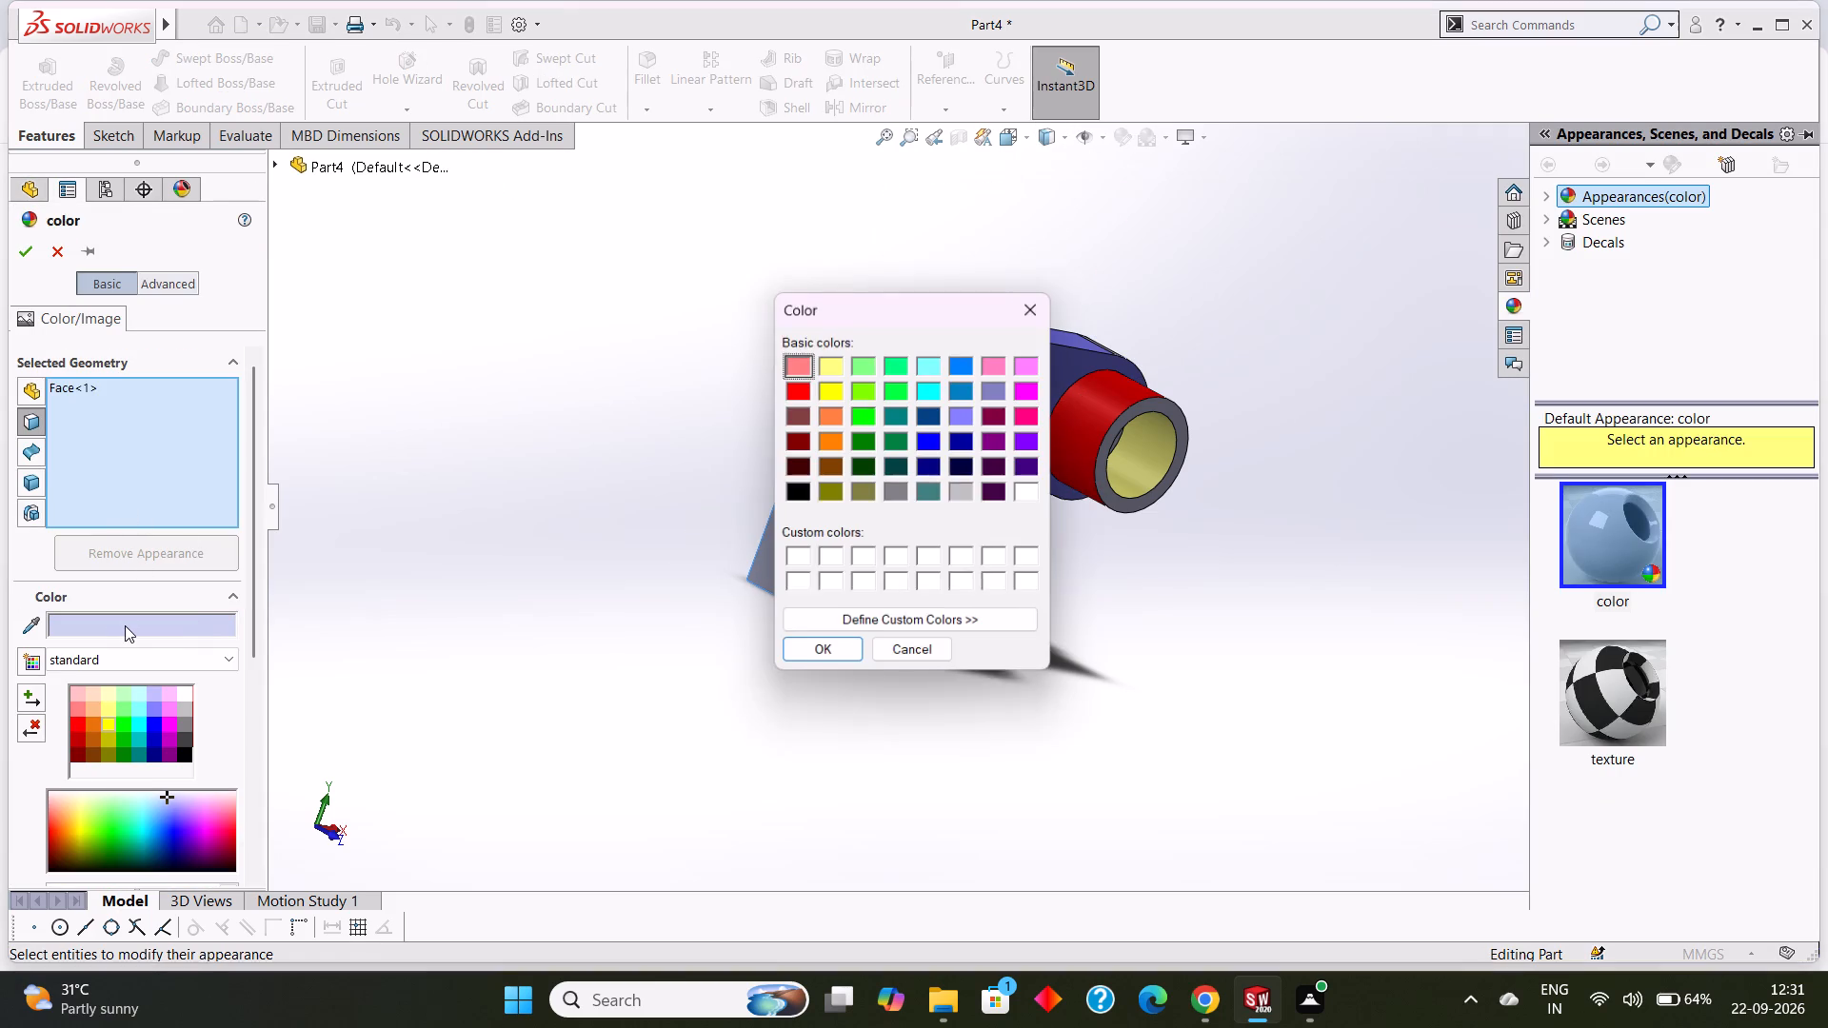
left_click(965, 413)
left_click(806, 644)
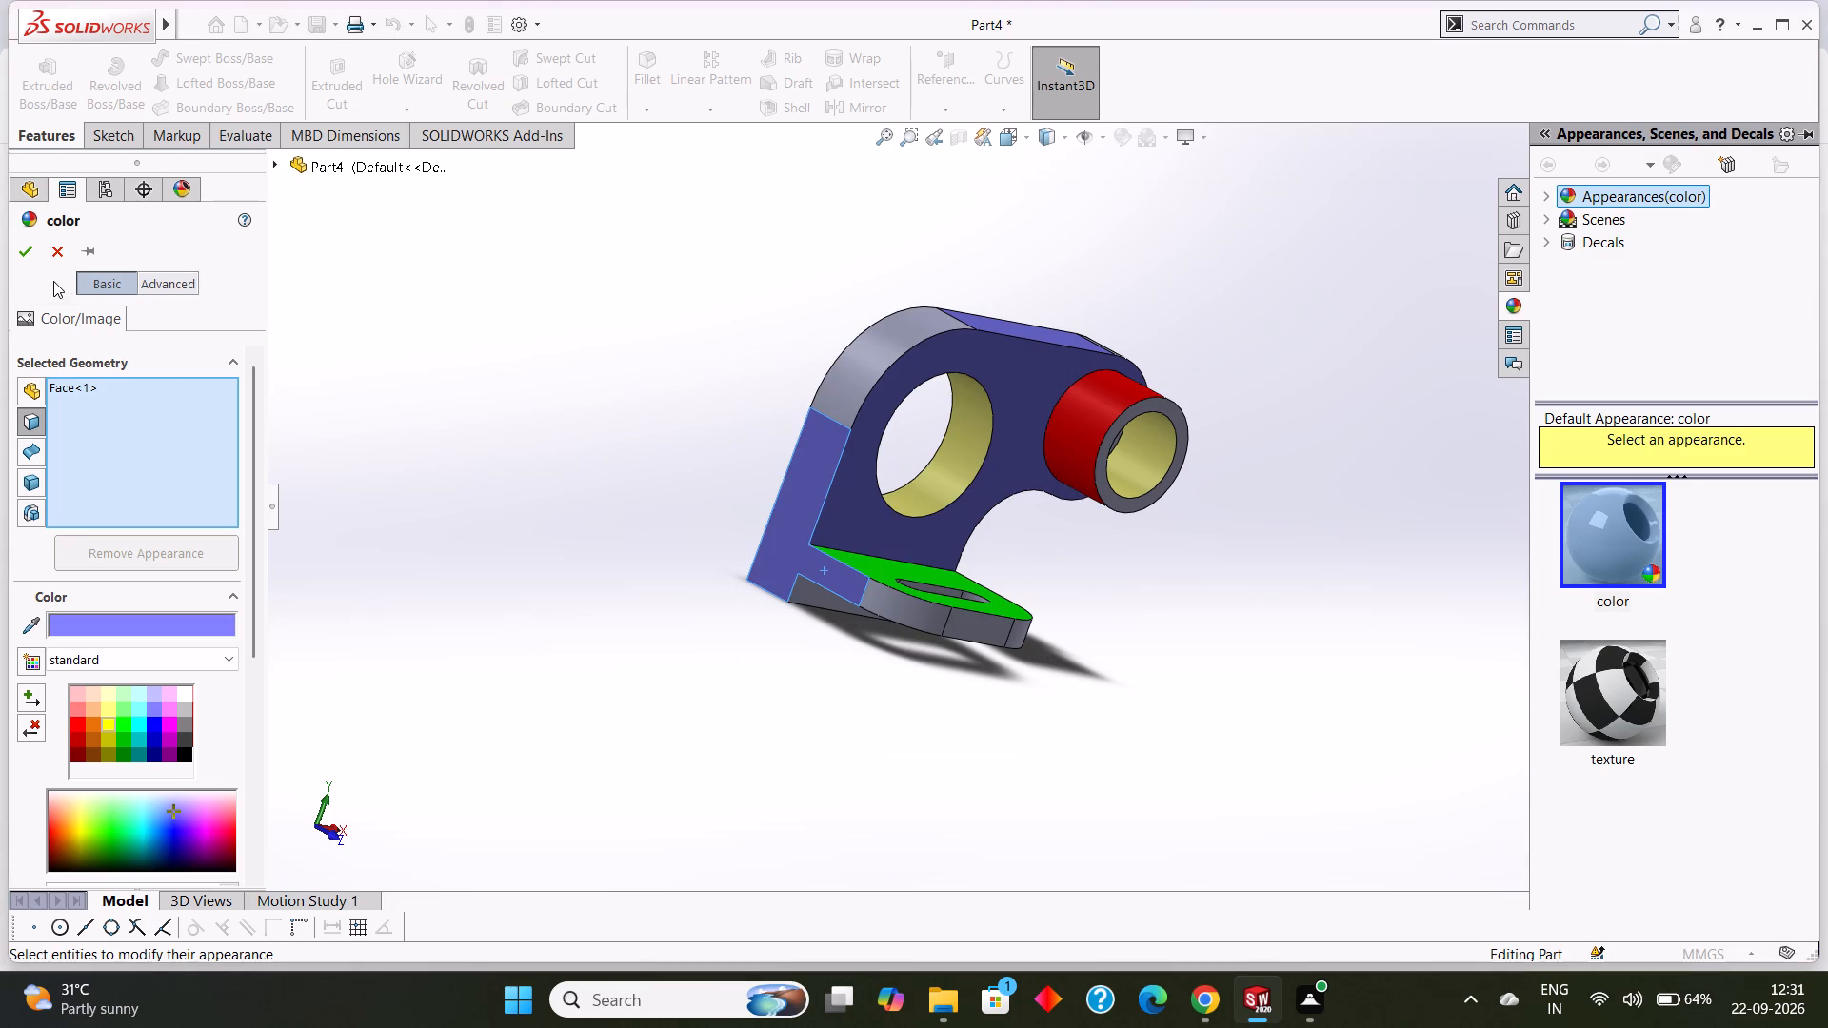
left_click(14, 254)
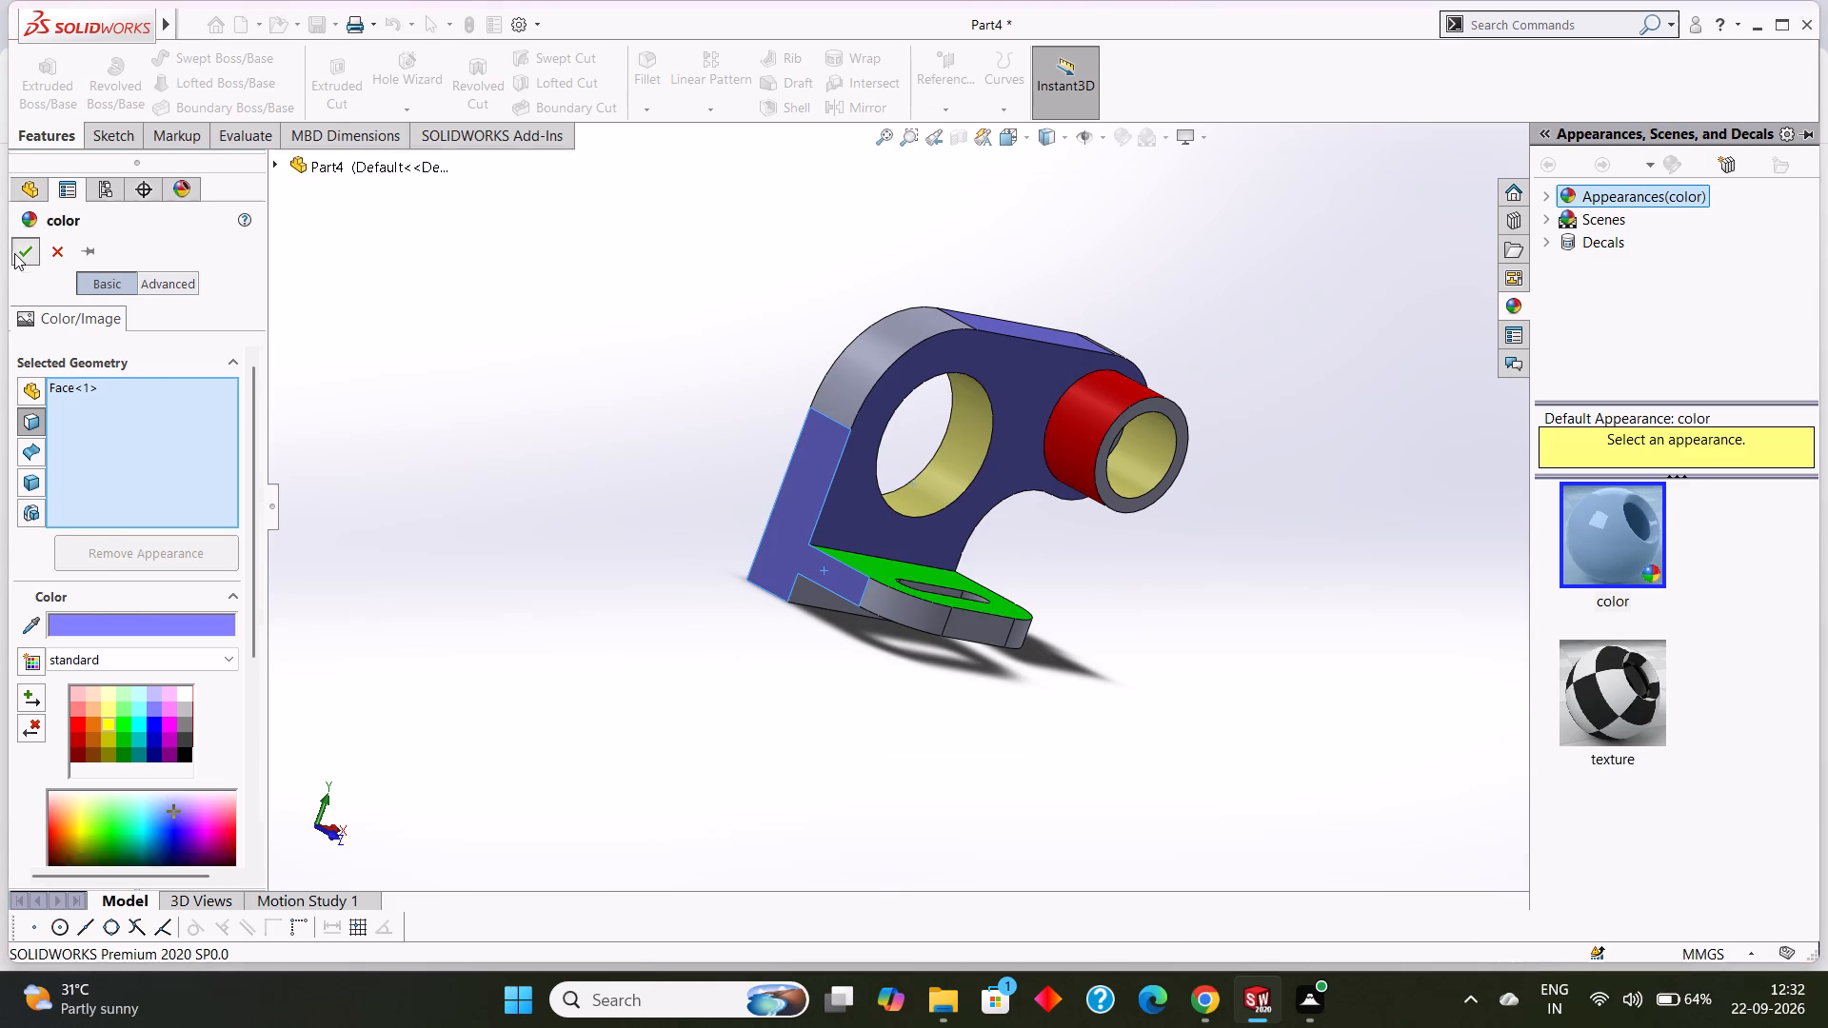
Colour the R40 and R25 rounded edge faces at both upper corners of the plate bright green and accept the appearance.
middle_click_drag(1179, 313, 1083, 305)
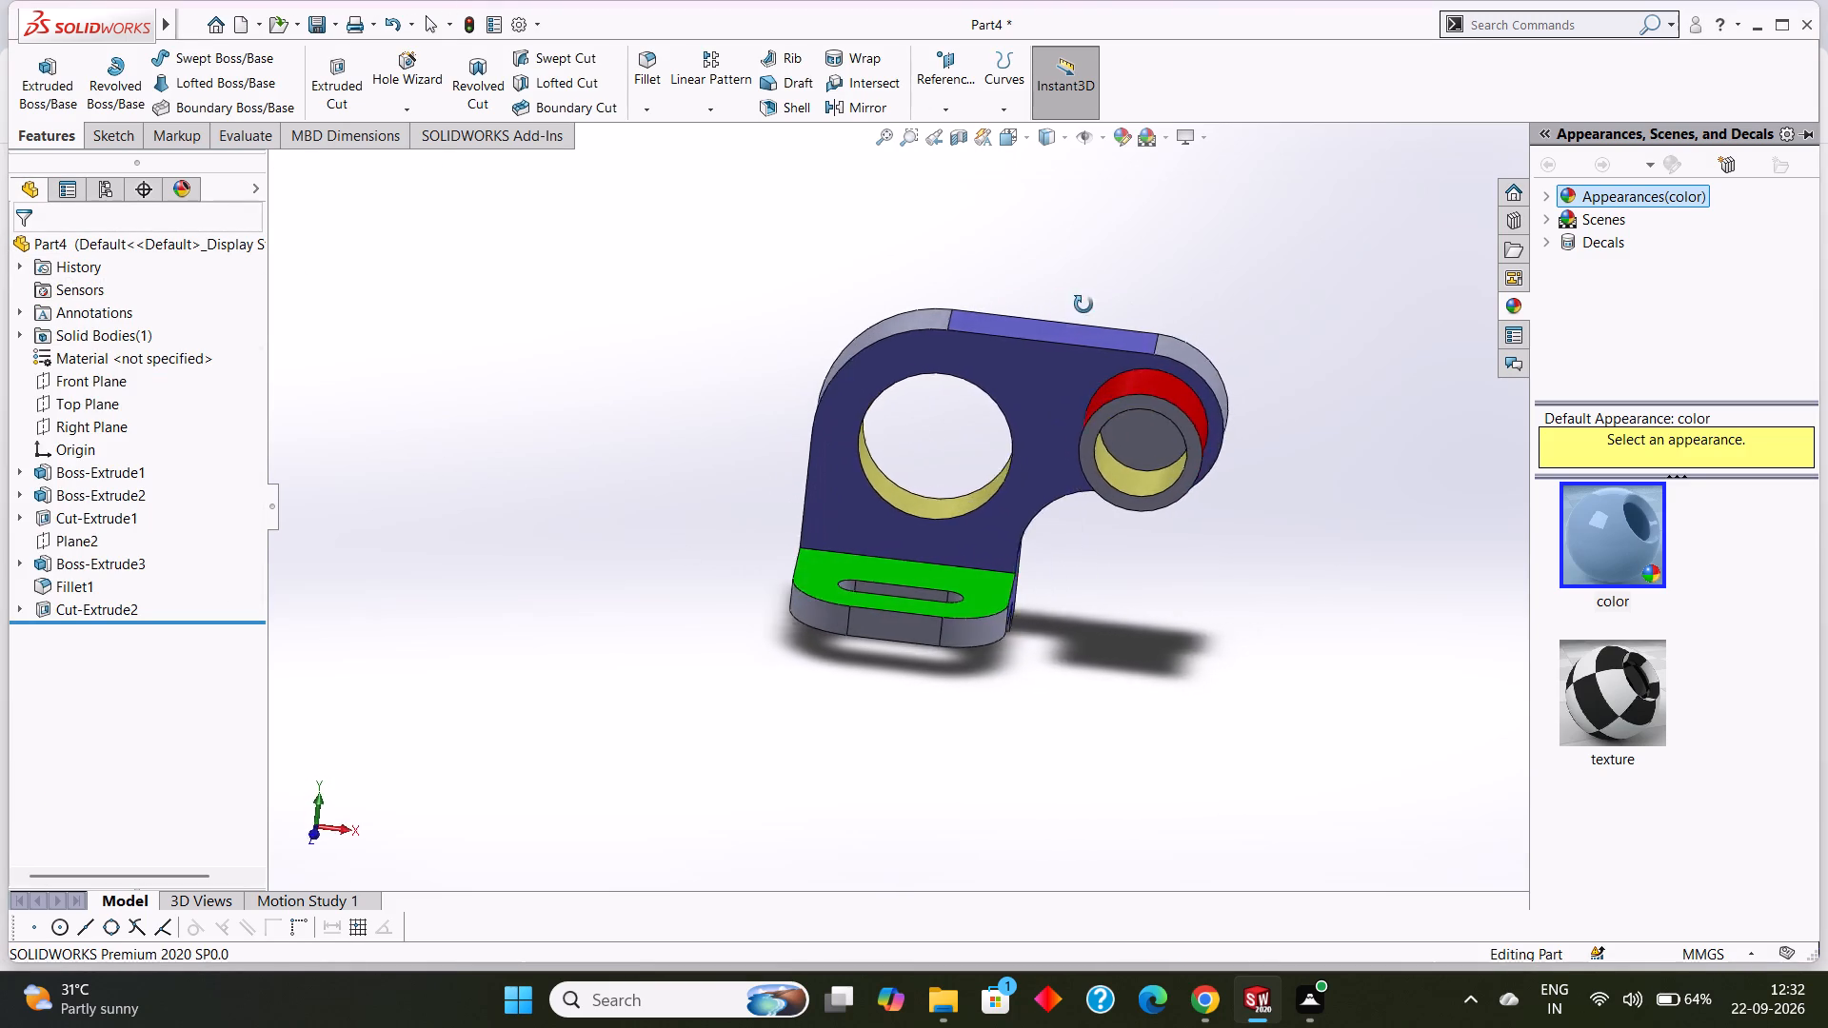
middle_click_drag(1083, 305, 1144, 332)
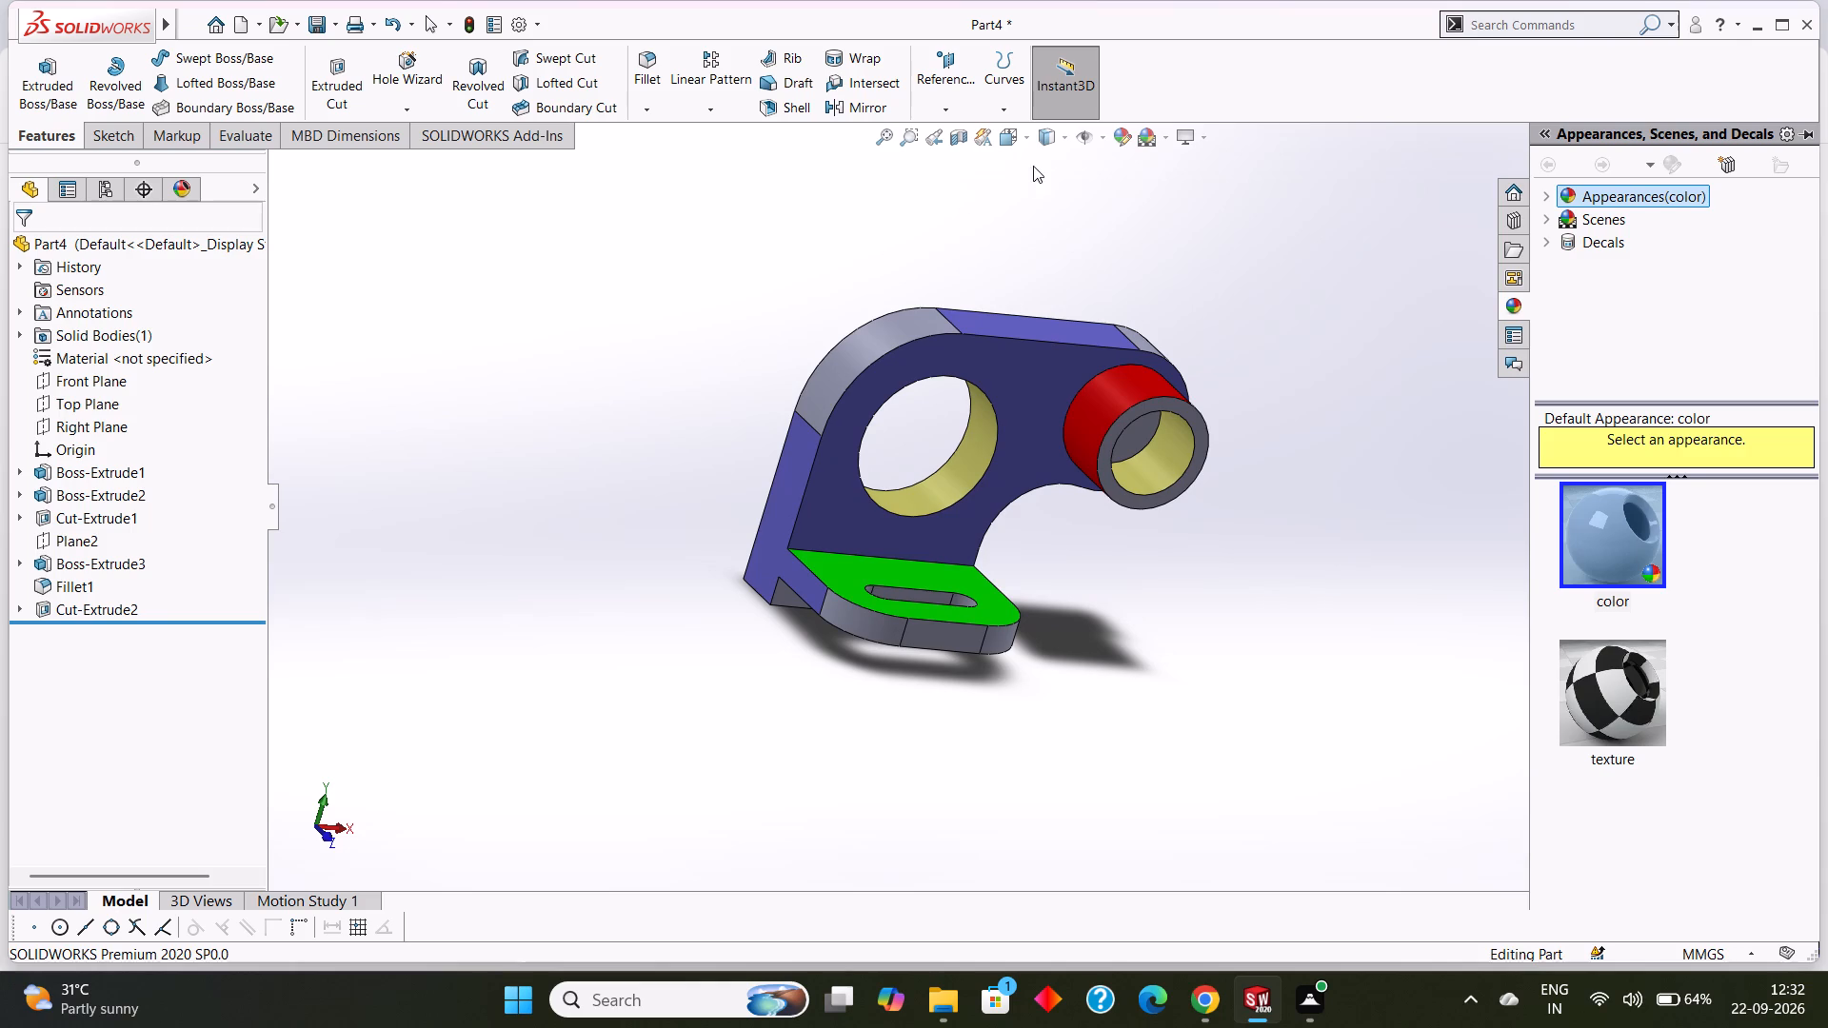
left_click(892, 326)
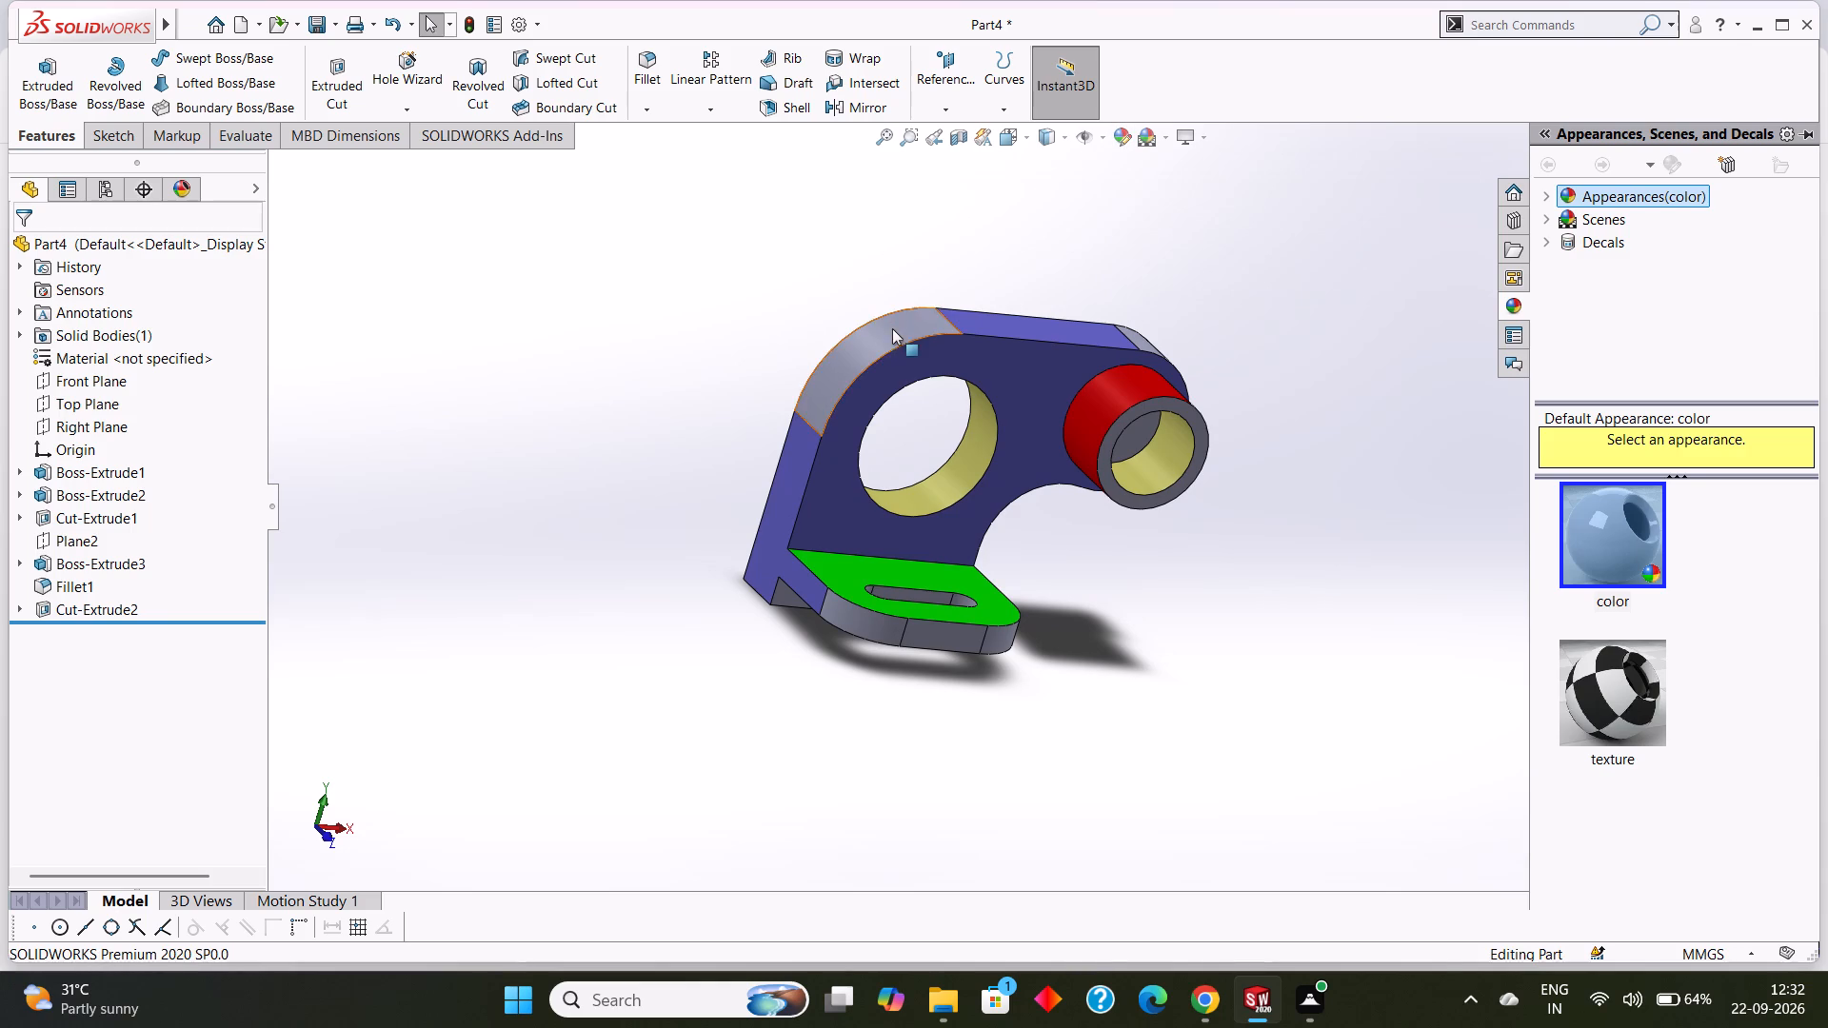
middle_click_drag(1316, 267, 1173, 244)
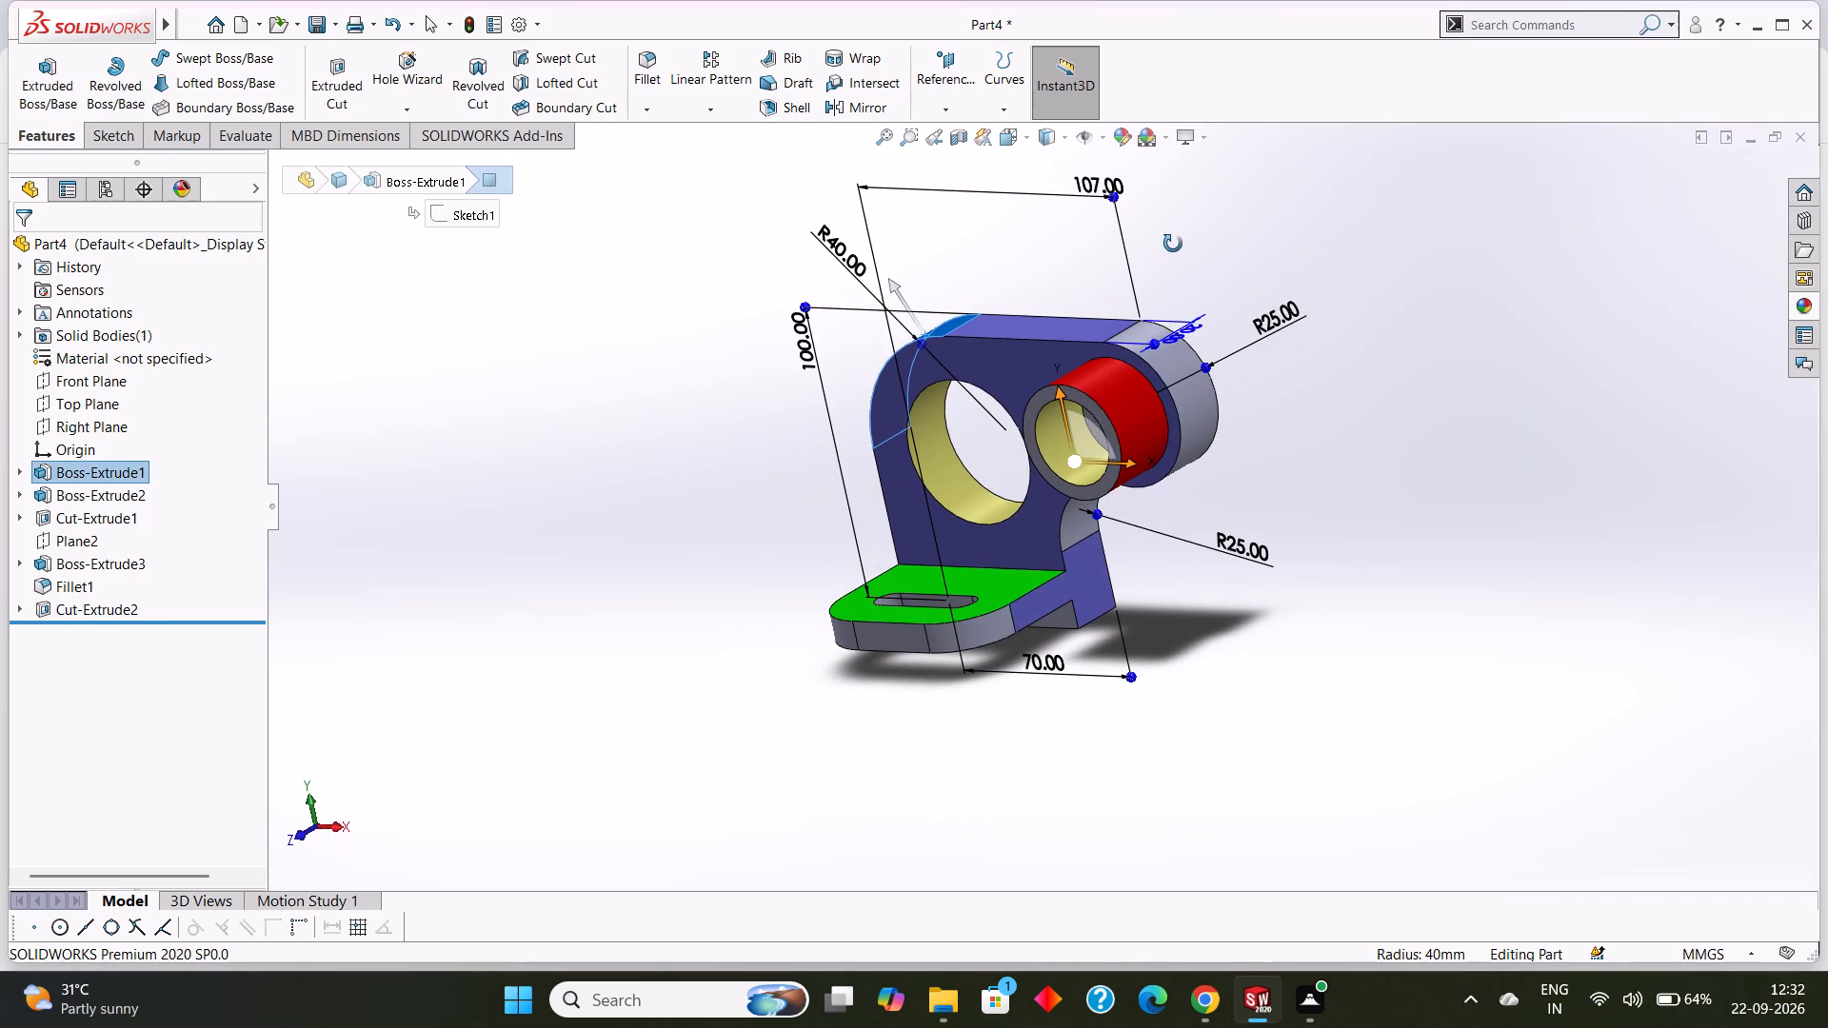
middle_click_drag(1173, 244, 1175, 245)
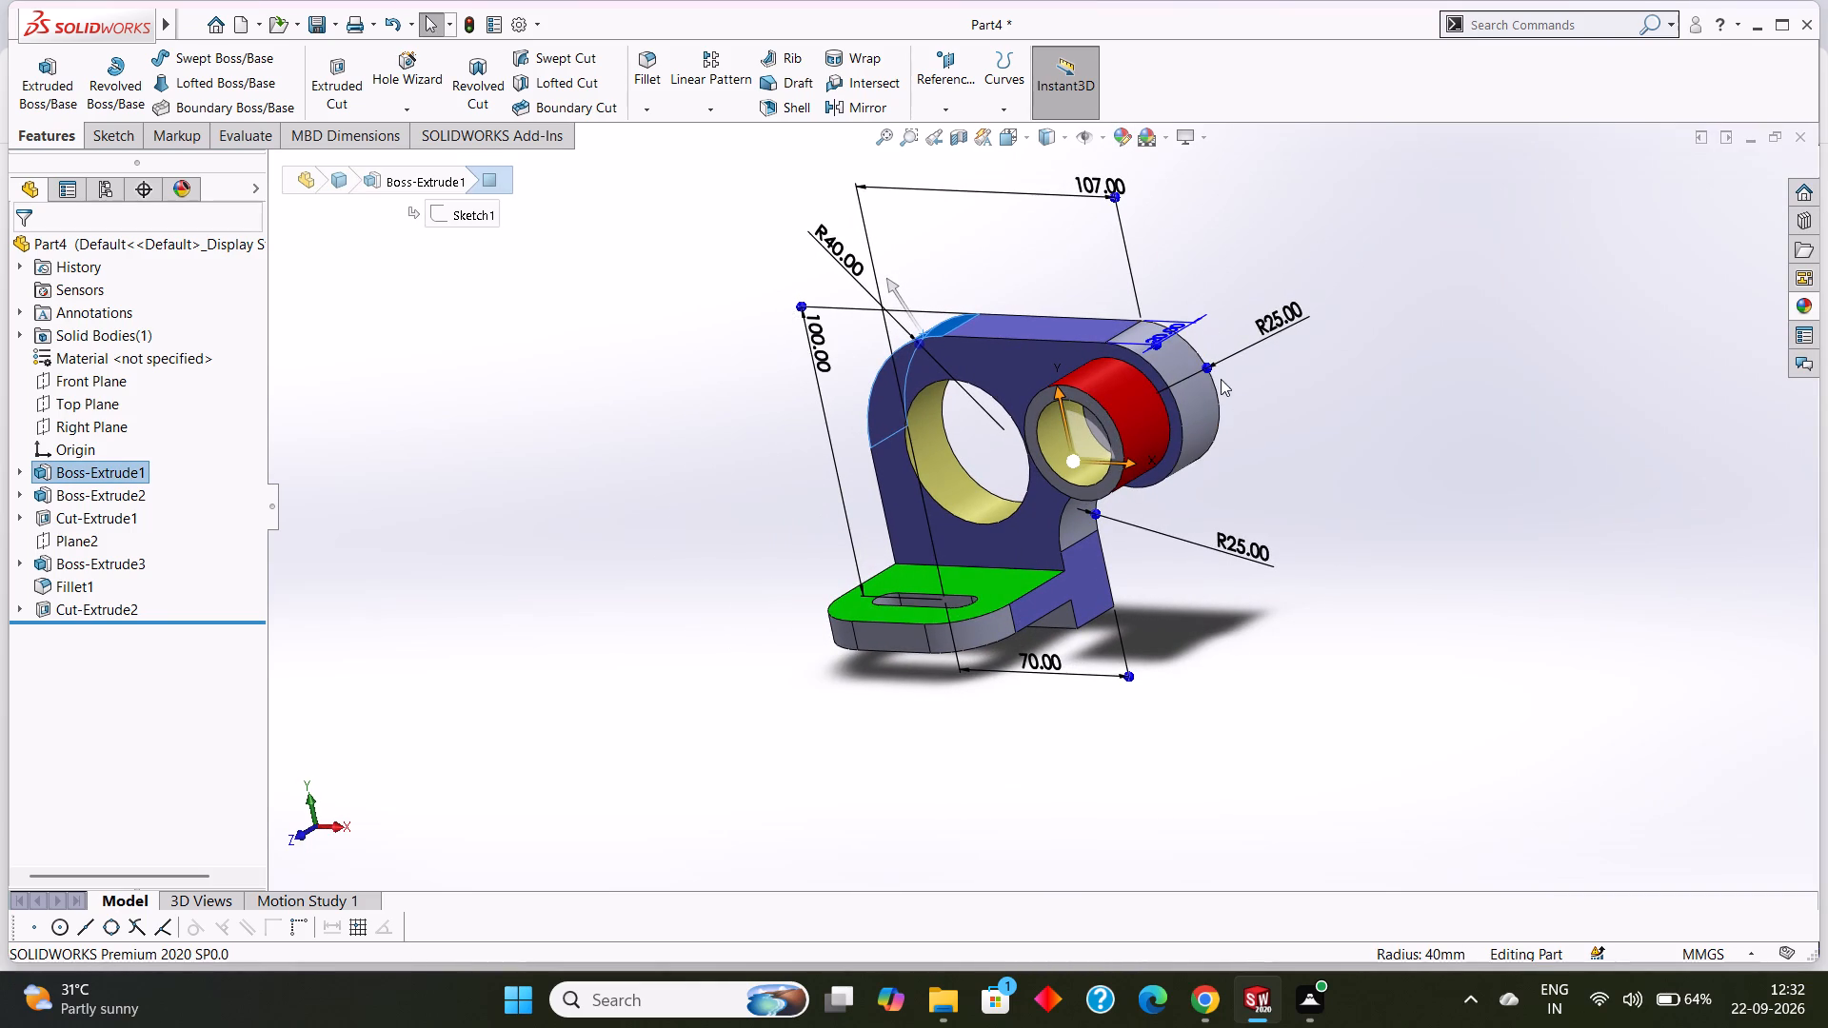
left_click(1172, 357, "ctrl")
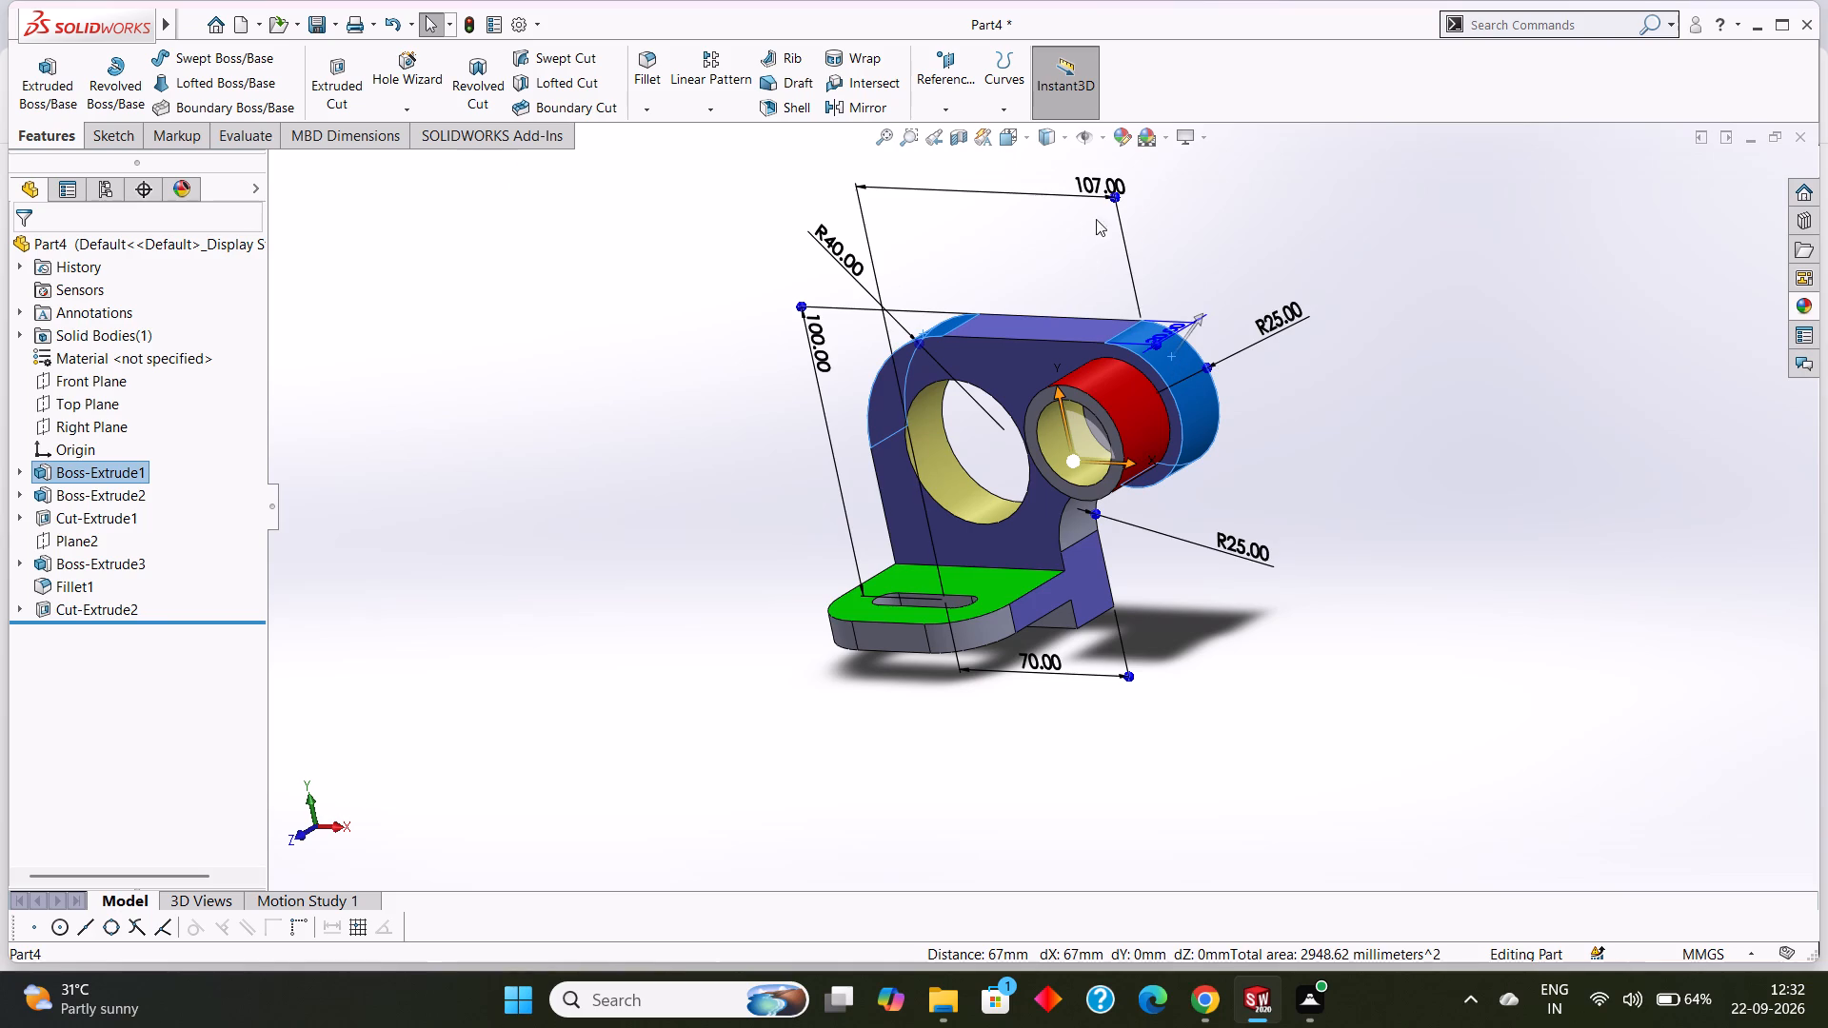
left_click(1120, 144)
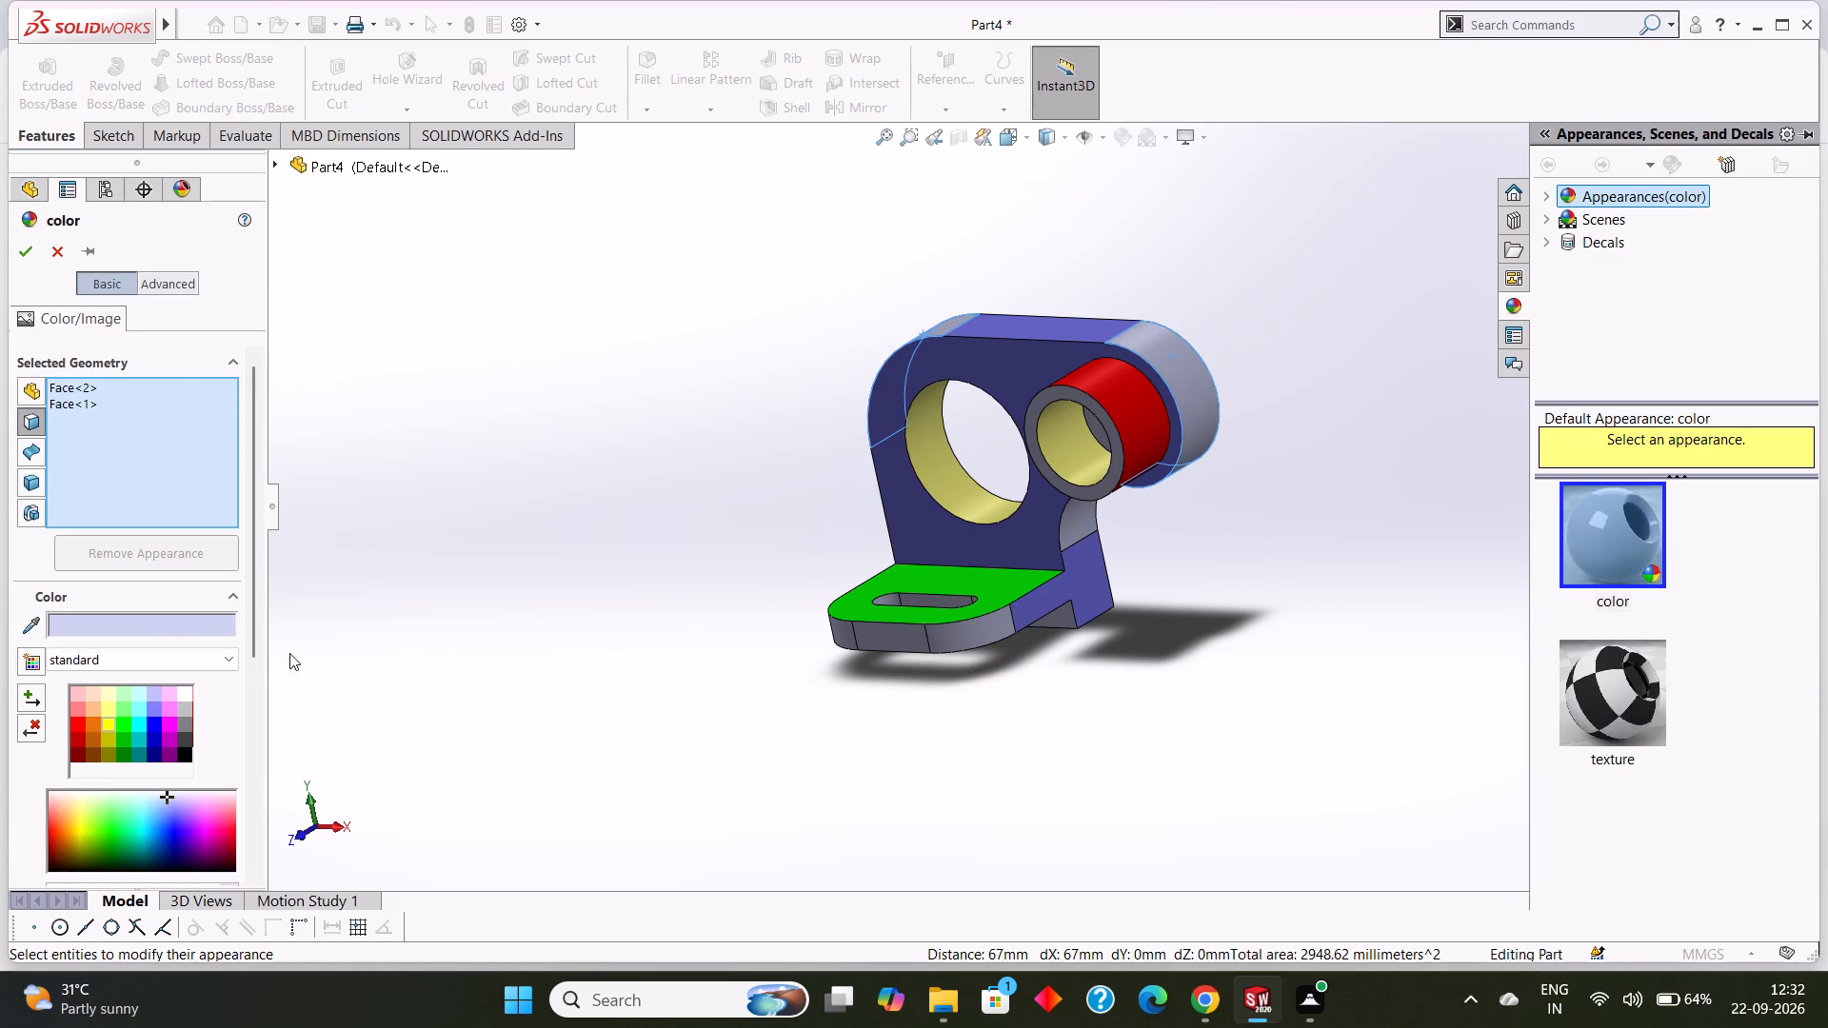
left_click(167, 621)
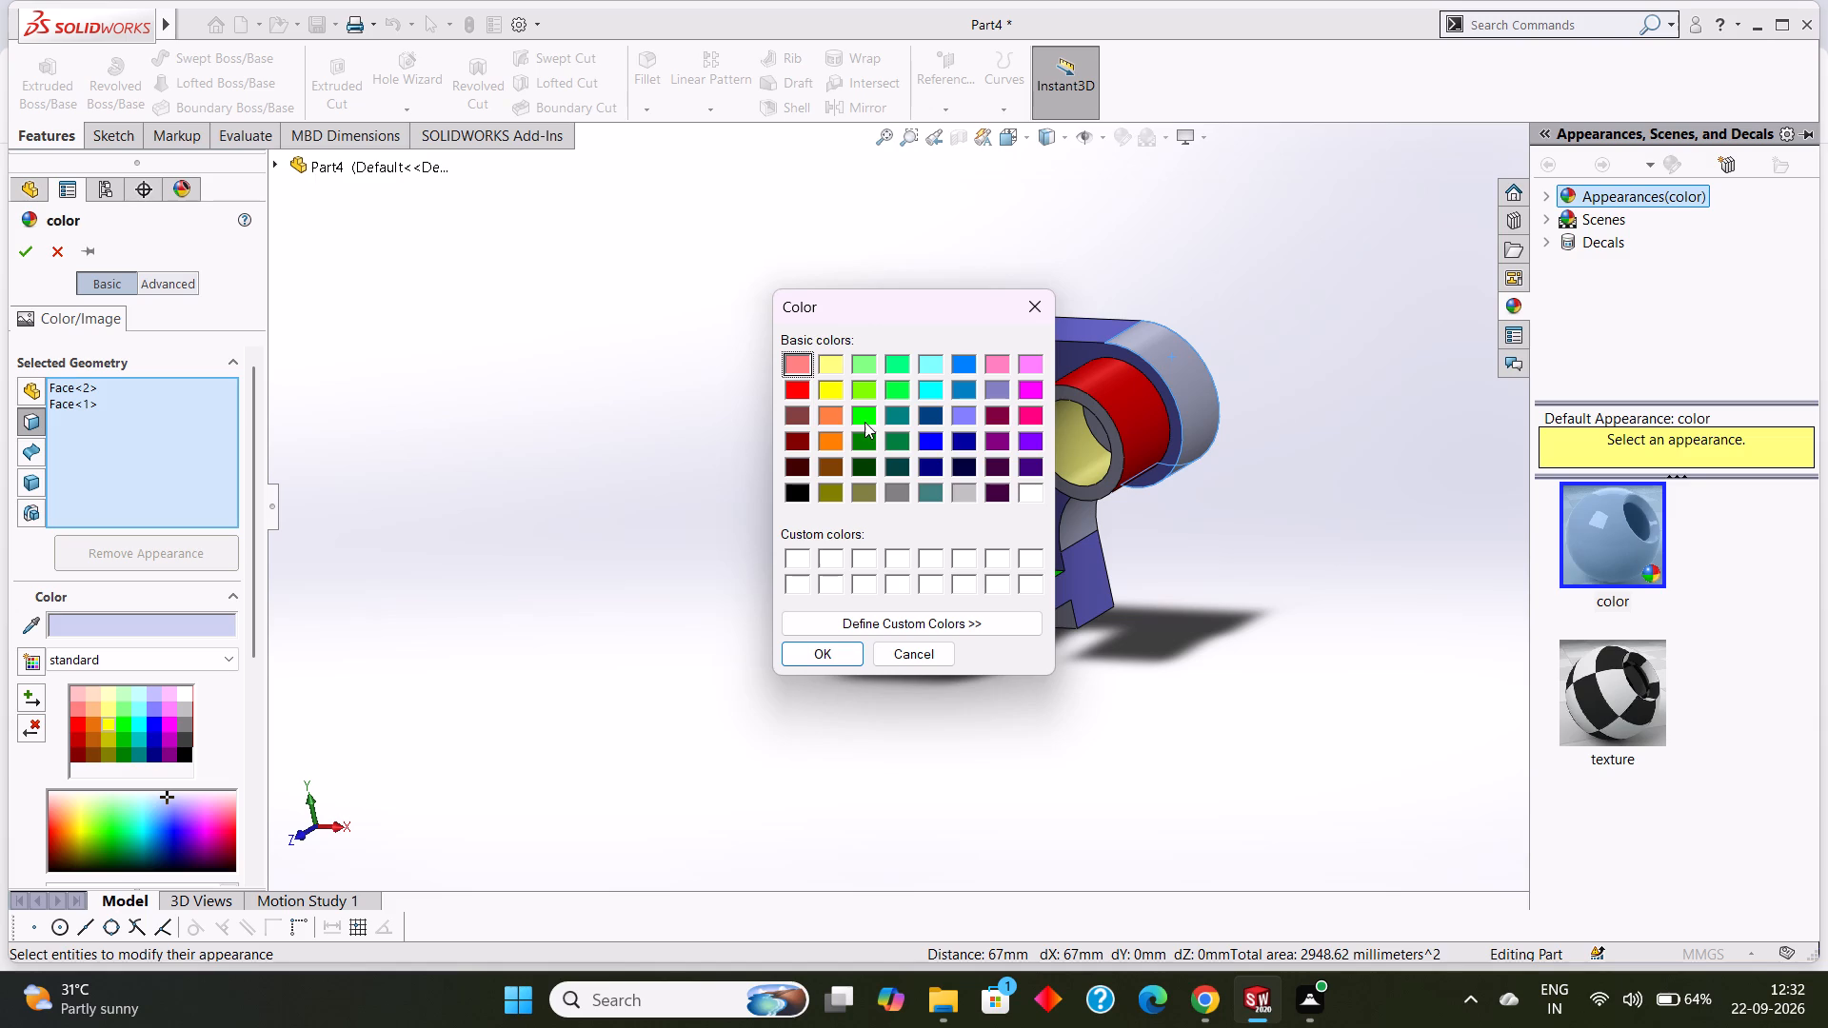
left_click(869, 419)
left_click(837, 652)
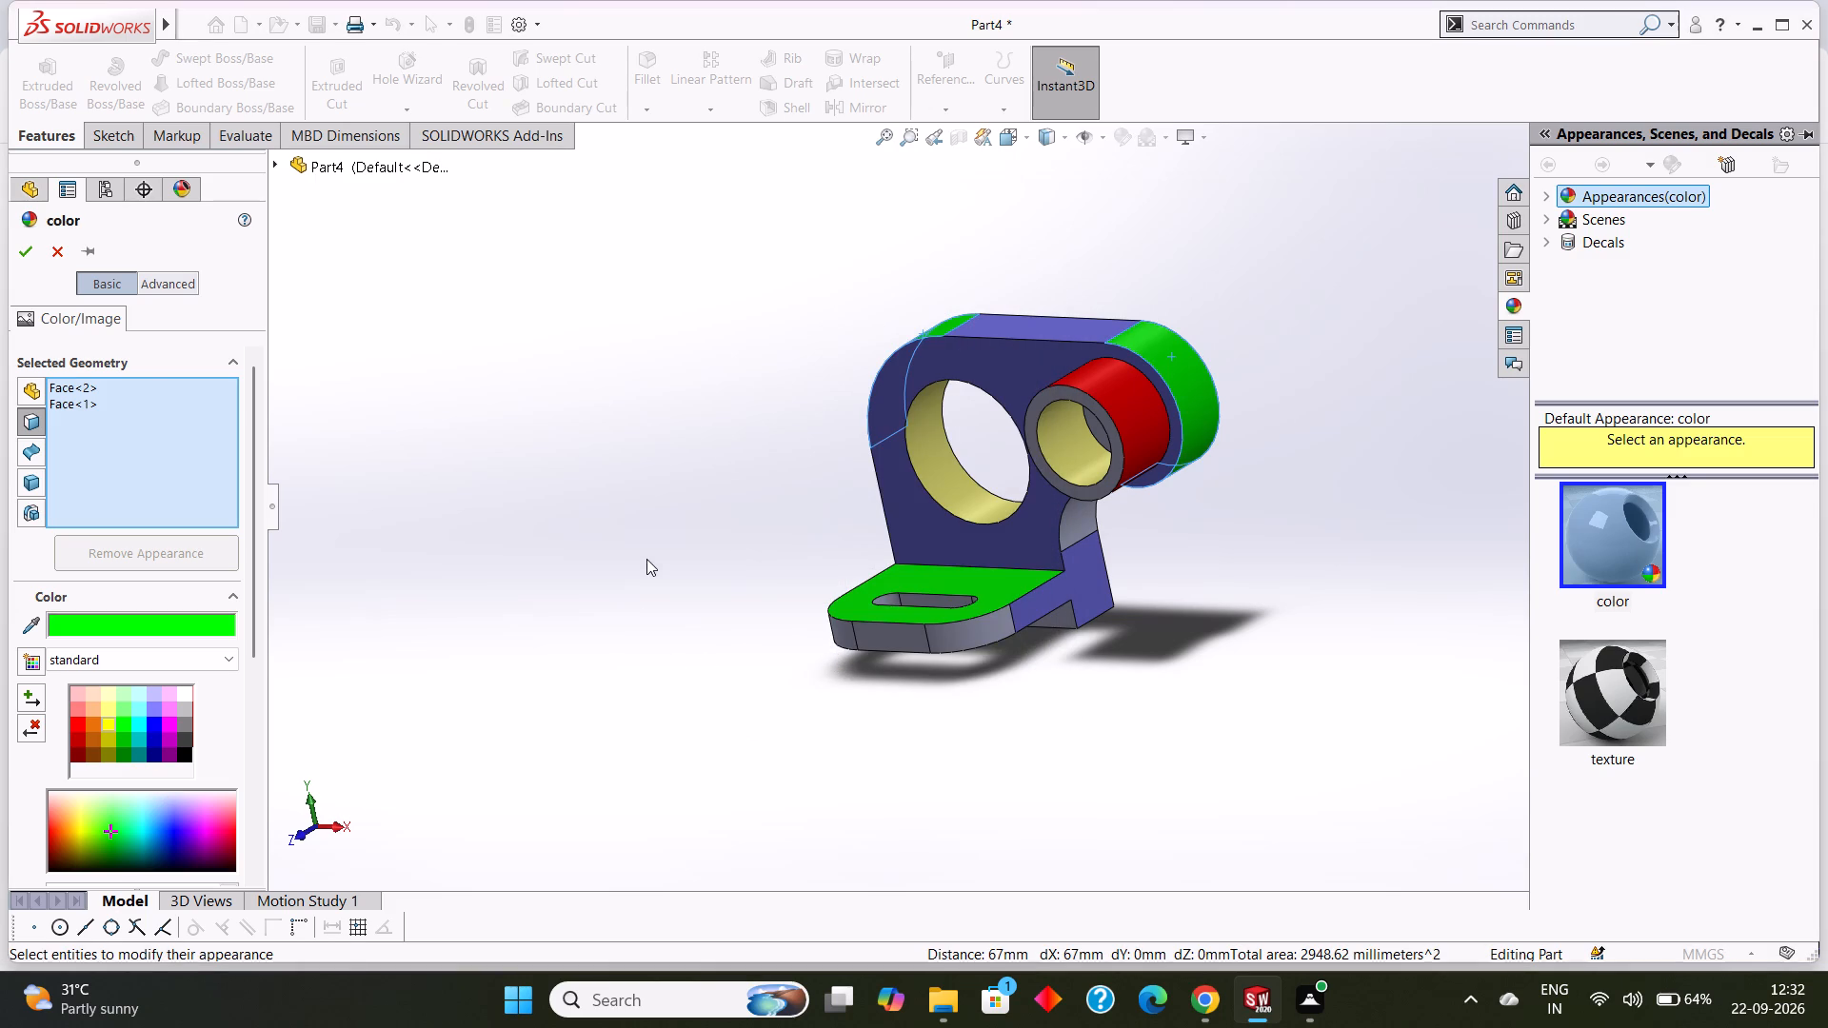
left_click(27, 253)
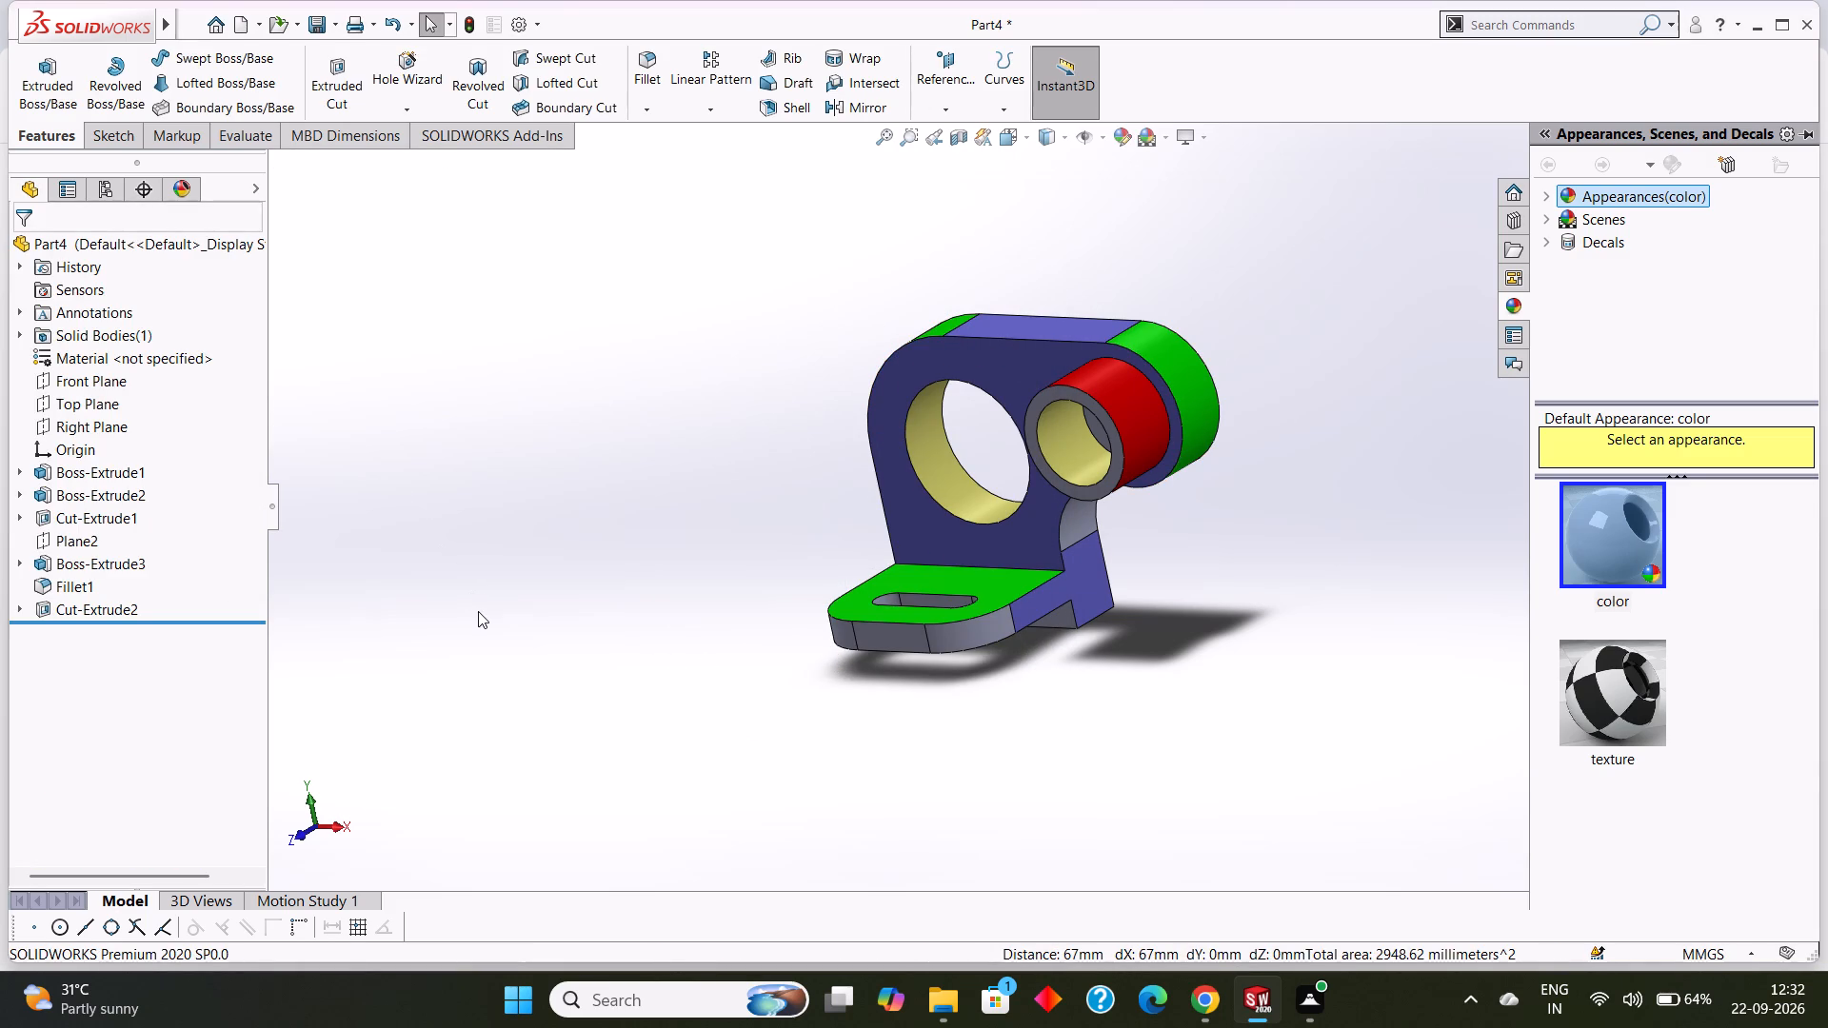
Colour the flat front edge face of the slotted ledge muted blue-violet and accept the appearance.
middle_click_drag(478, 611, 562, 576)
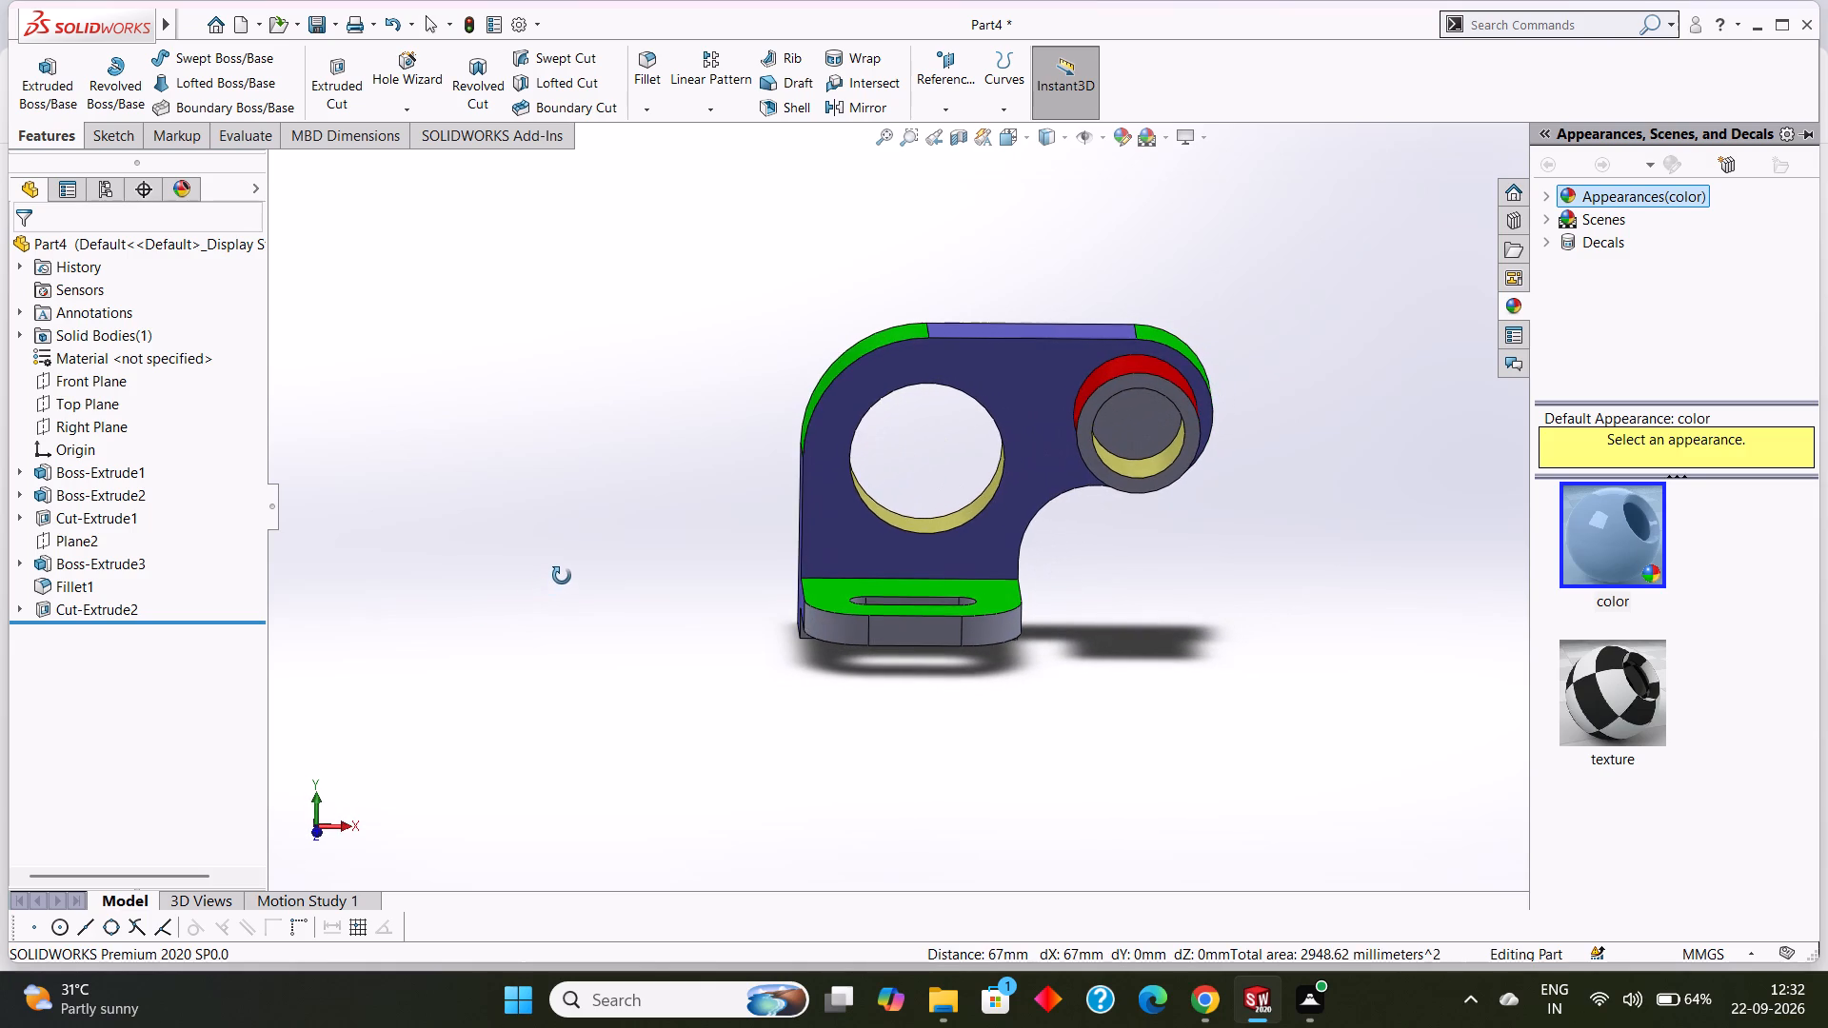
middle_click_drag(562, 576, 562, 575)
scroll(562, 575, "up", 1)
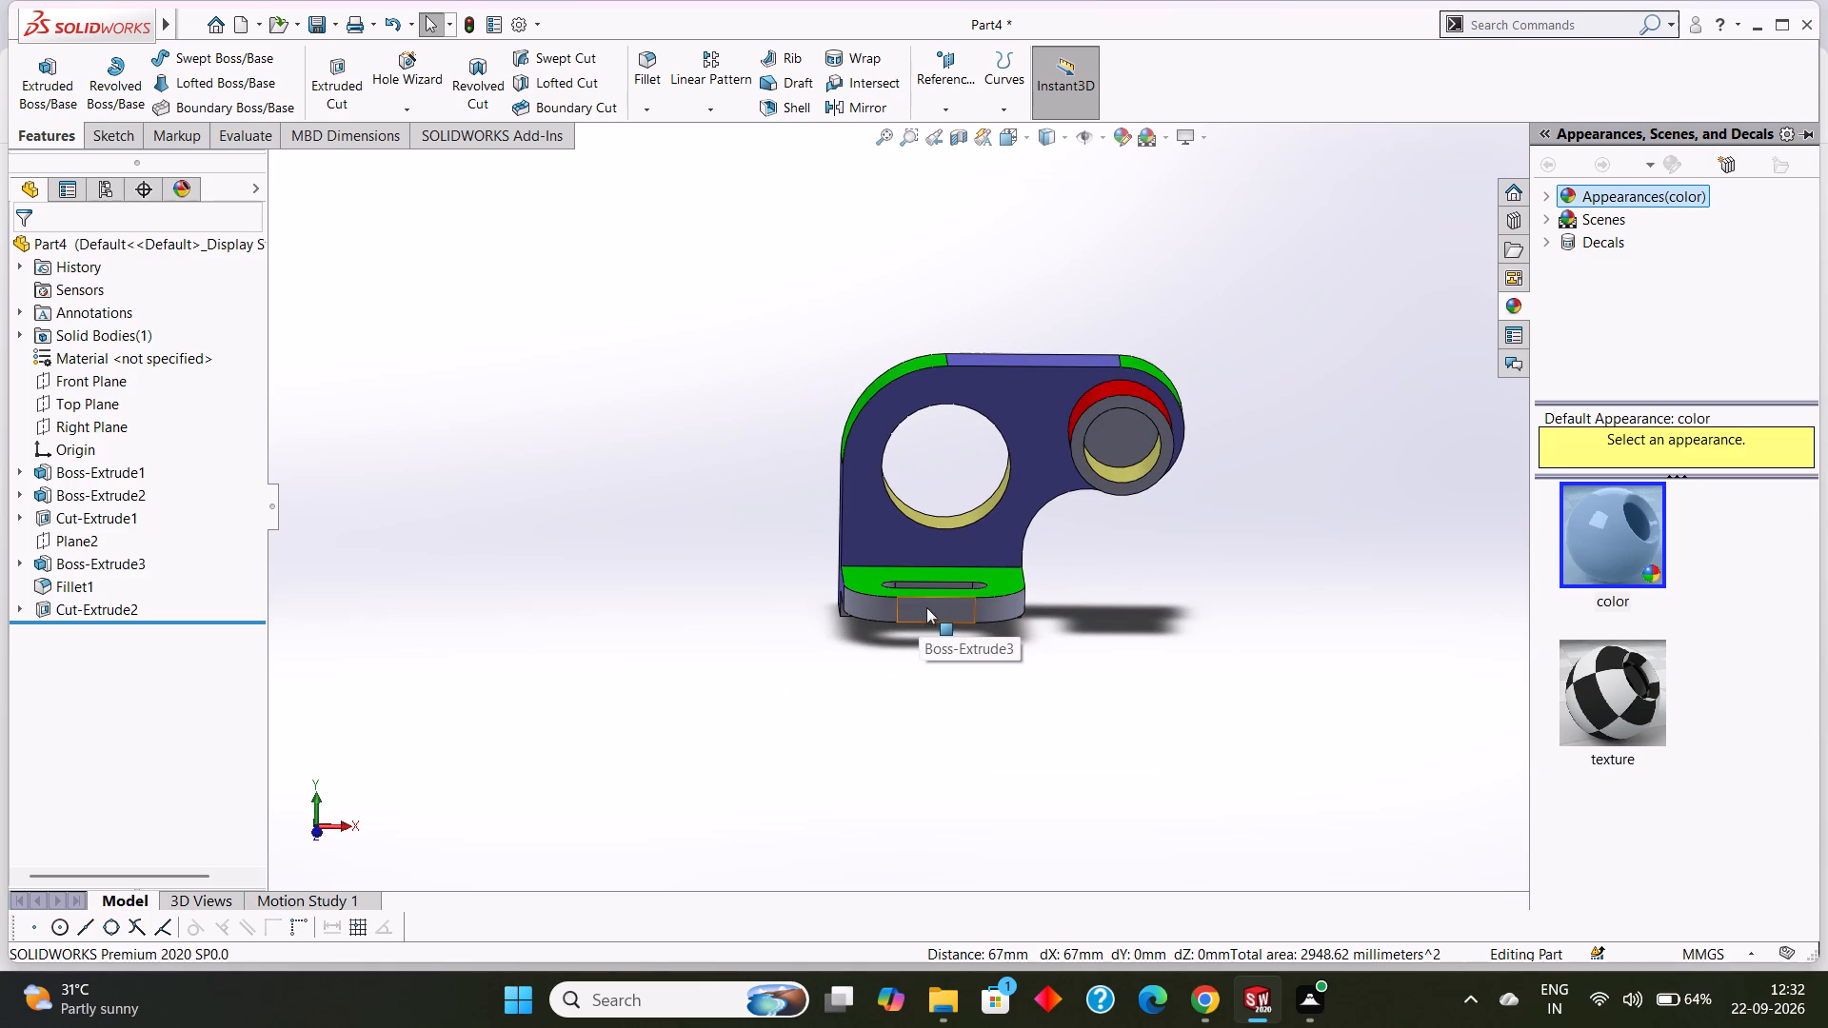
left_click(917, 606)
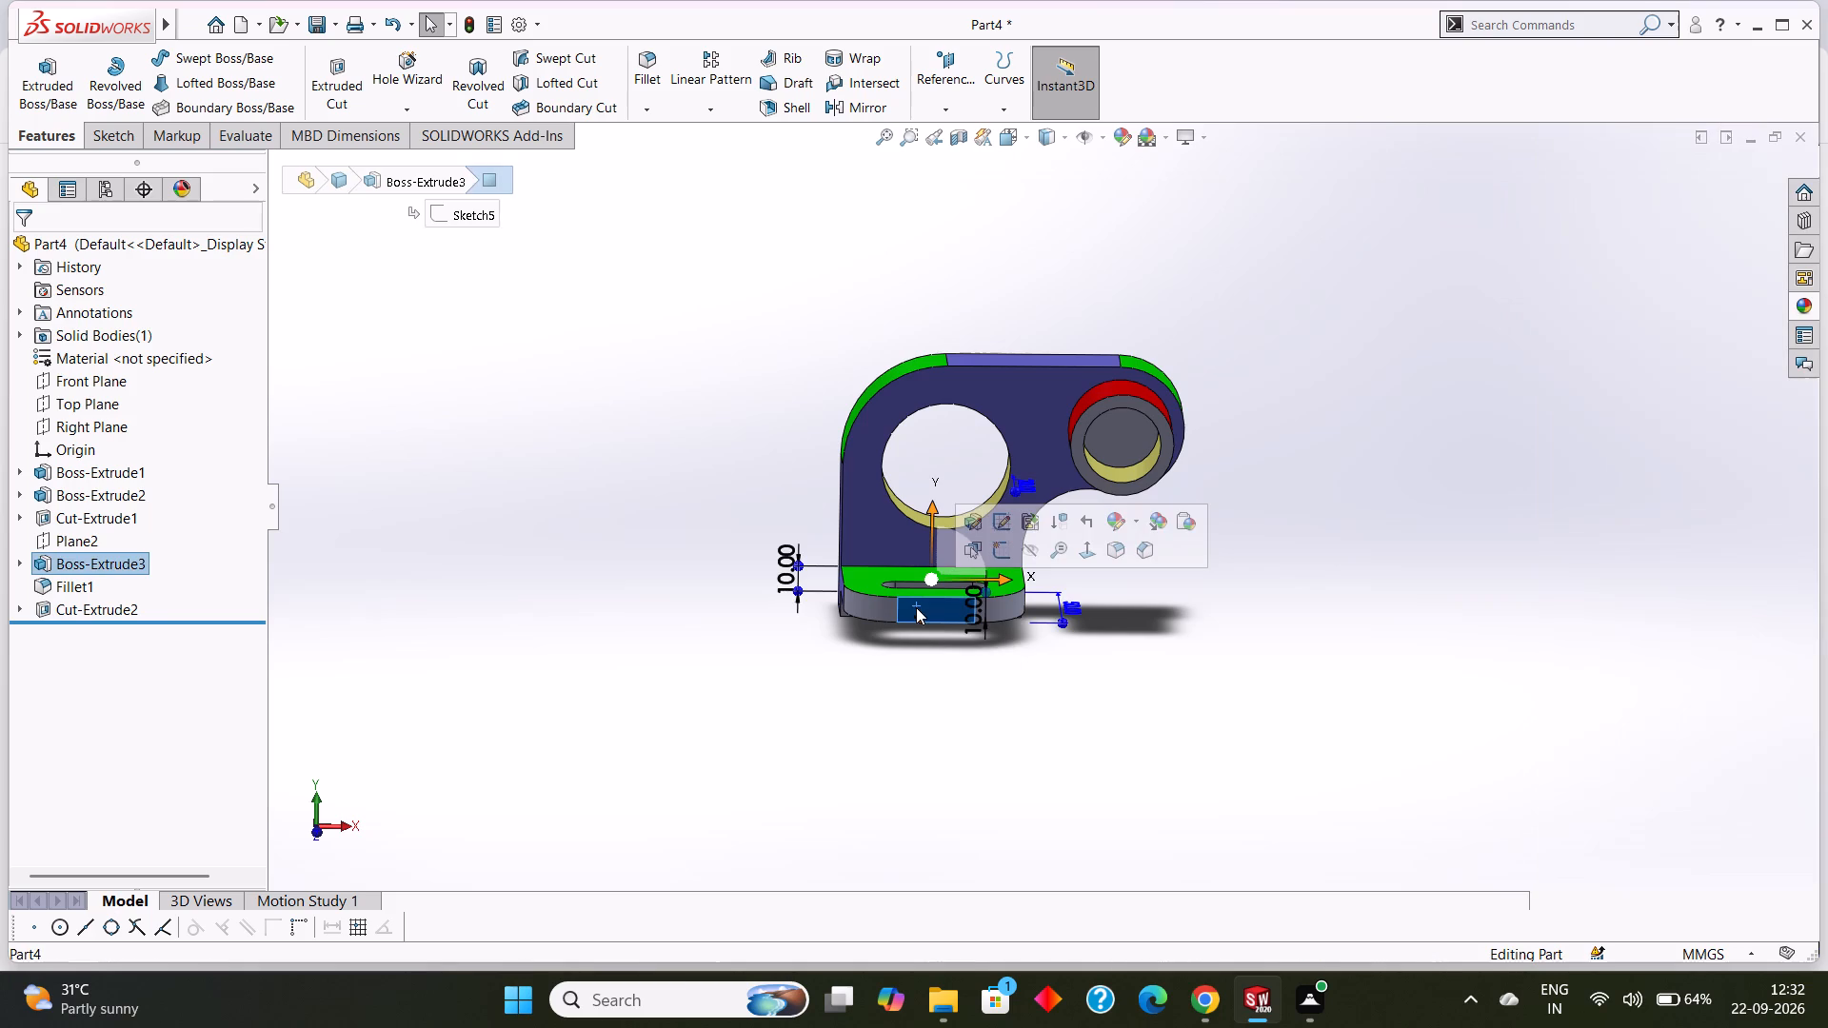
left_click(1126, 137)
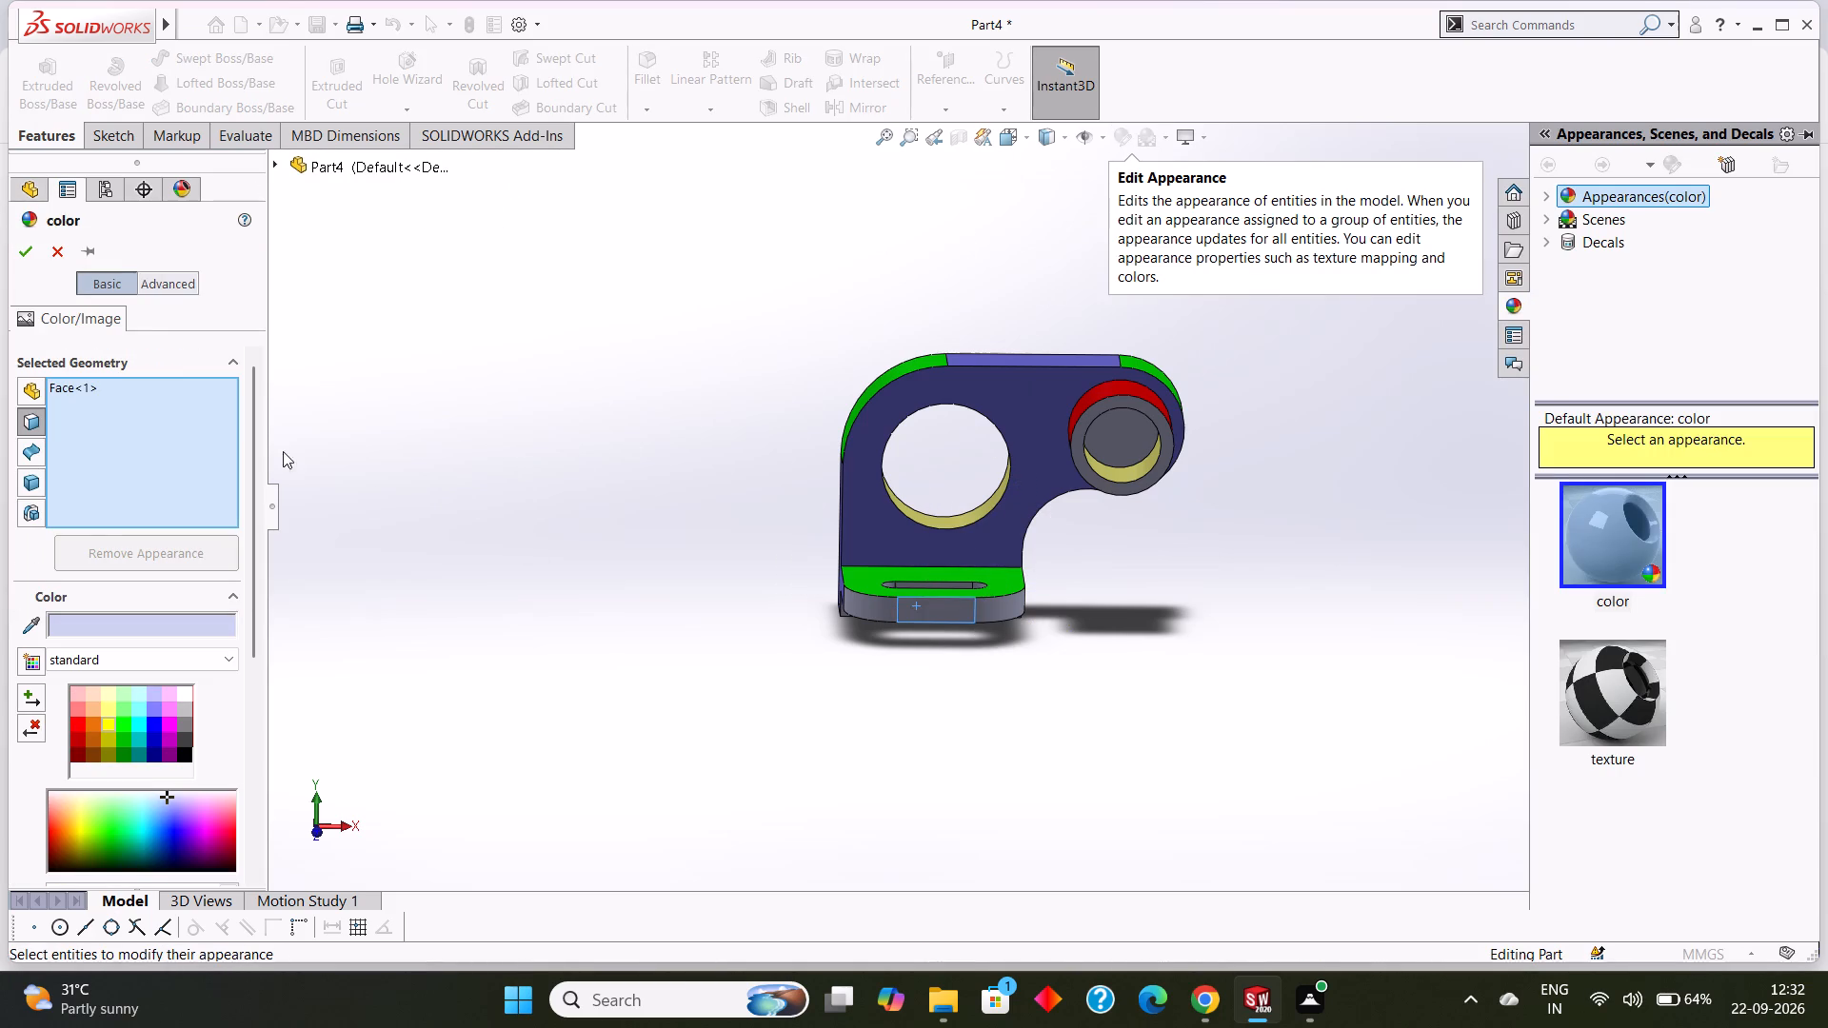
left_click(139, 623)
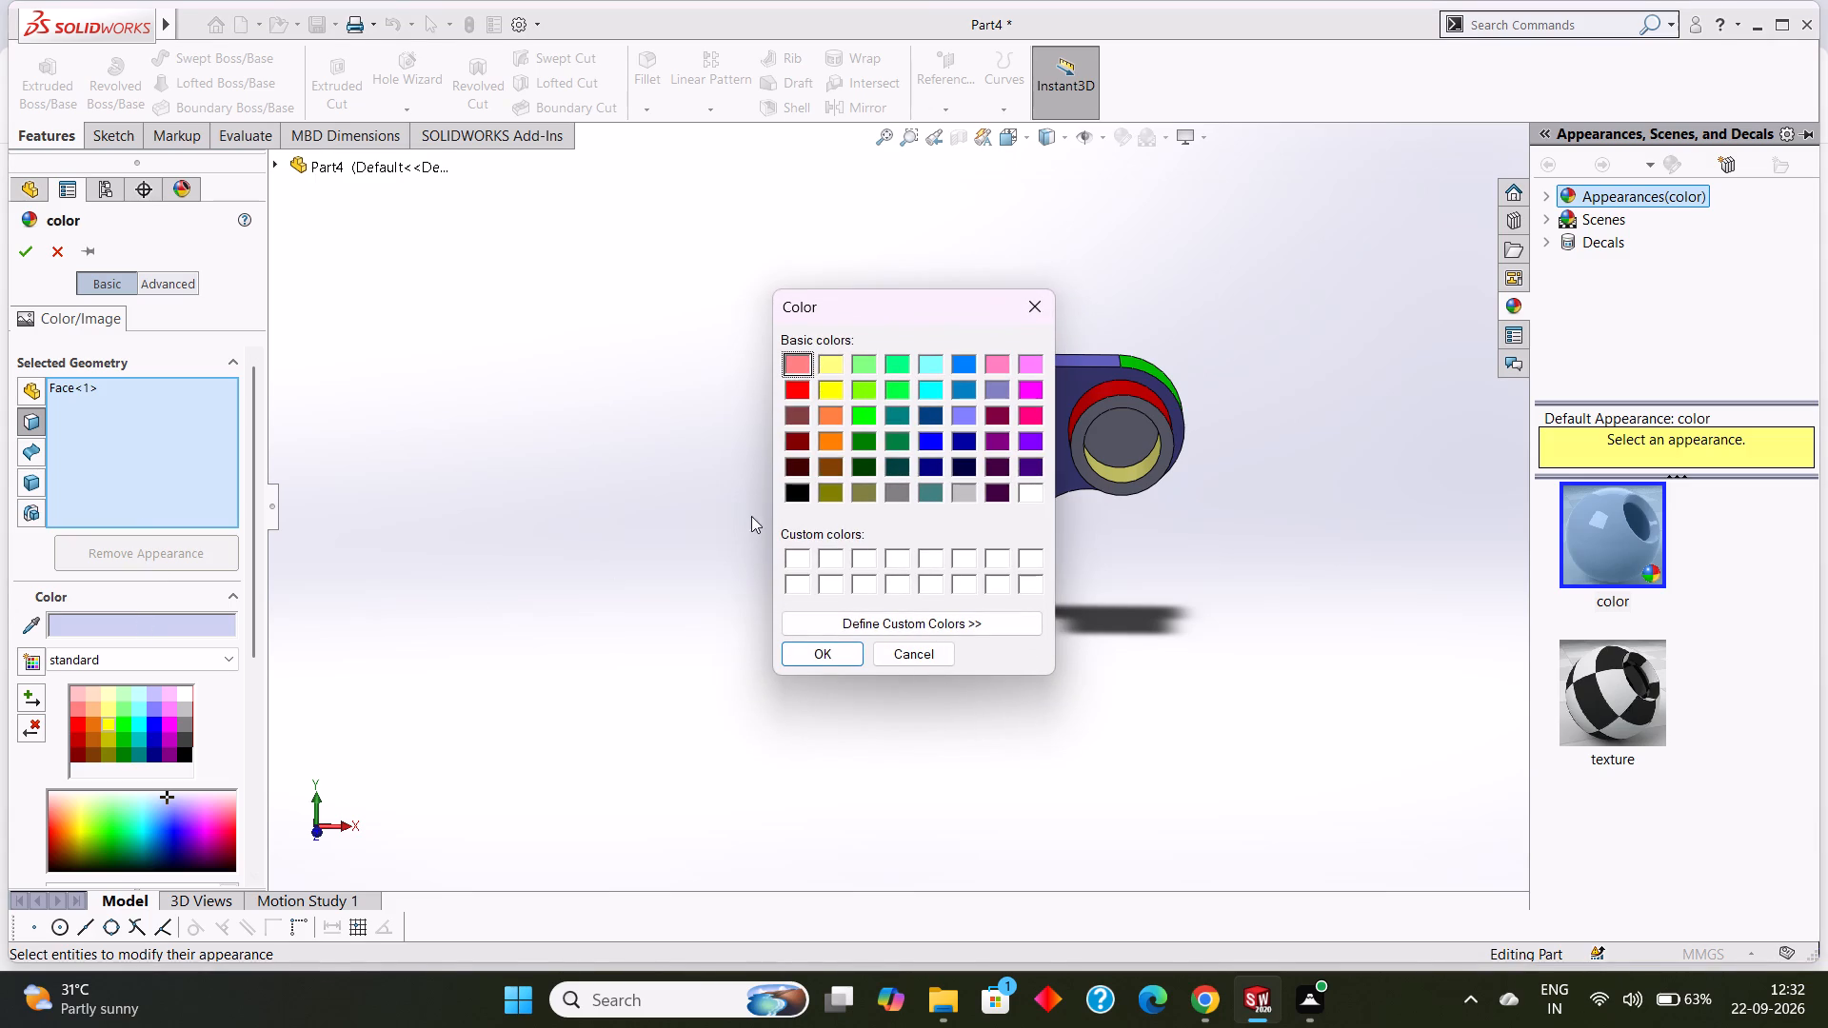
left_click(1000, 388)
left_click(796, 657)
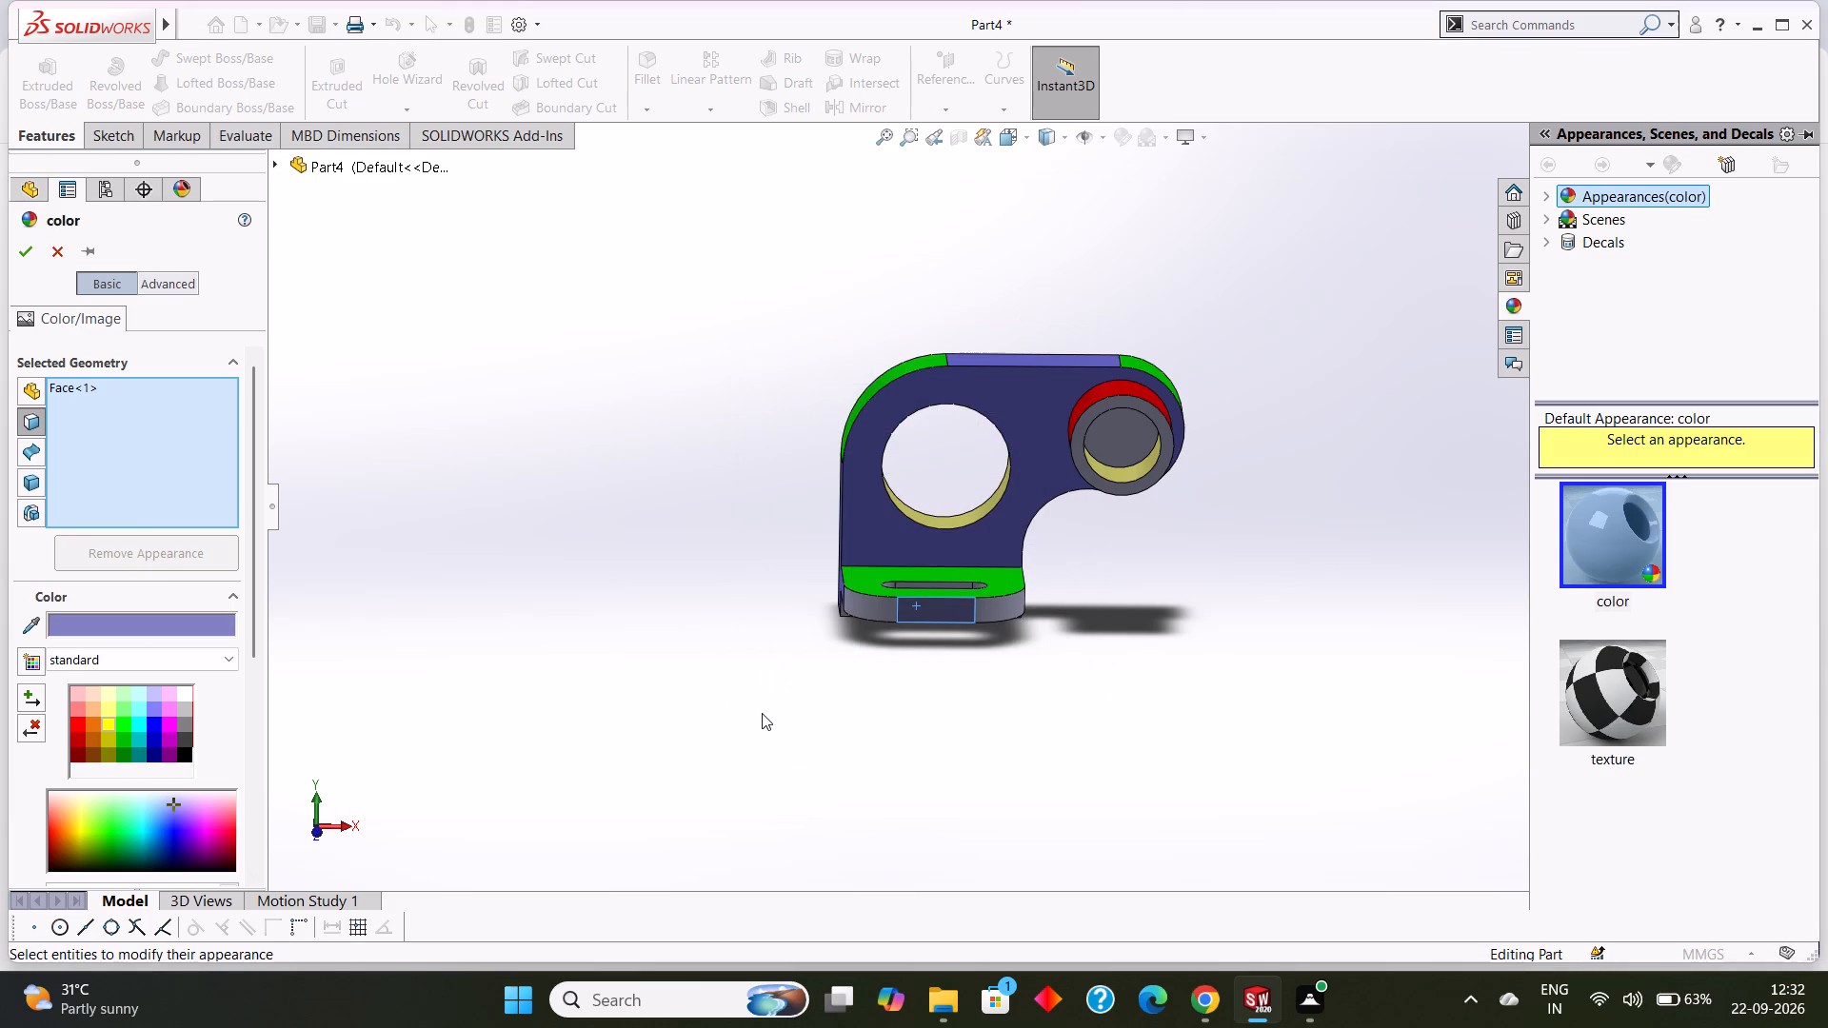
left_click(30, 260)
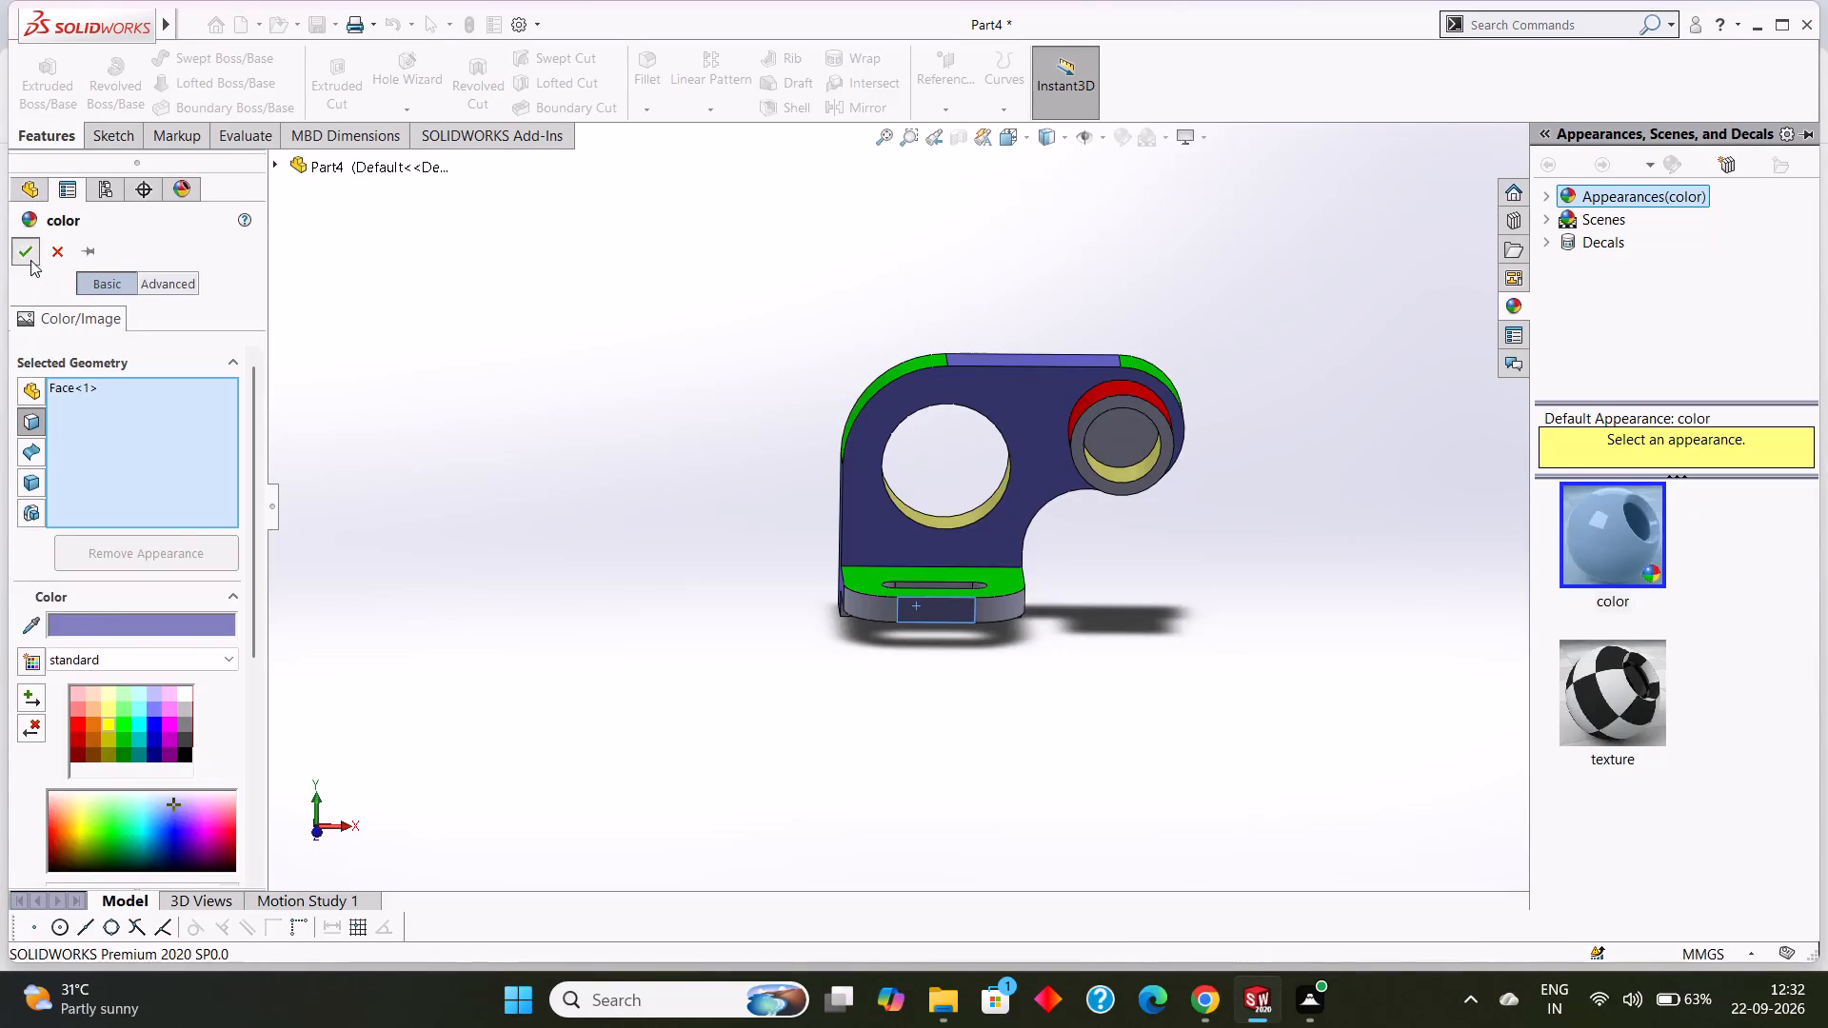
left_click(428, 586)
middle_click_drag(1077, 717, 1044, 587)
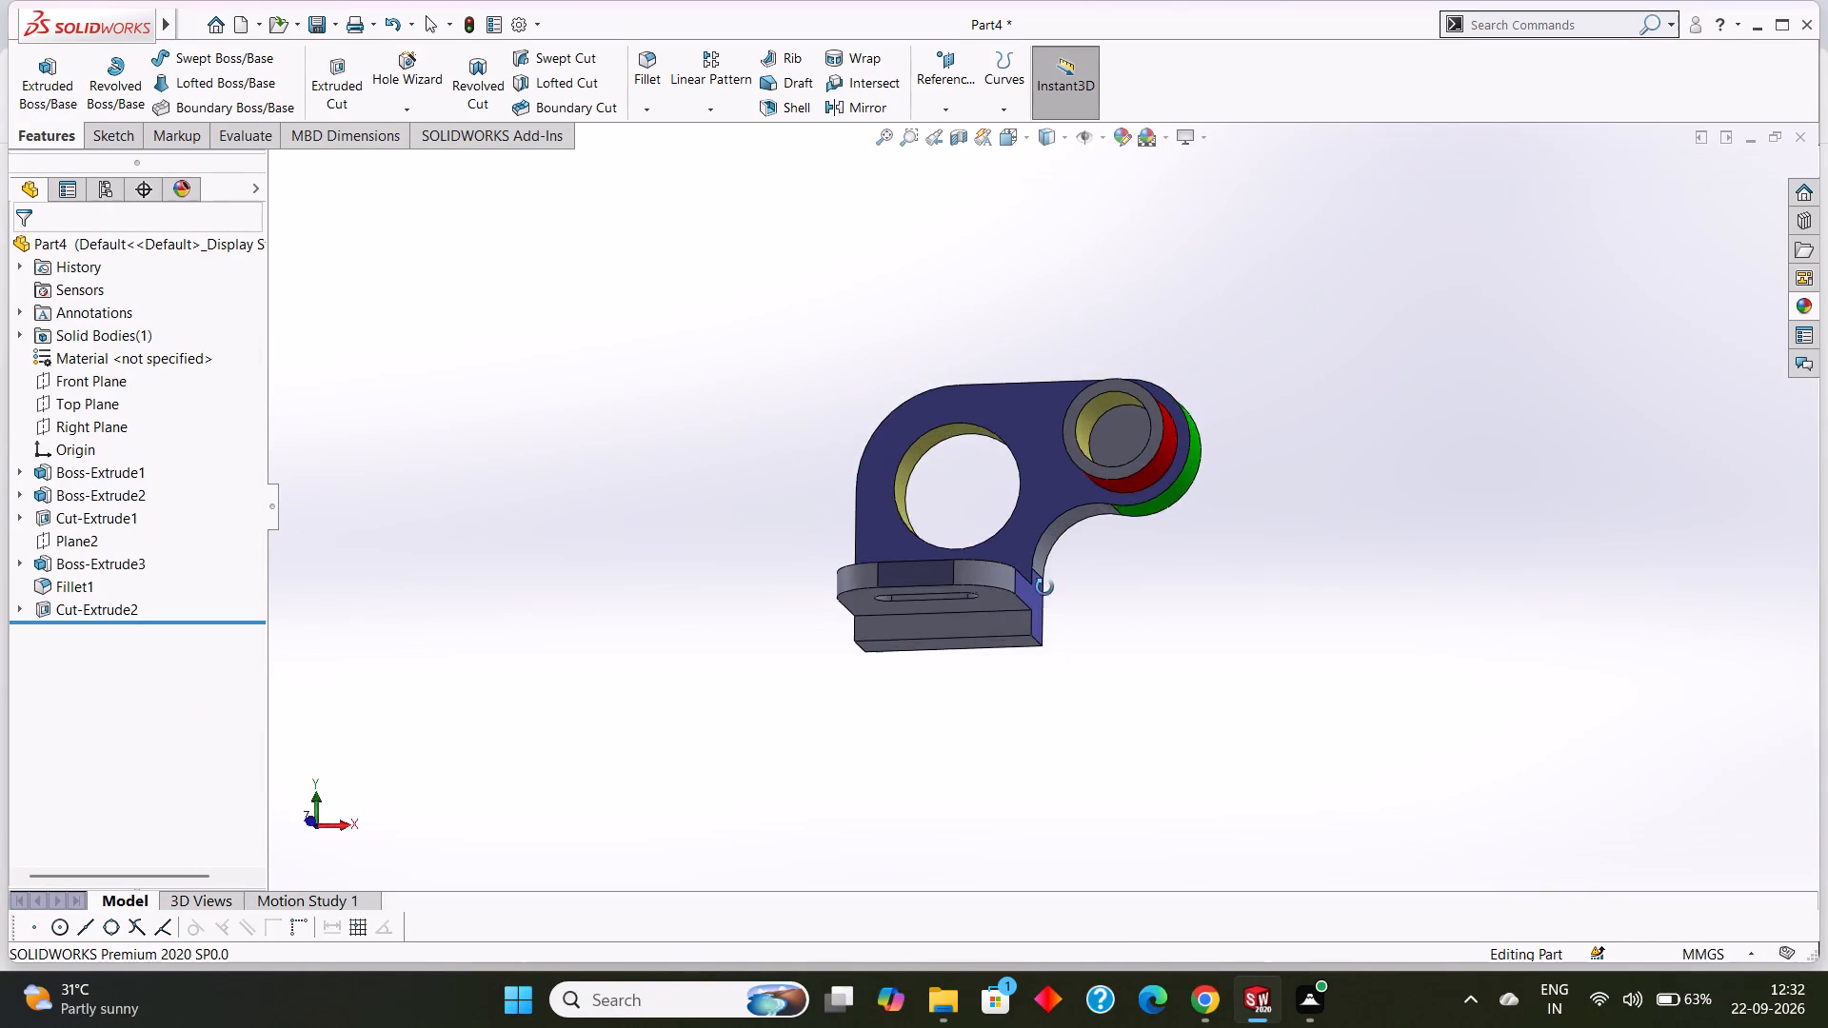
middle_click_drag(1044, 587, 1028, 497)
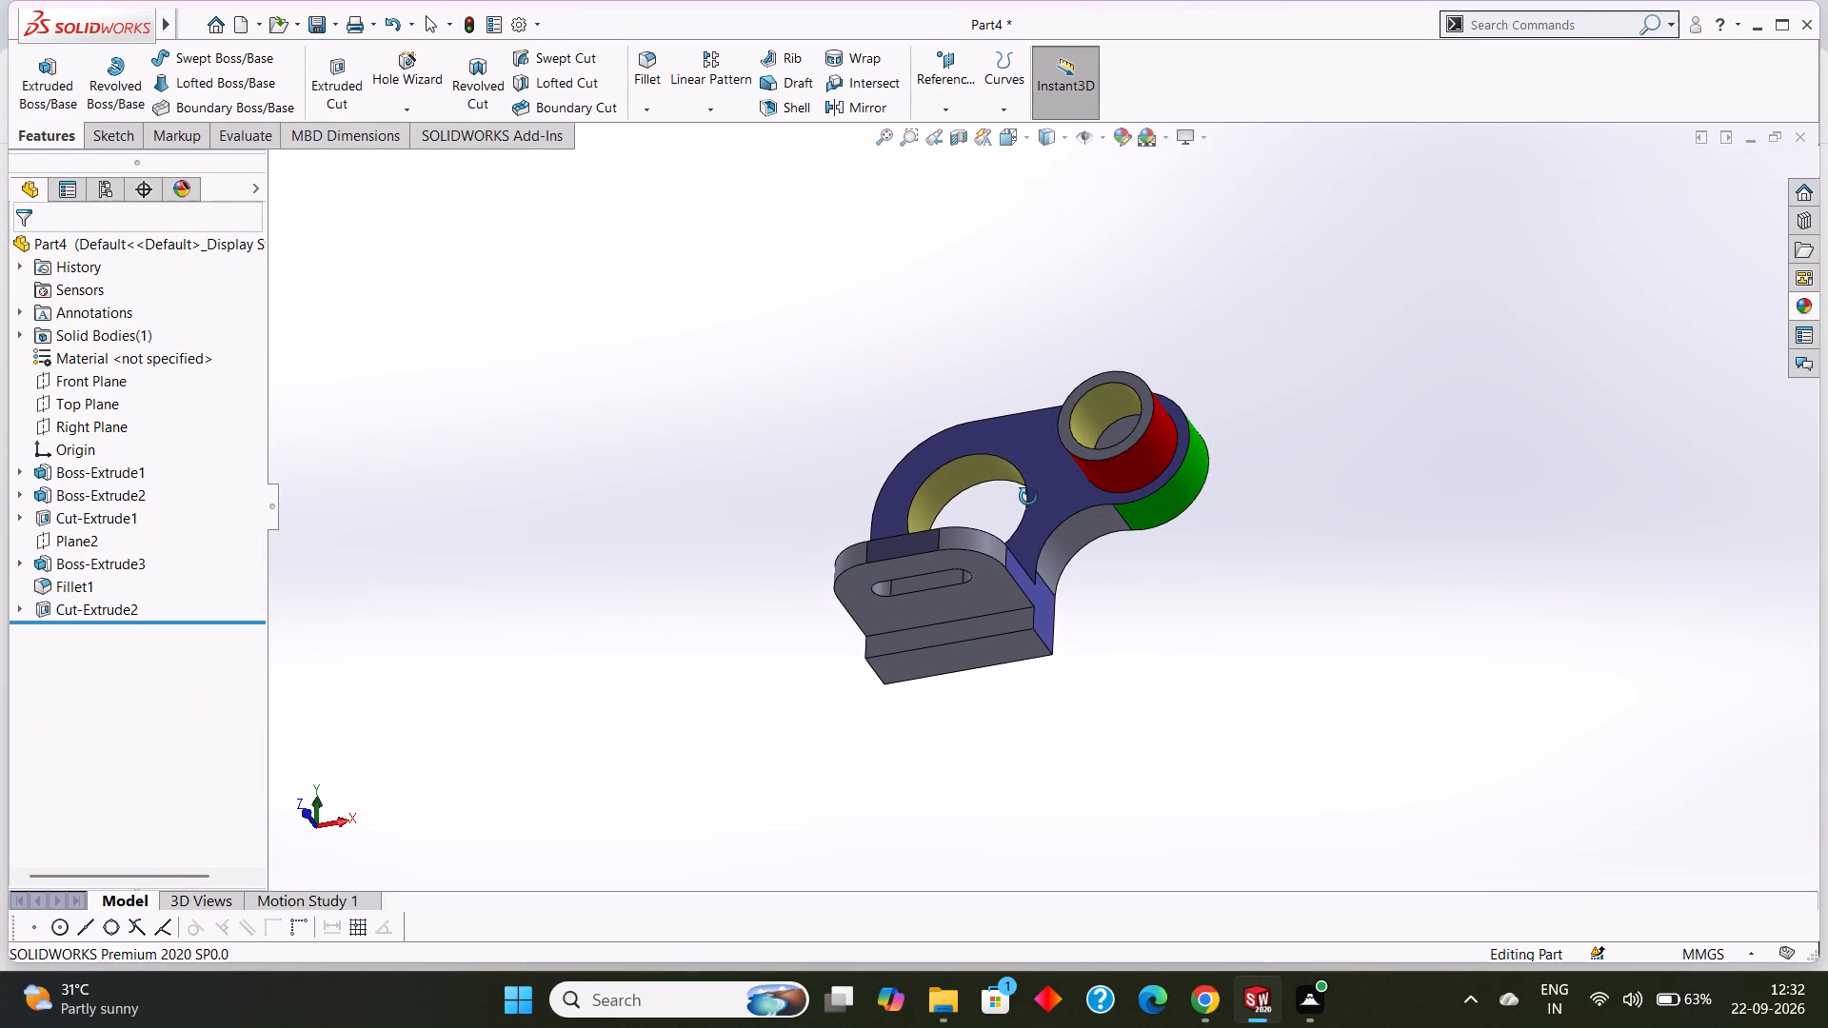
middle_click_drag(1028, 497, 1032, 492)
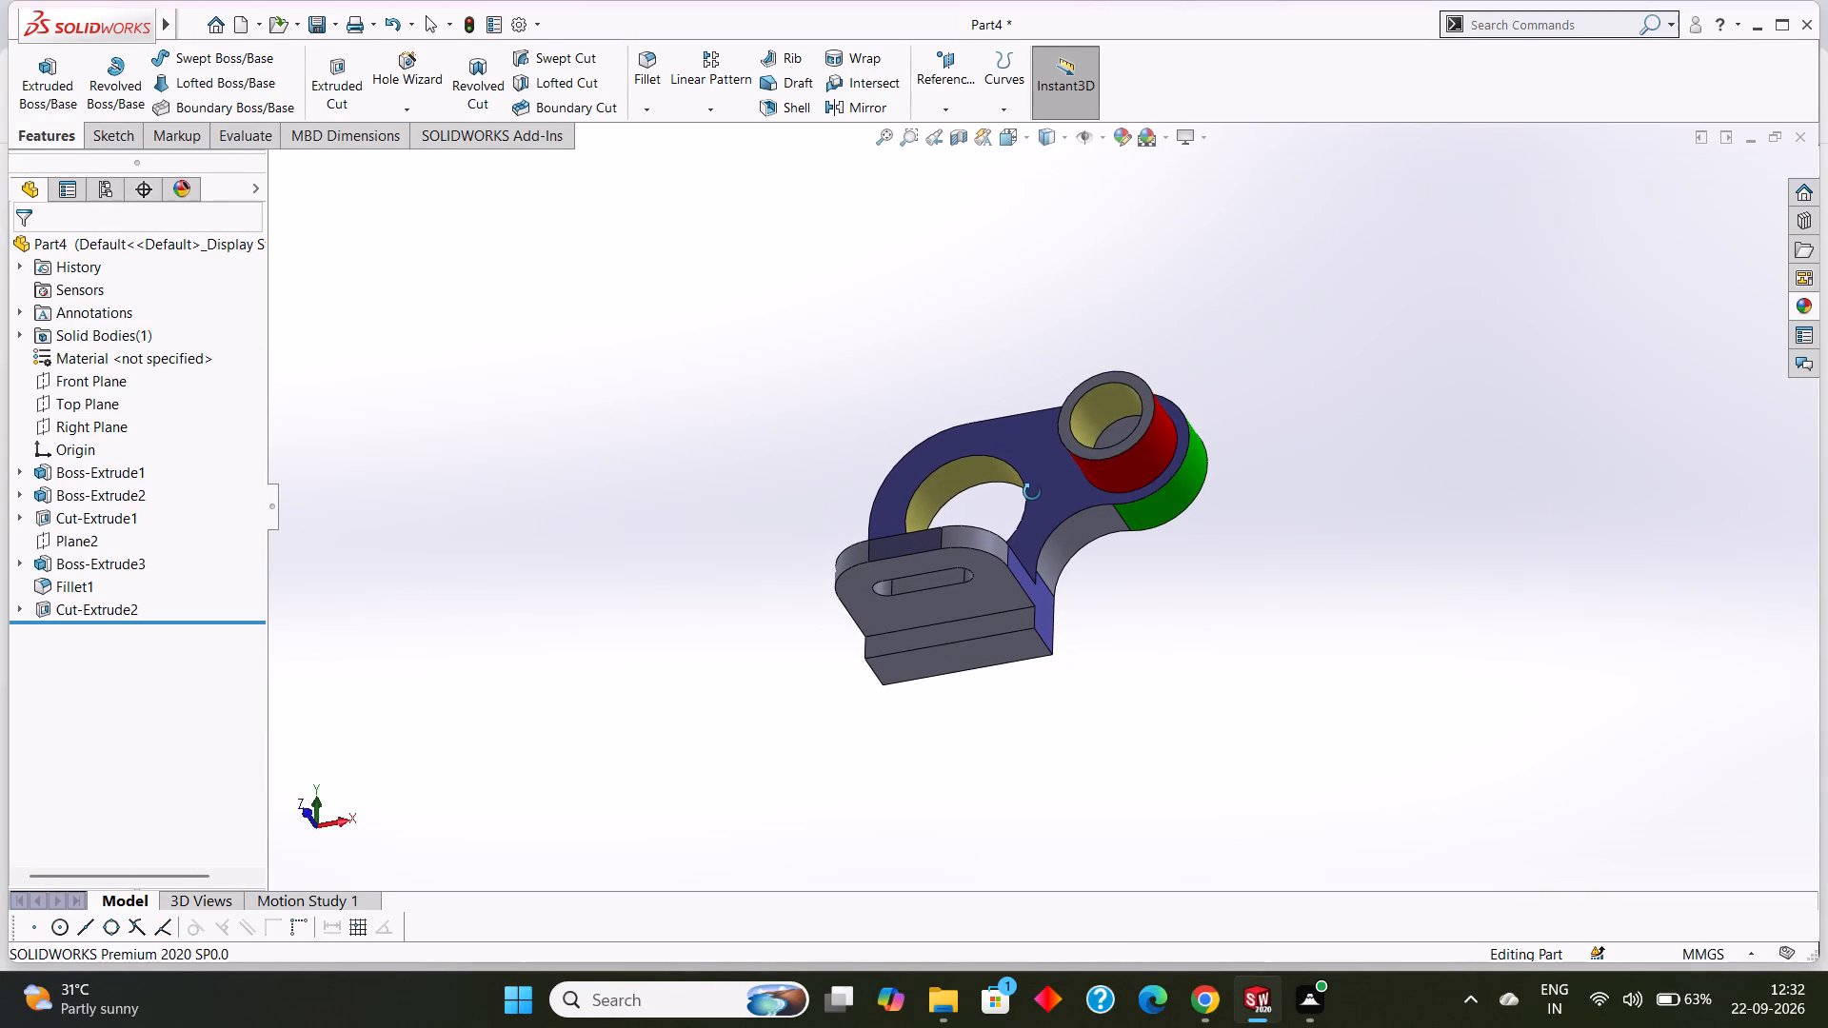
Colour the plate's bottom face, the narrow step face beside it and the slotted ledge's underside light yellow and accept the appearance.
middle_click_drag(1032, 492, 1010, 637)
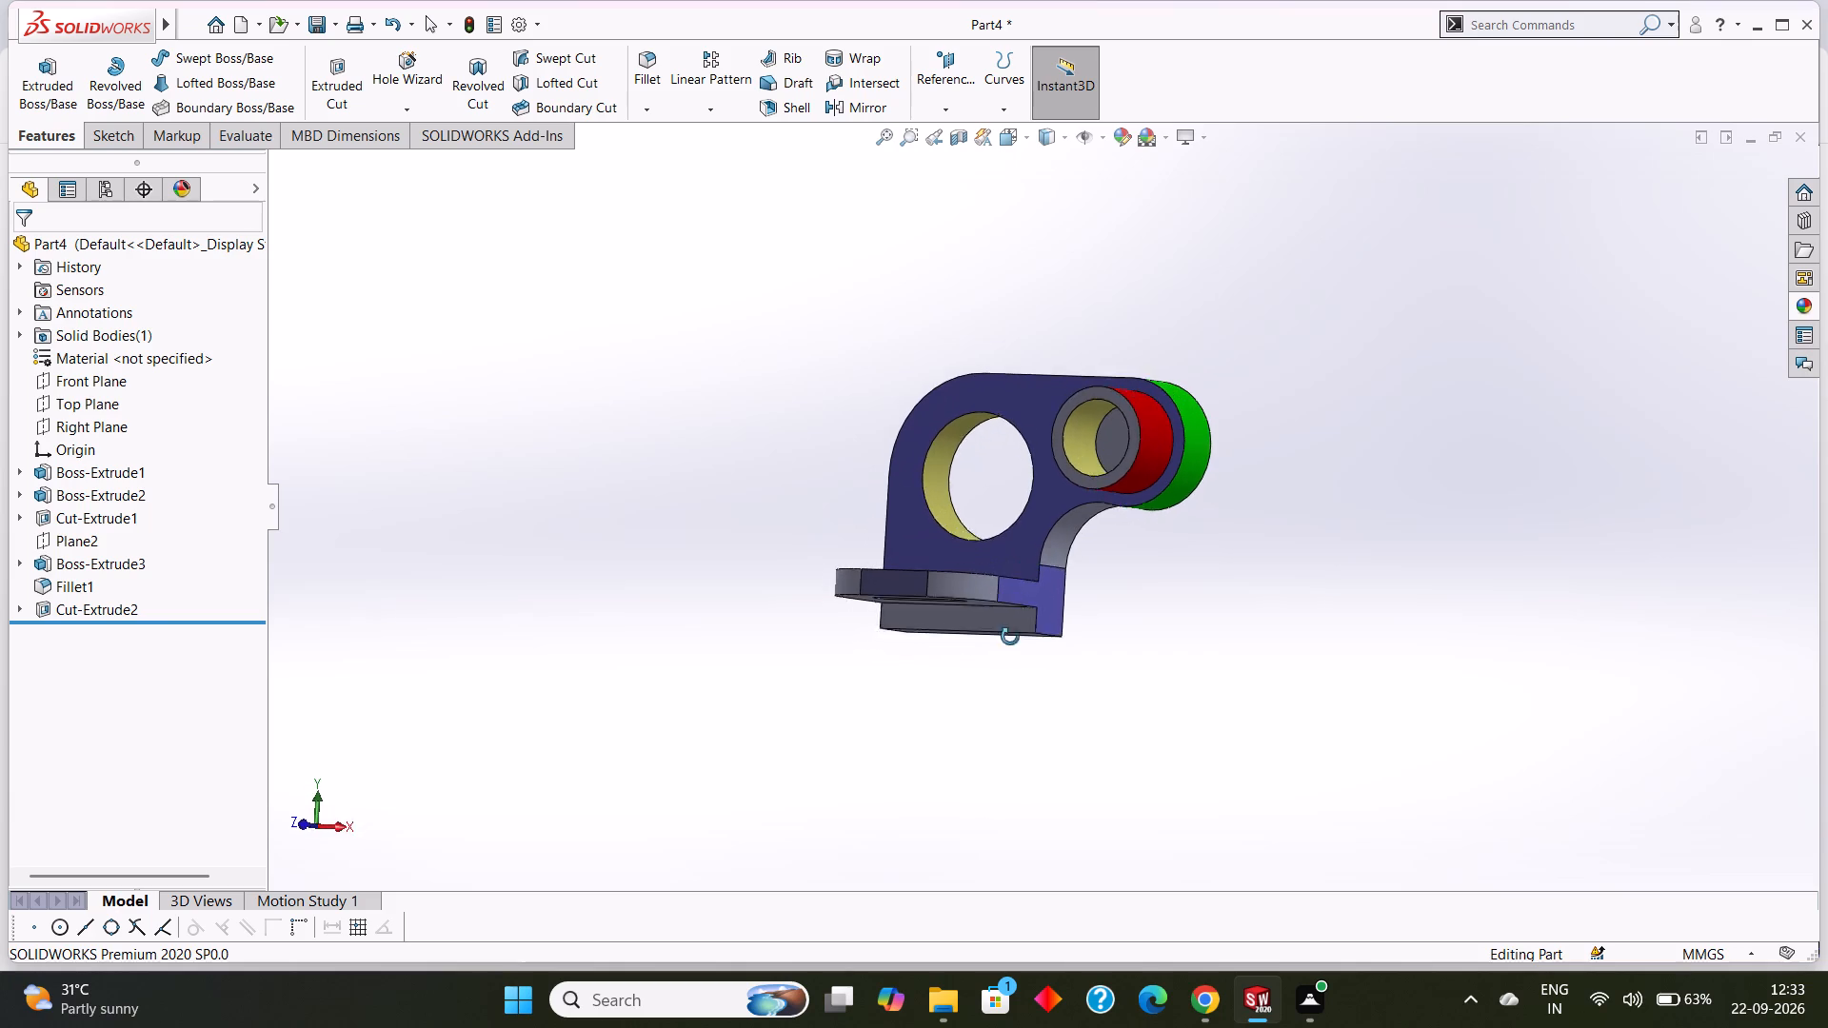
middle_click_drag(1010, 637, 991, 798)
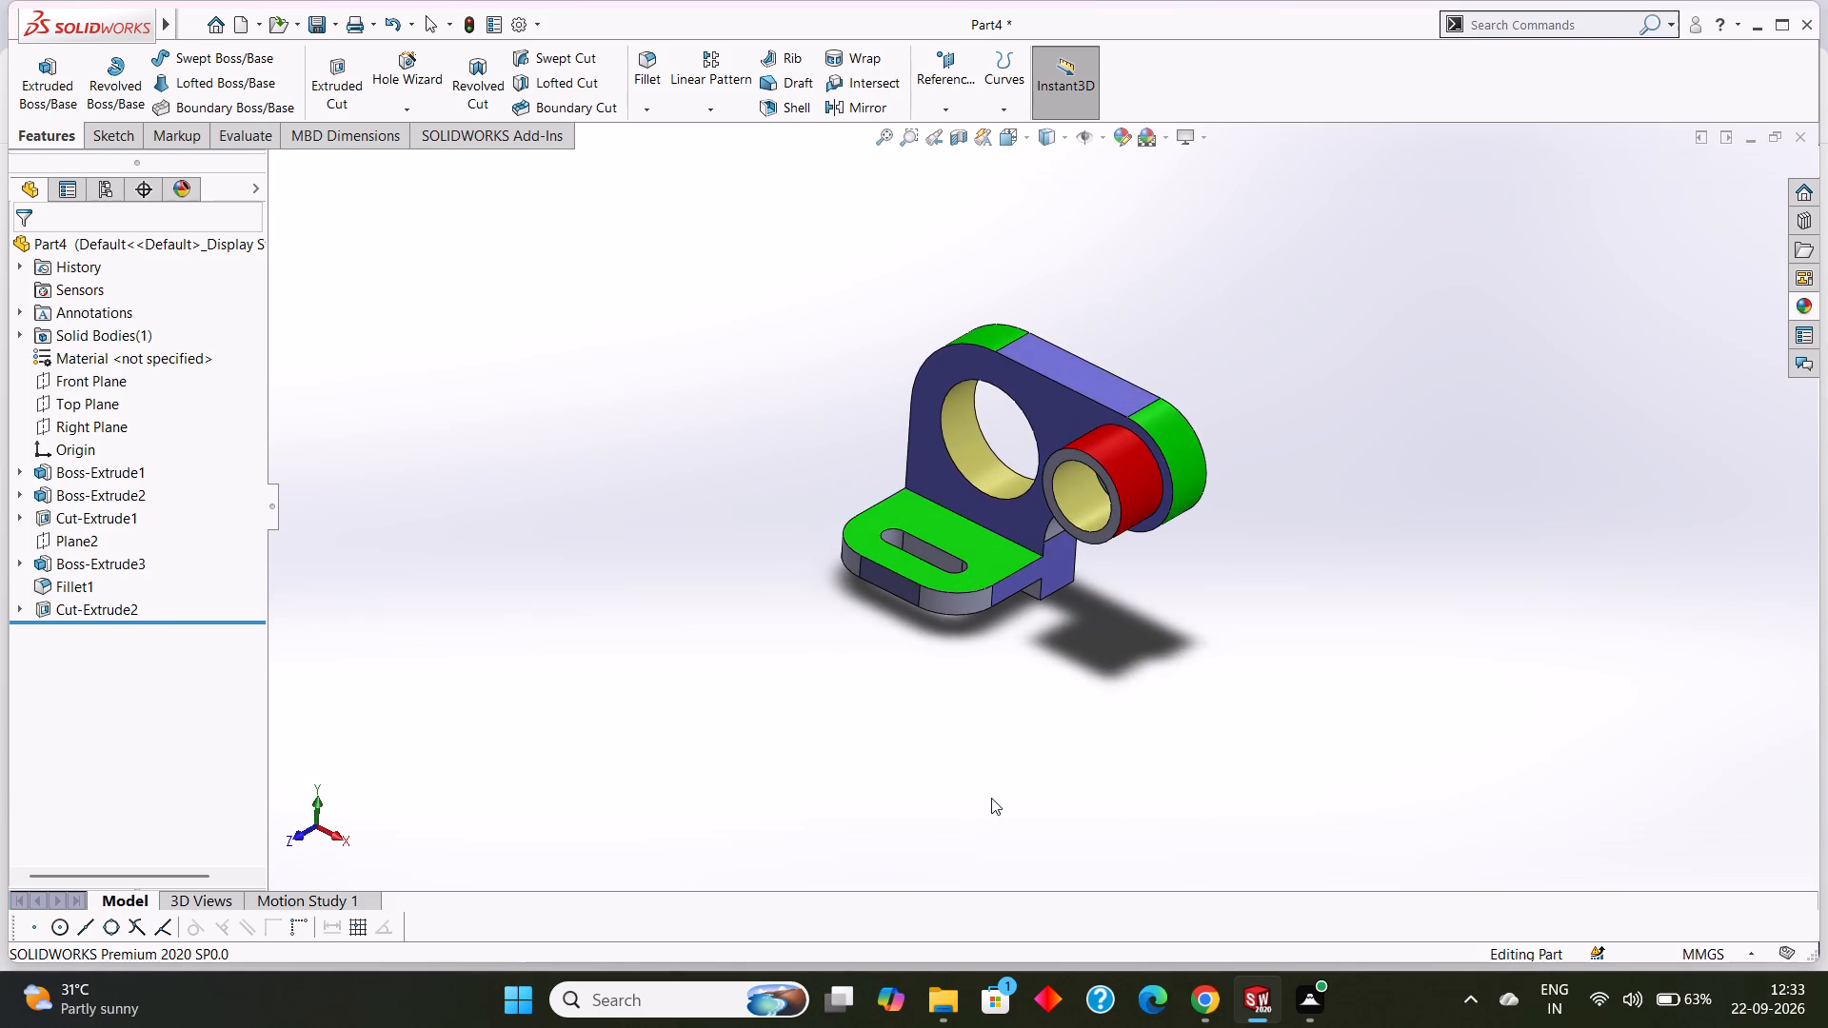
scroll(951, 522, "down", 5)
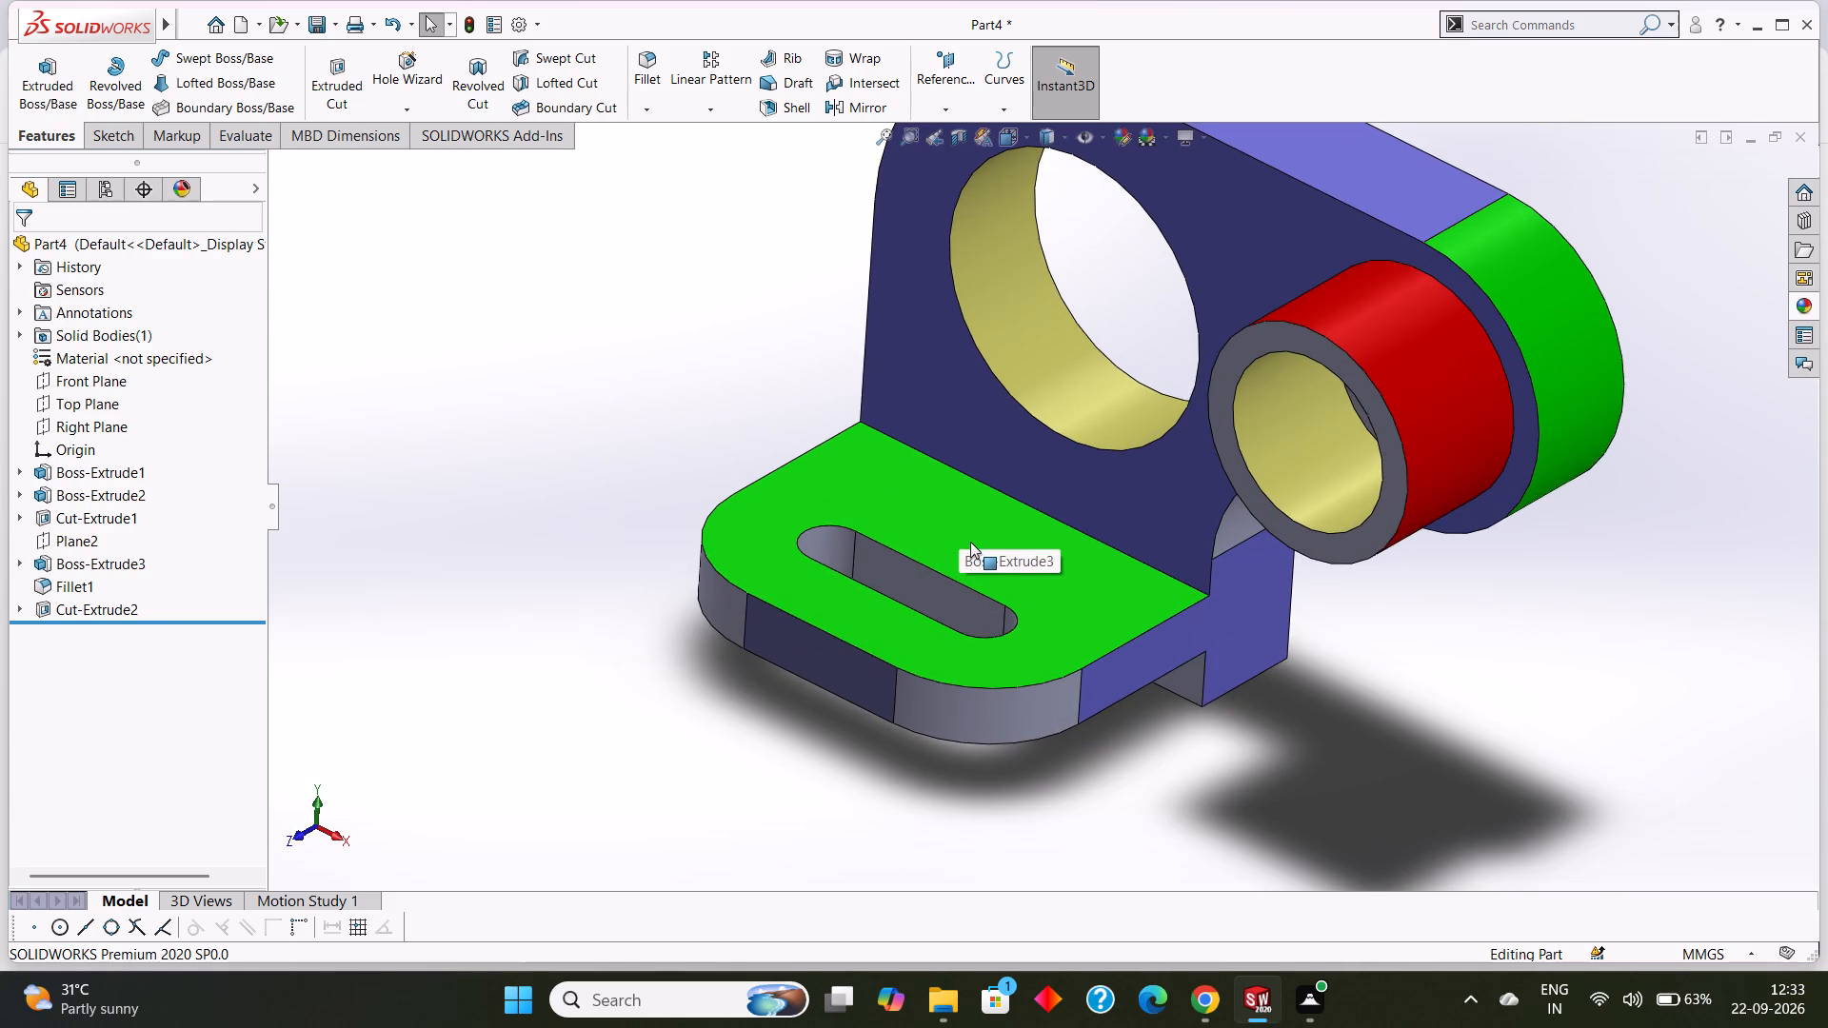
scroll(970, 542, "up", 4)
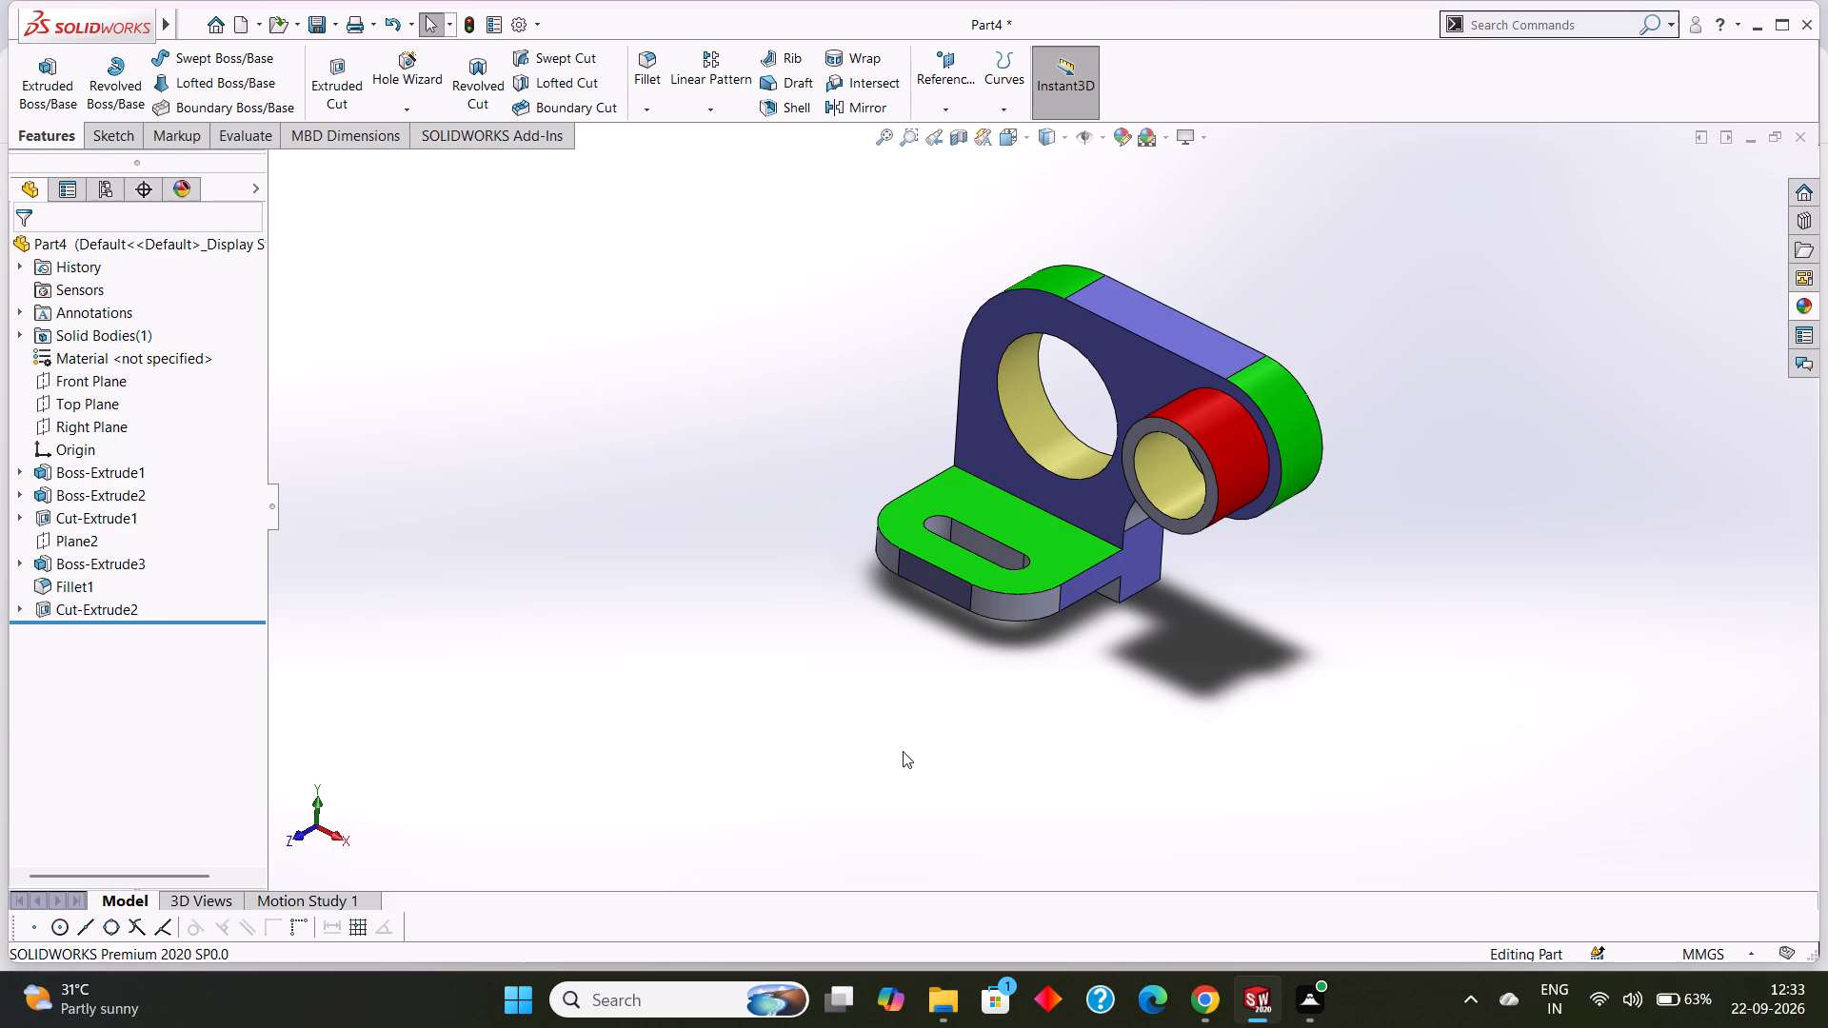
middle_click_drag(905, 759, 1031, 561)
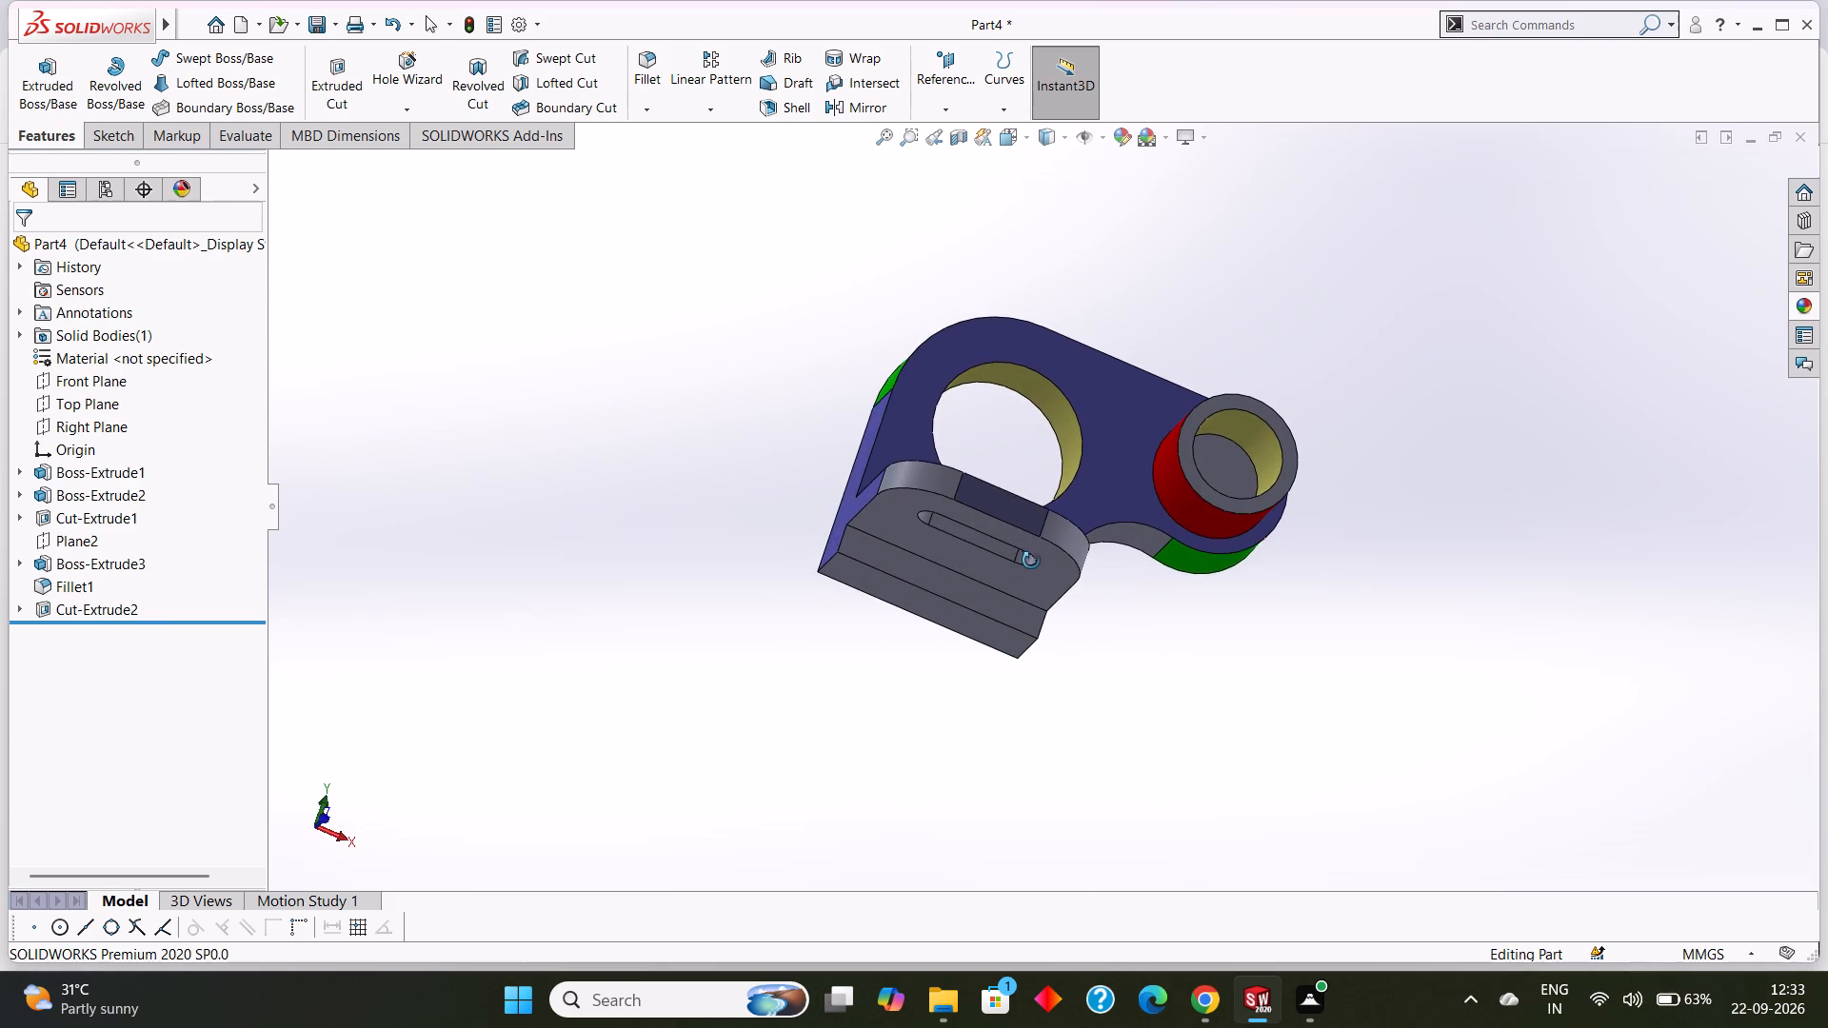
middle_click_drag(1031, 561, 1051, 533)
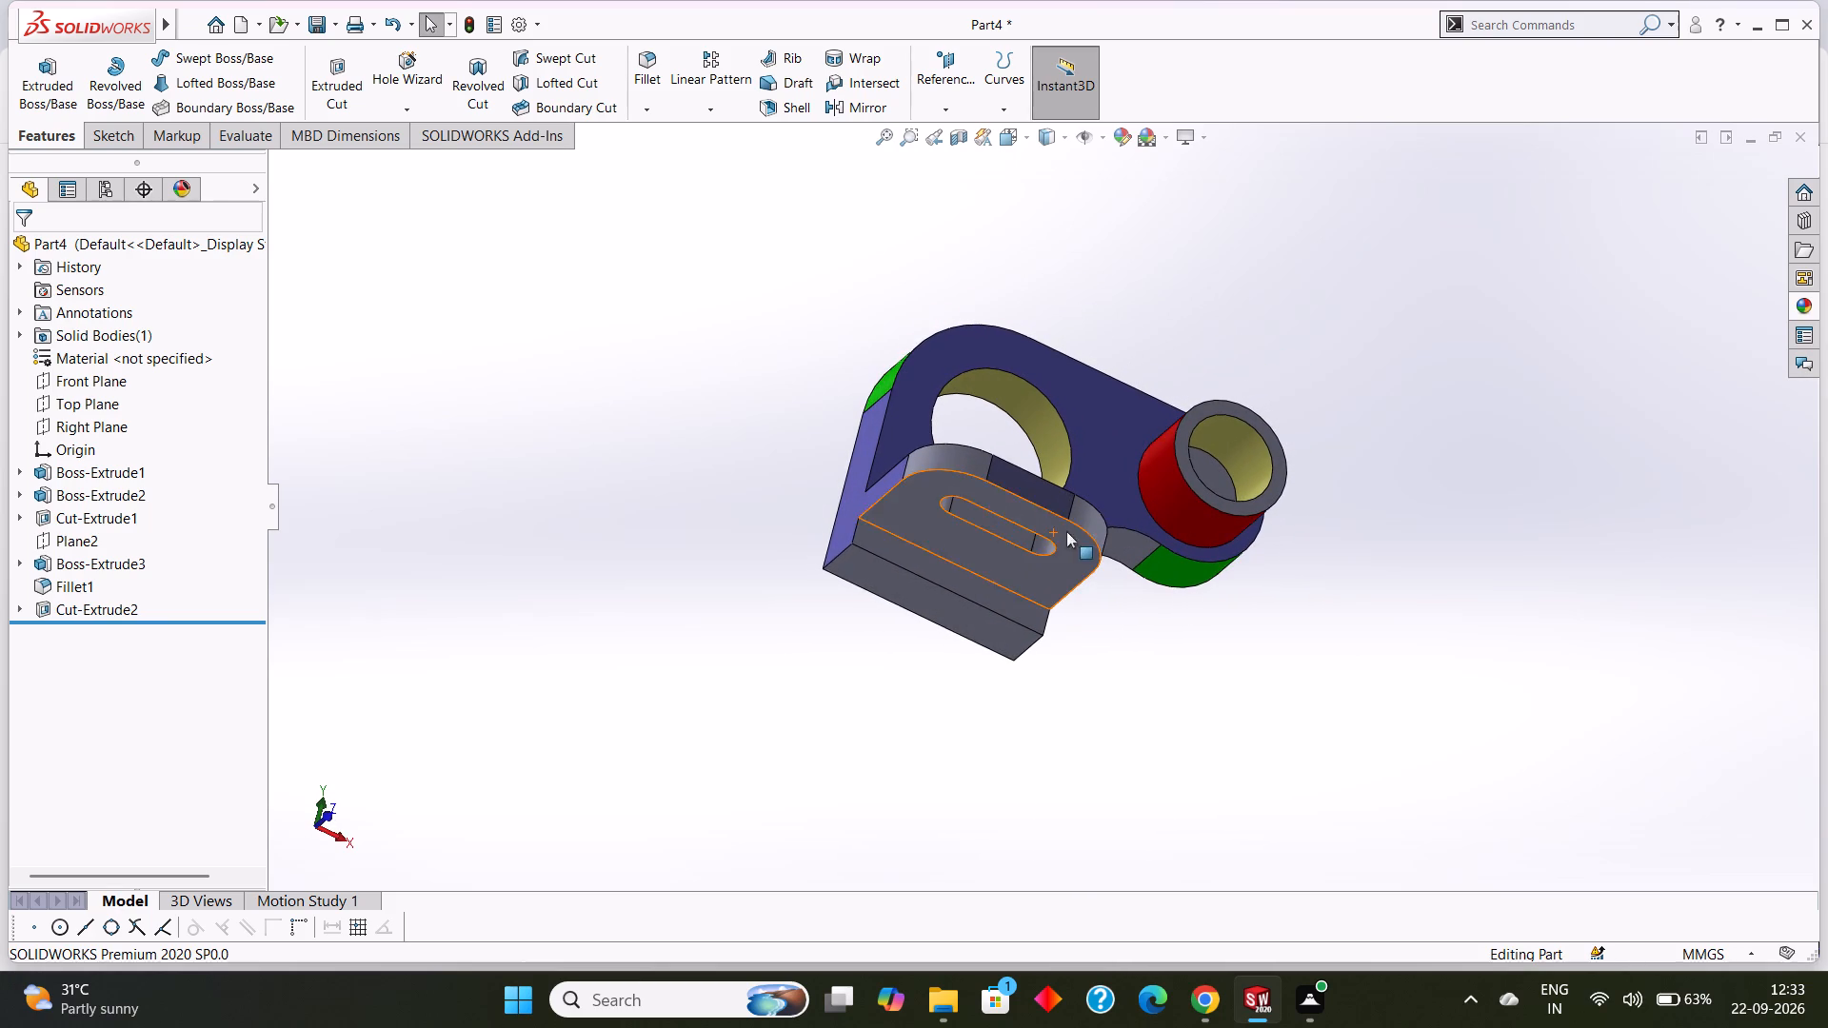
middle_click_drag(817, 675, 827, 632)
left_click(914, 576)
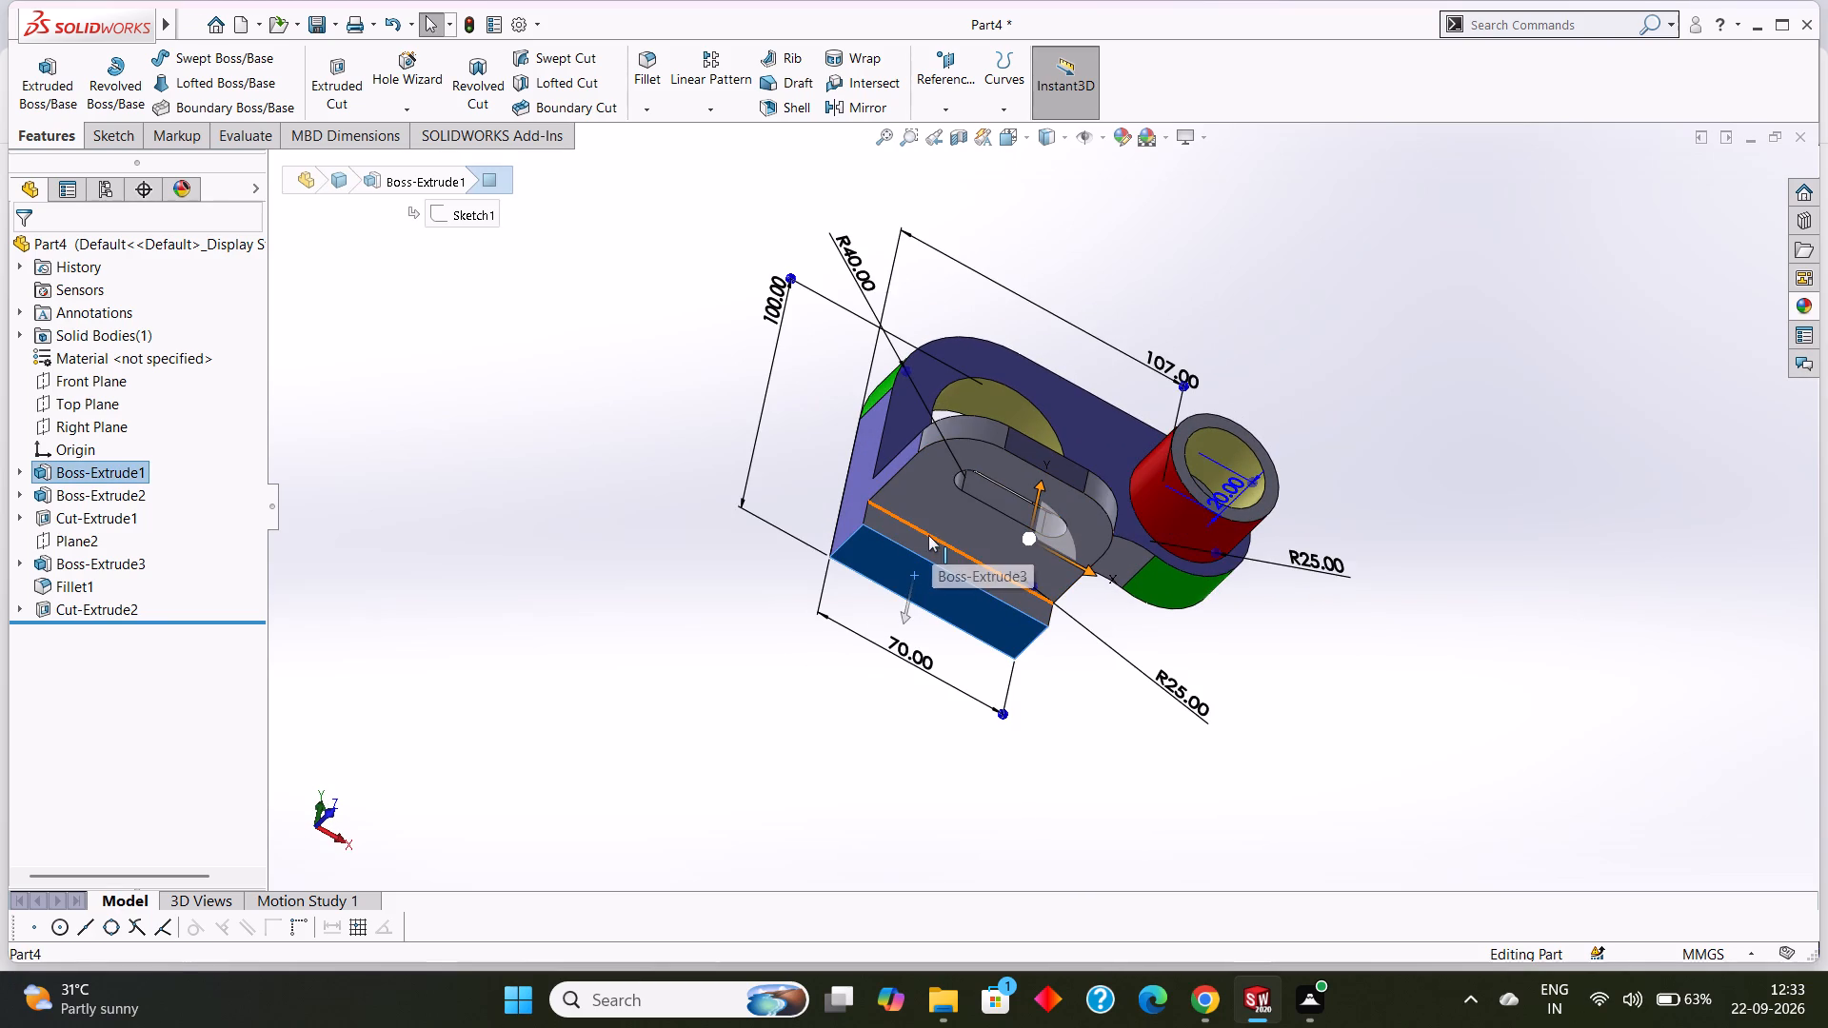
left_click(922, 543, "ctrl")
left_click(929, 498, "ctrl")
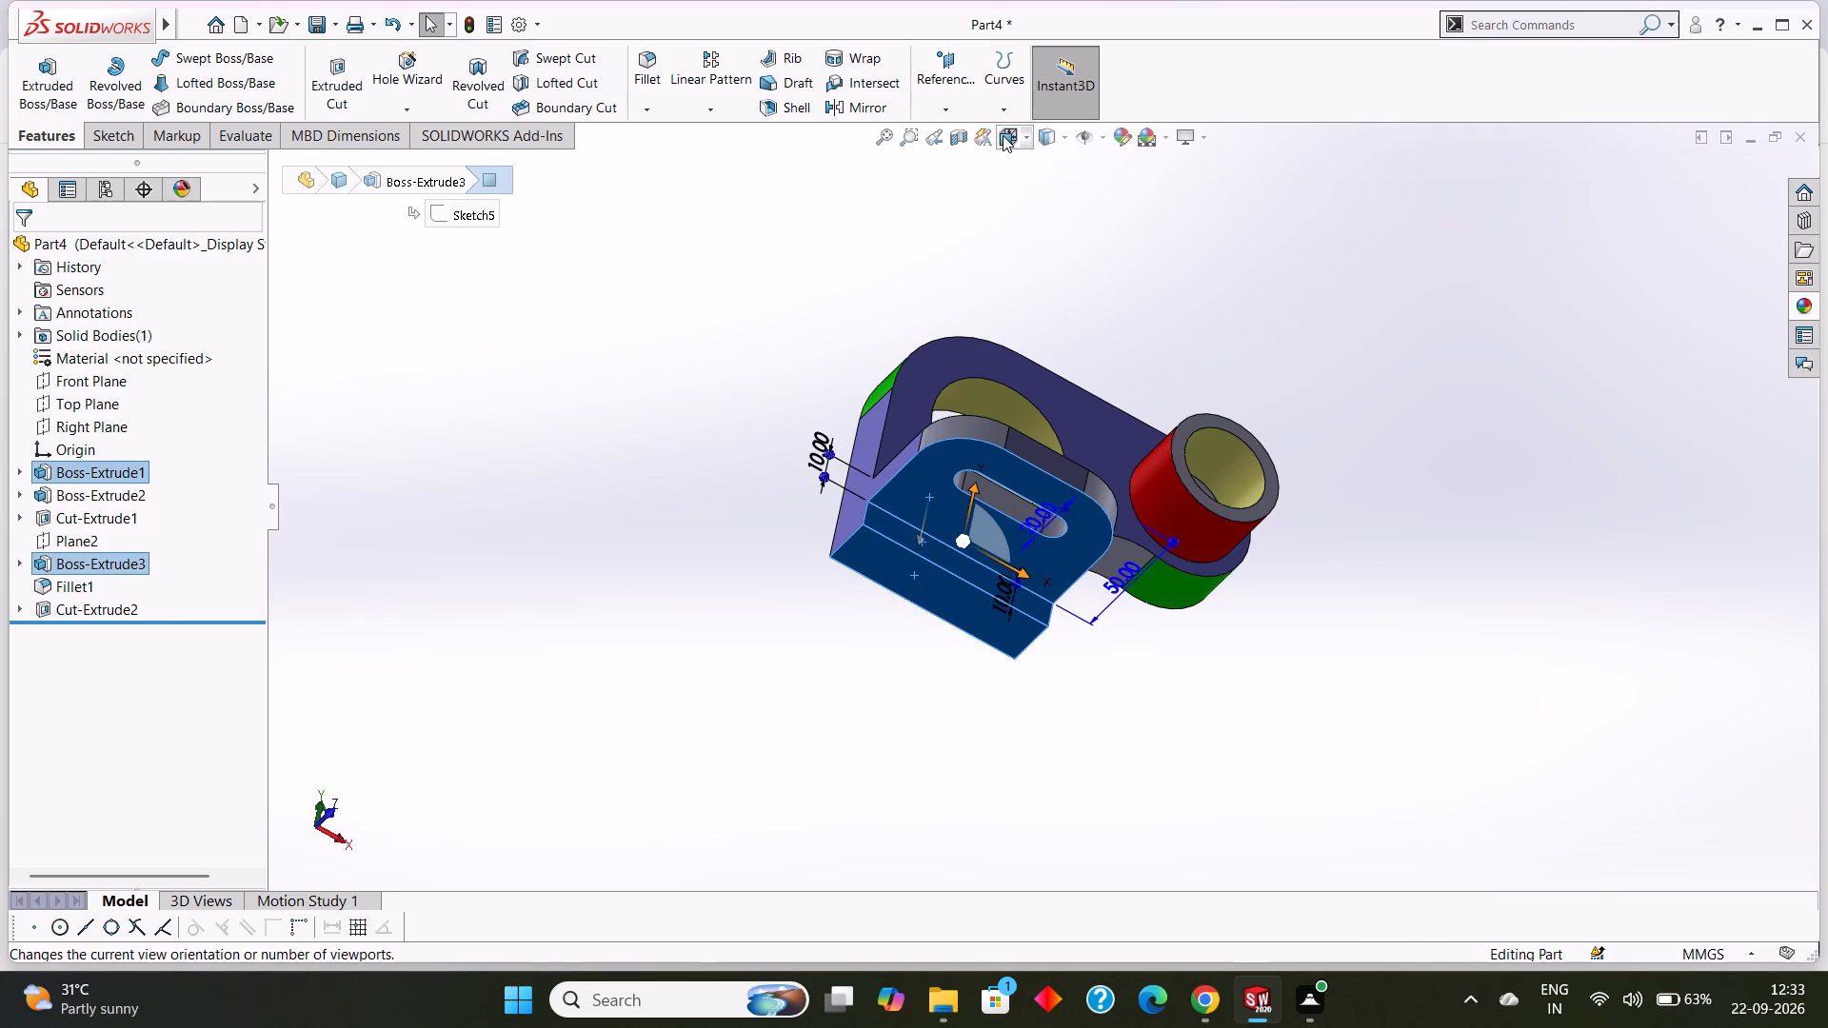
left_click(1114, 143)
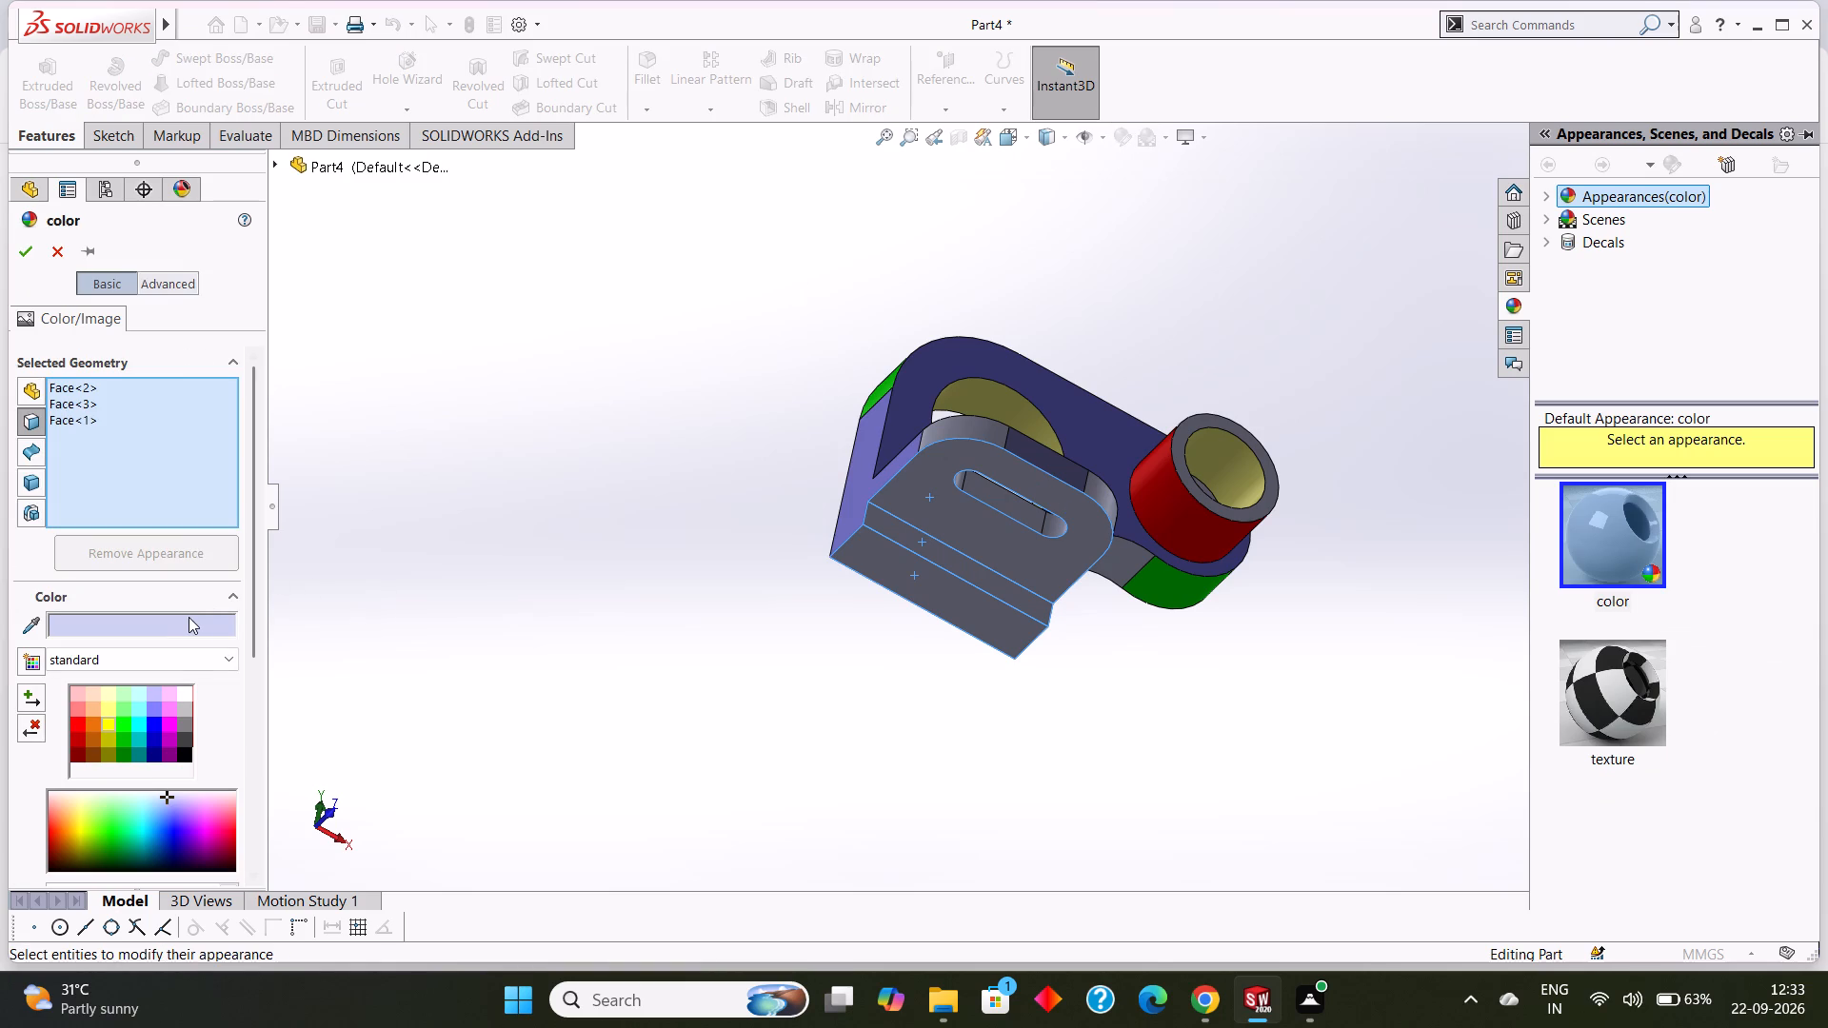
left_click(187, 619)
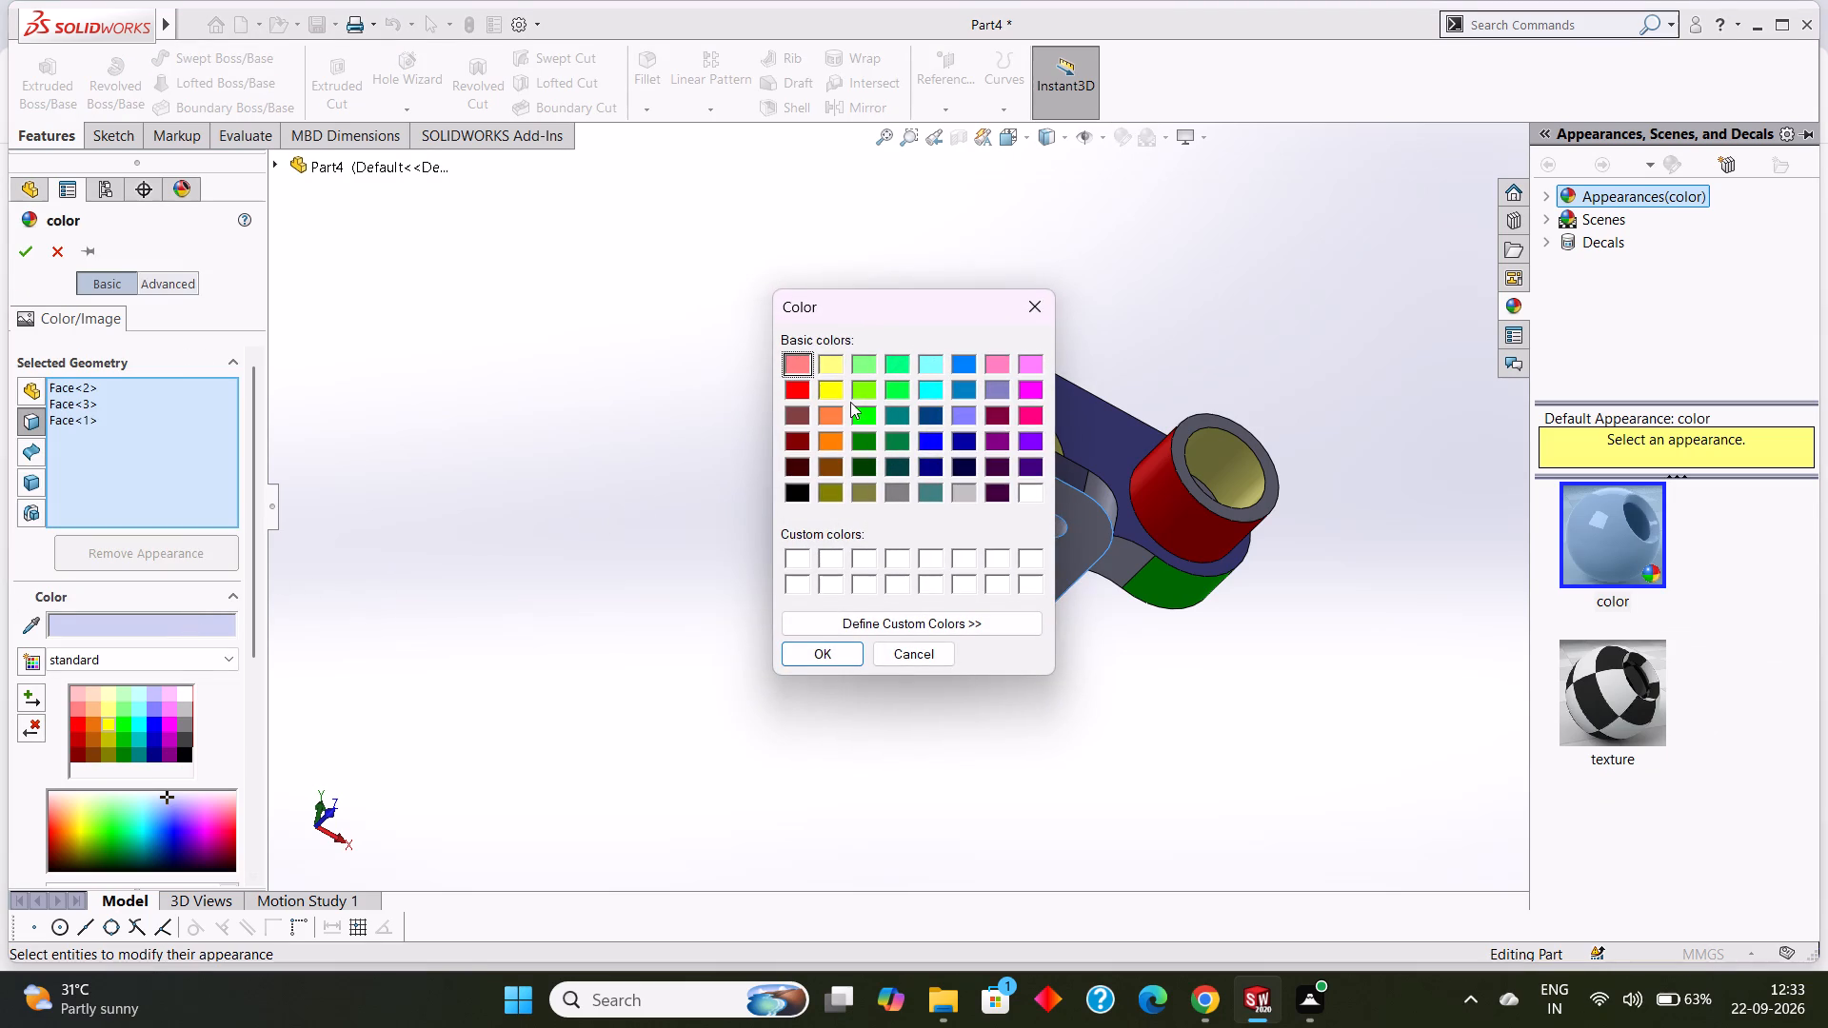
left_click(826, 367)
left_click(809, 653)
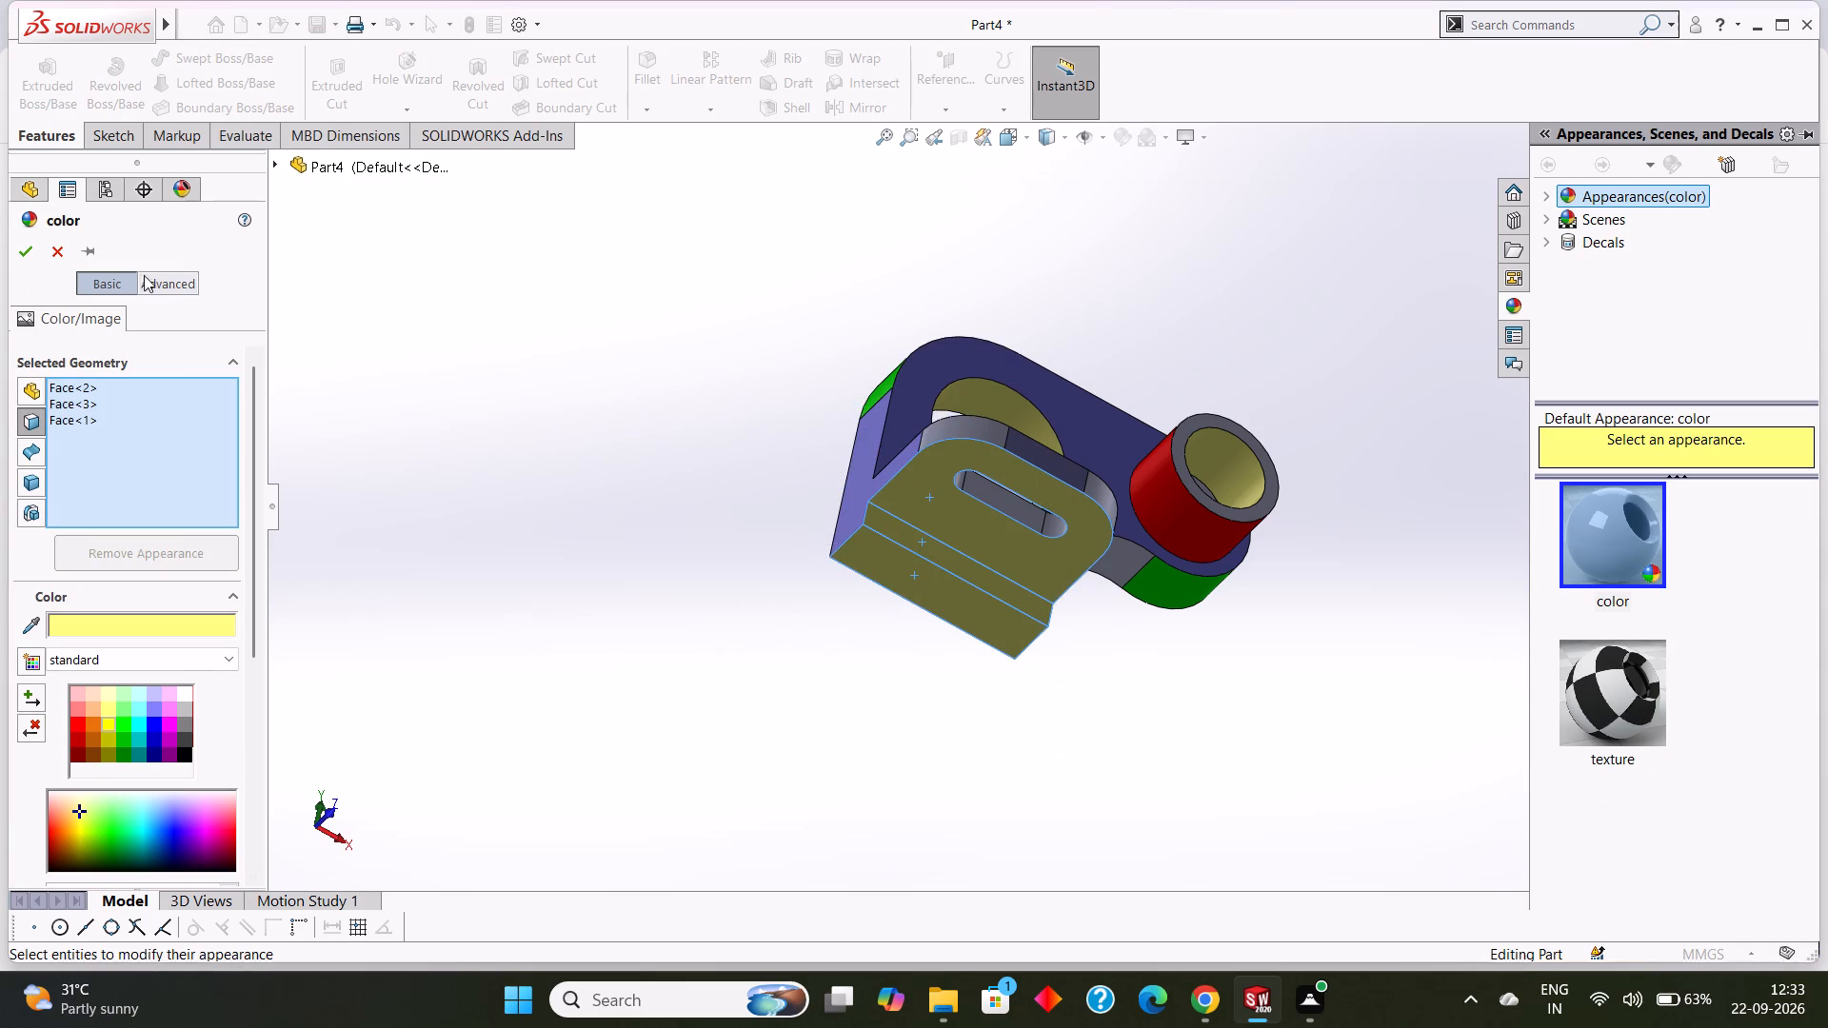
left_click(21, 254)
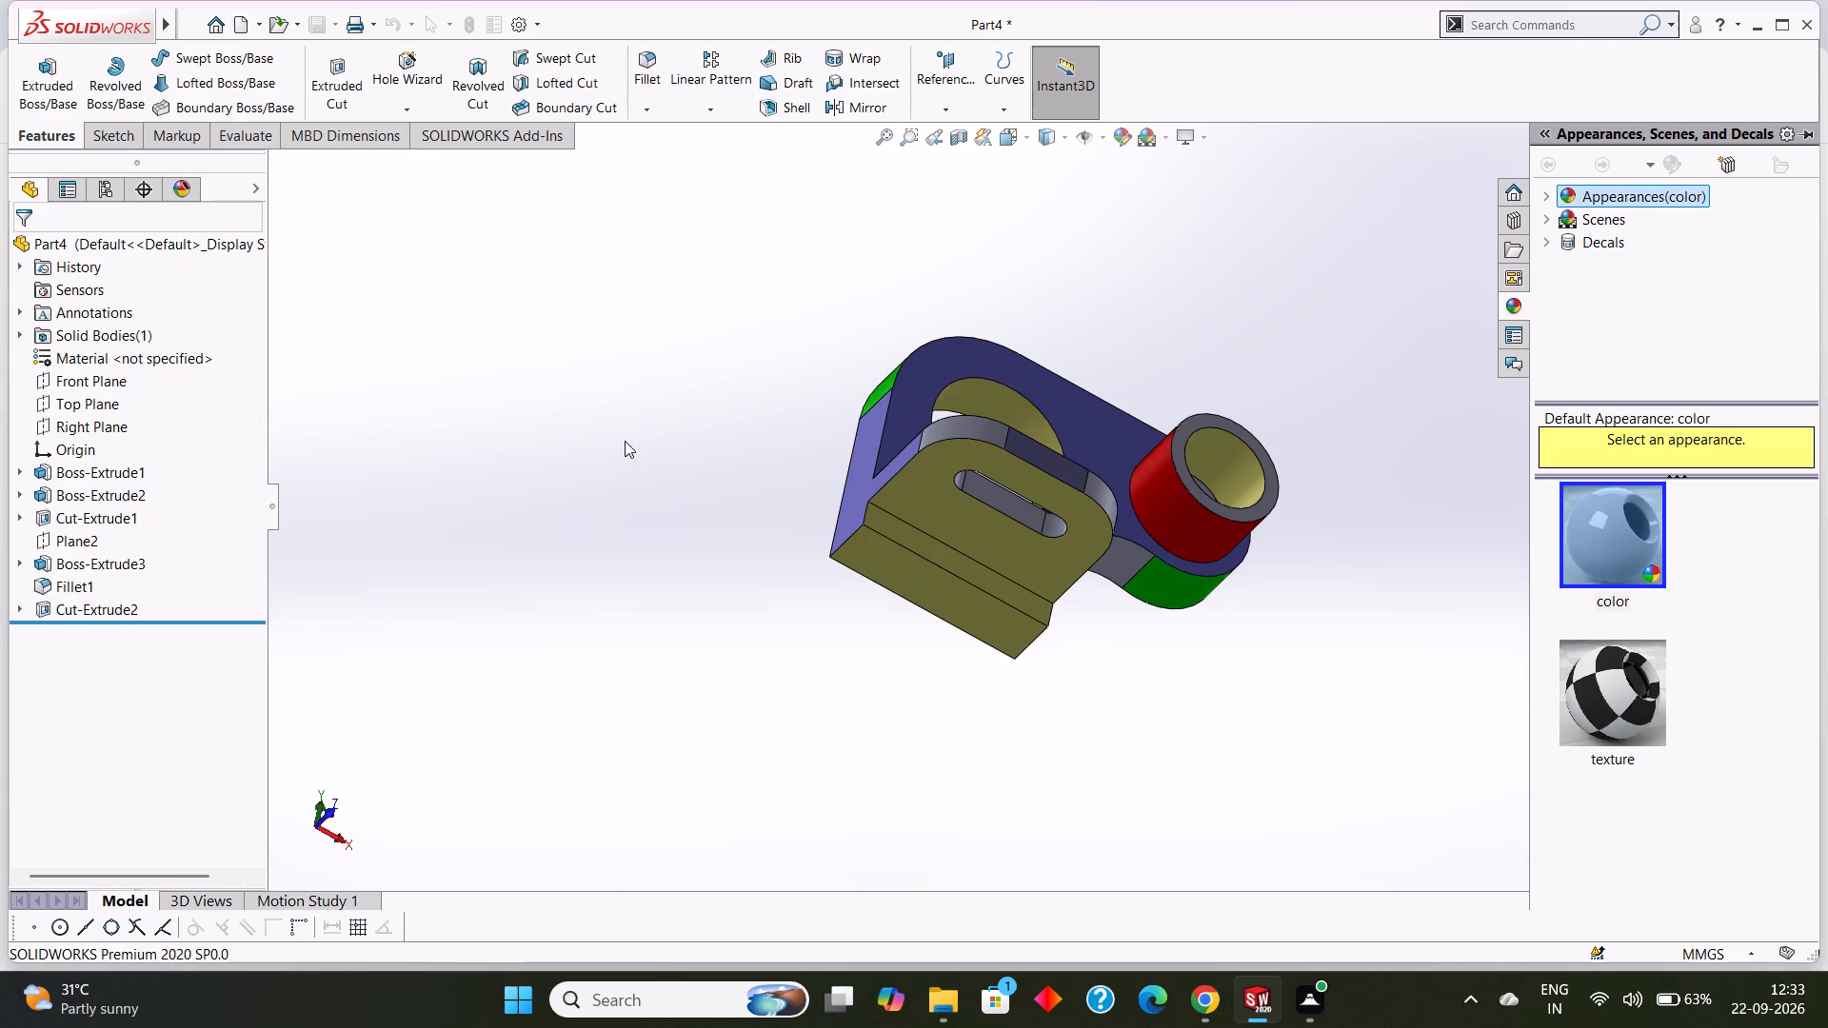
Colour all four inner wall faces of the ledge's slot, both straight and rounded, light yellow and accept the appearance.
scroll(625, 441, "up", 1)
middle_click_drag(625, 441, 542, 500)
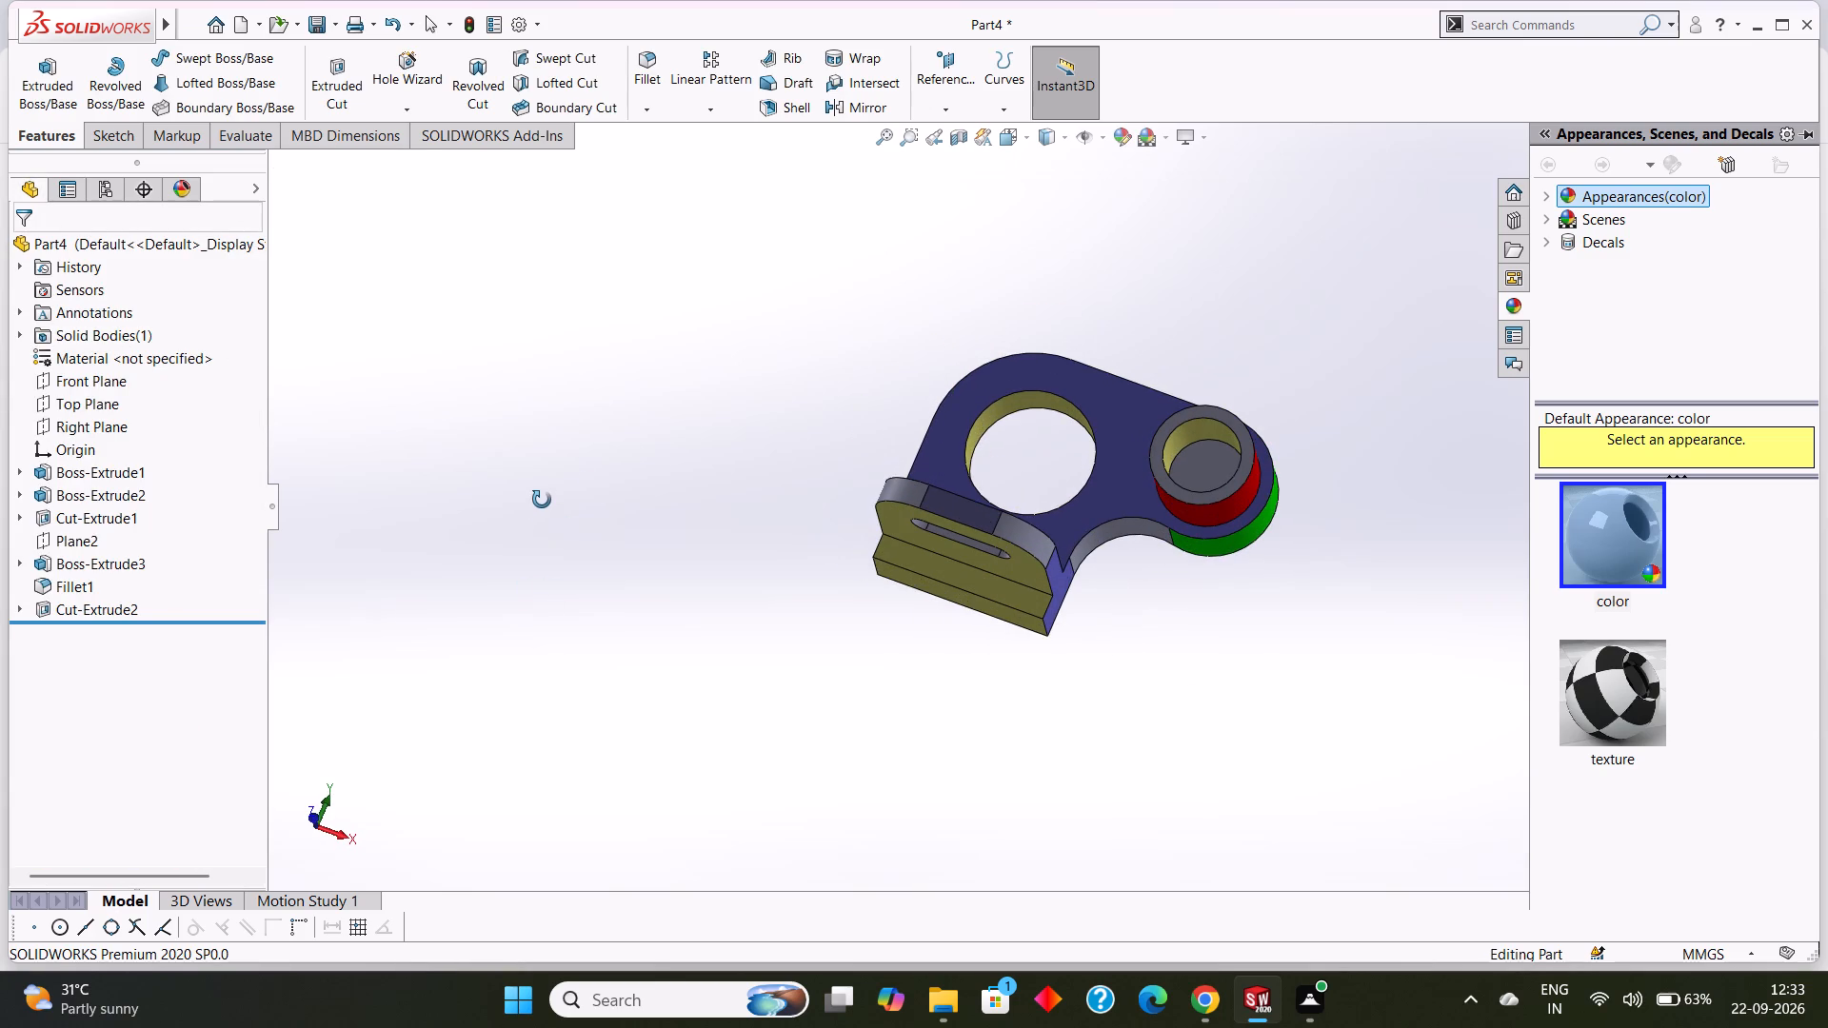
middle_click_drag(542, 500, 542, 490)
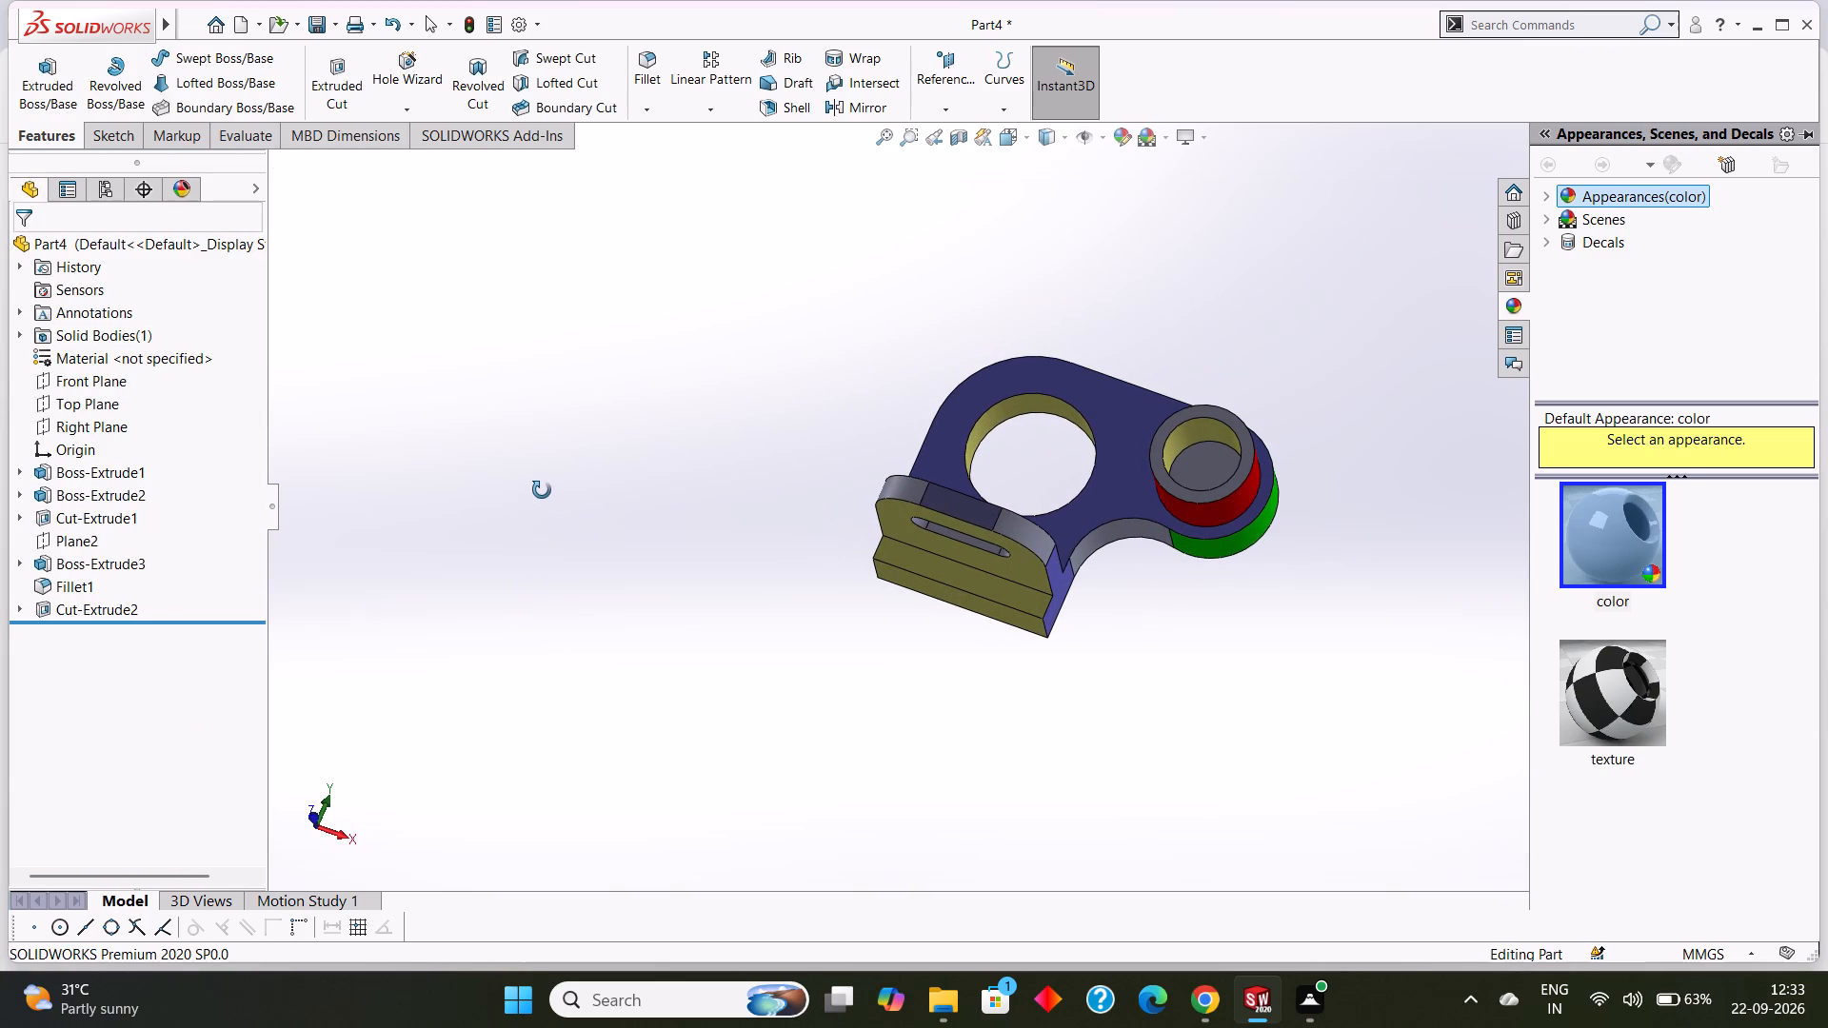
middle_click_drag(542, 490, 544, 488)
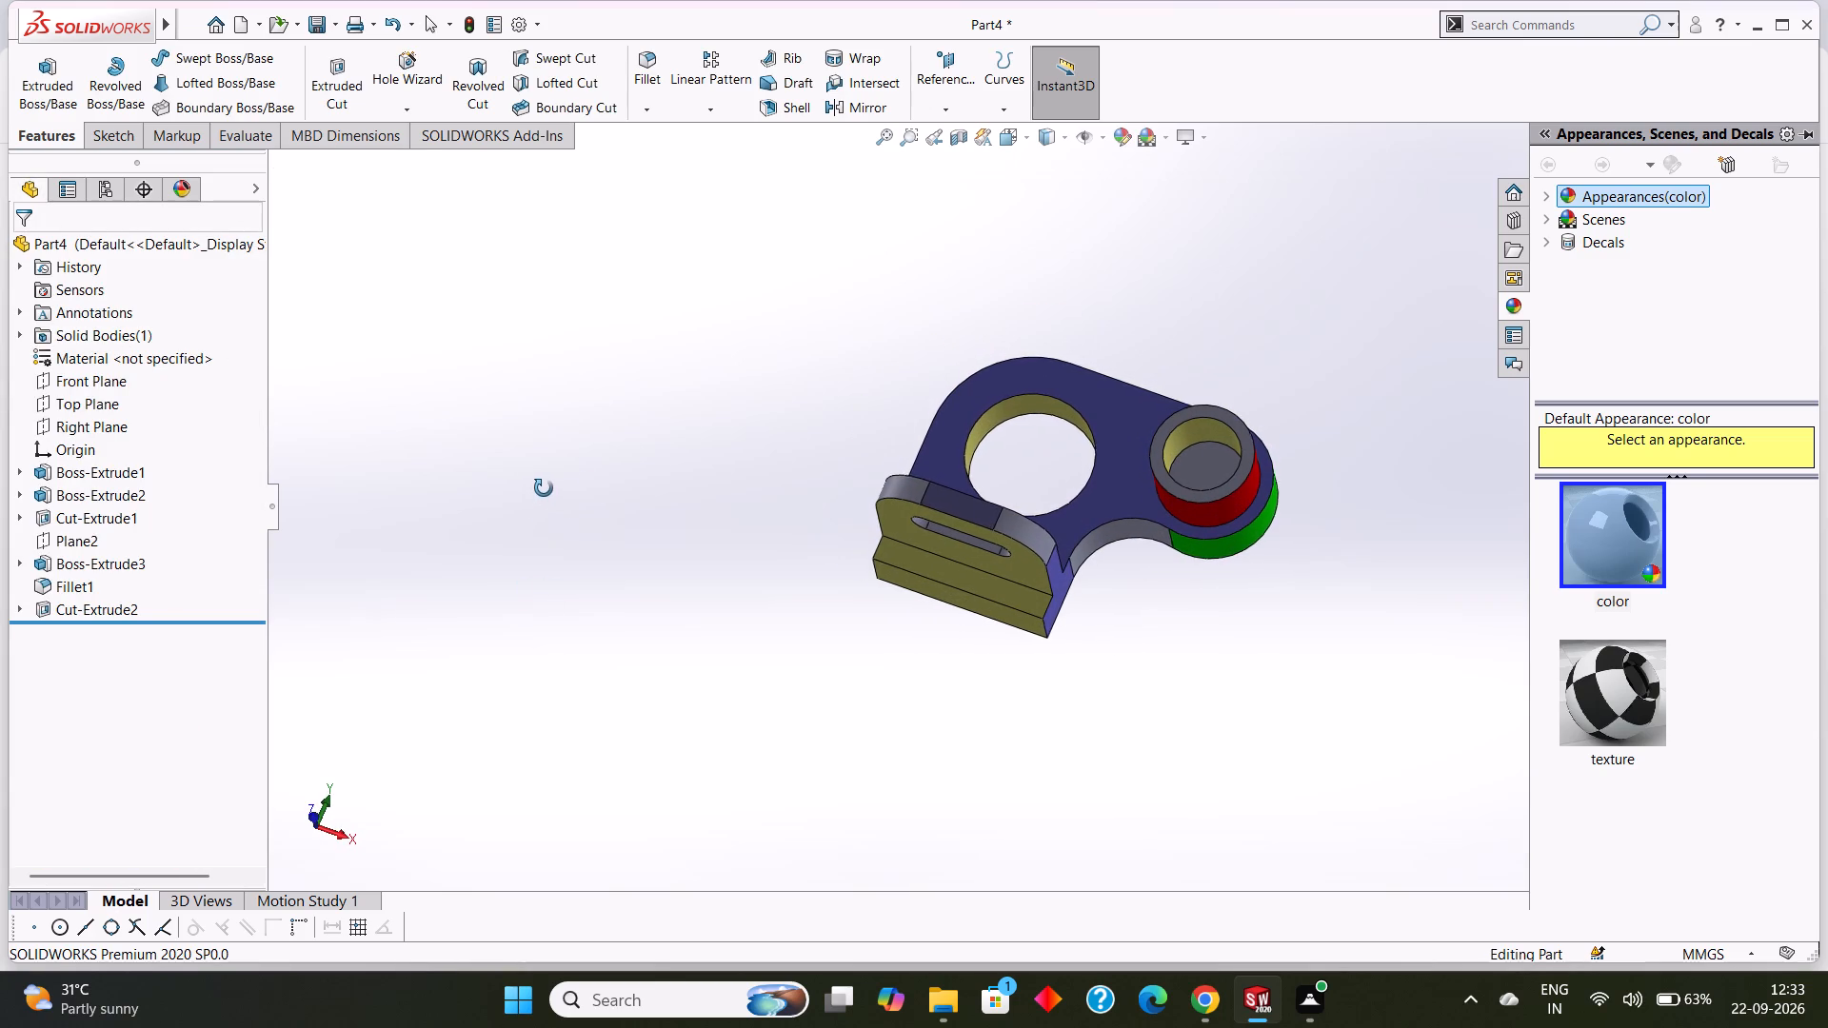
middle_click_drag(544, 488, 594, 732)
middle_click_drag(755, 657, 732, 690)
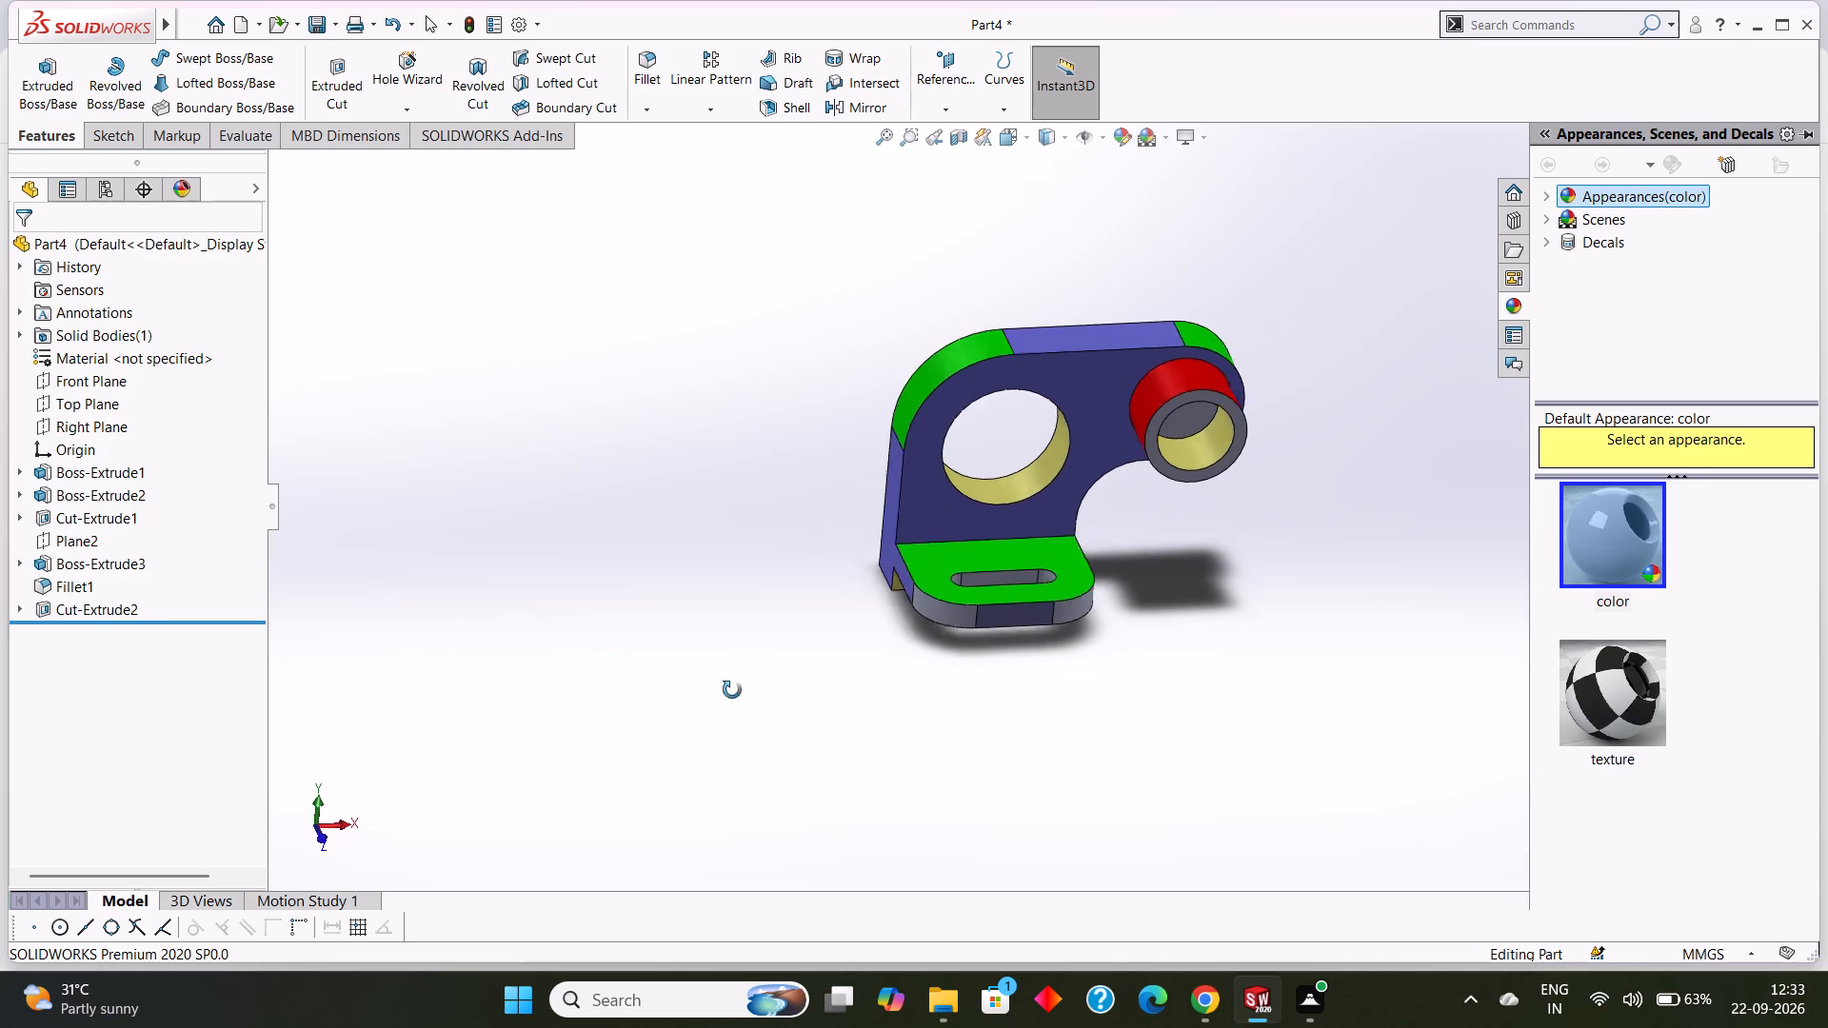
middle_click_drag(732, 690, 652, 726)
scroll(993, 560, "down", 4)
scroll(1038, 623, "up", 2)
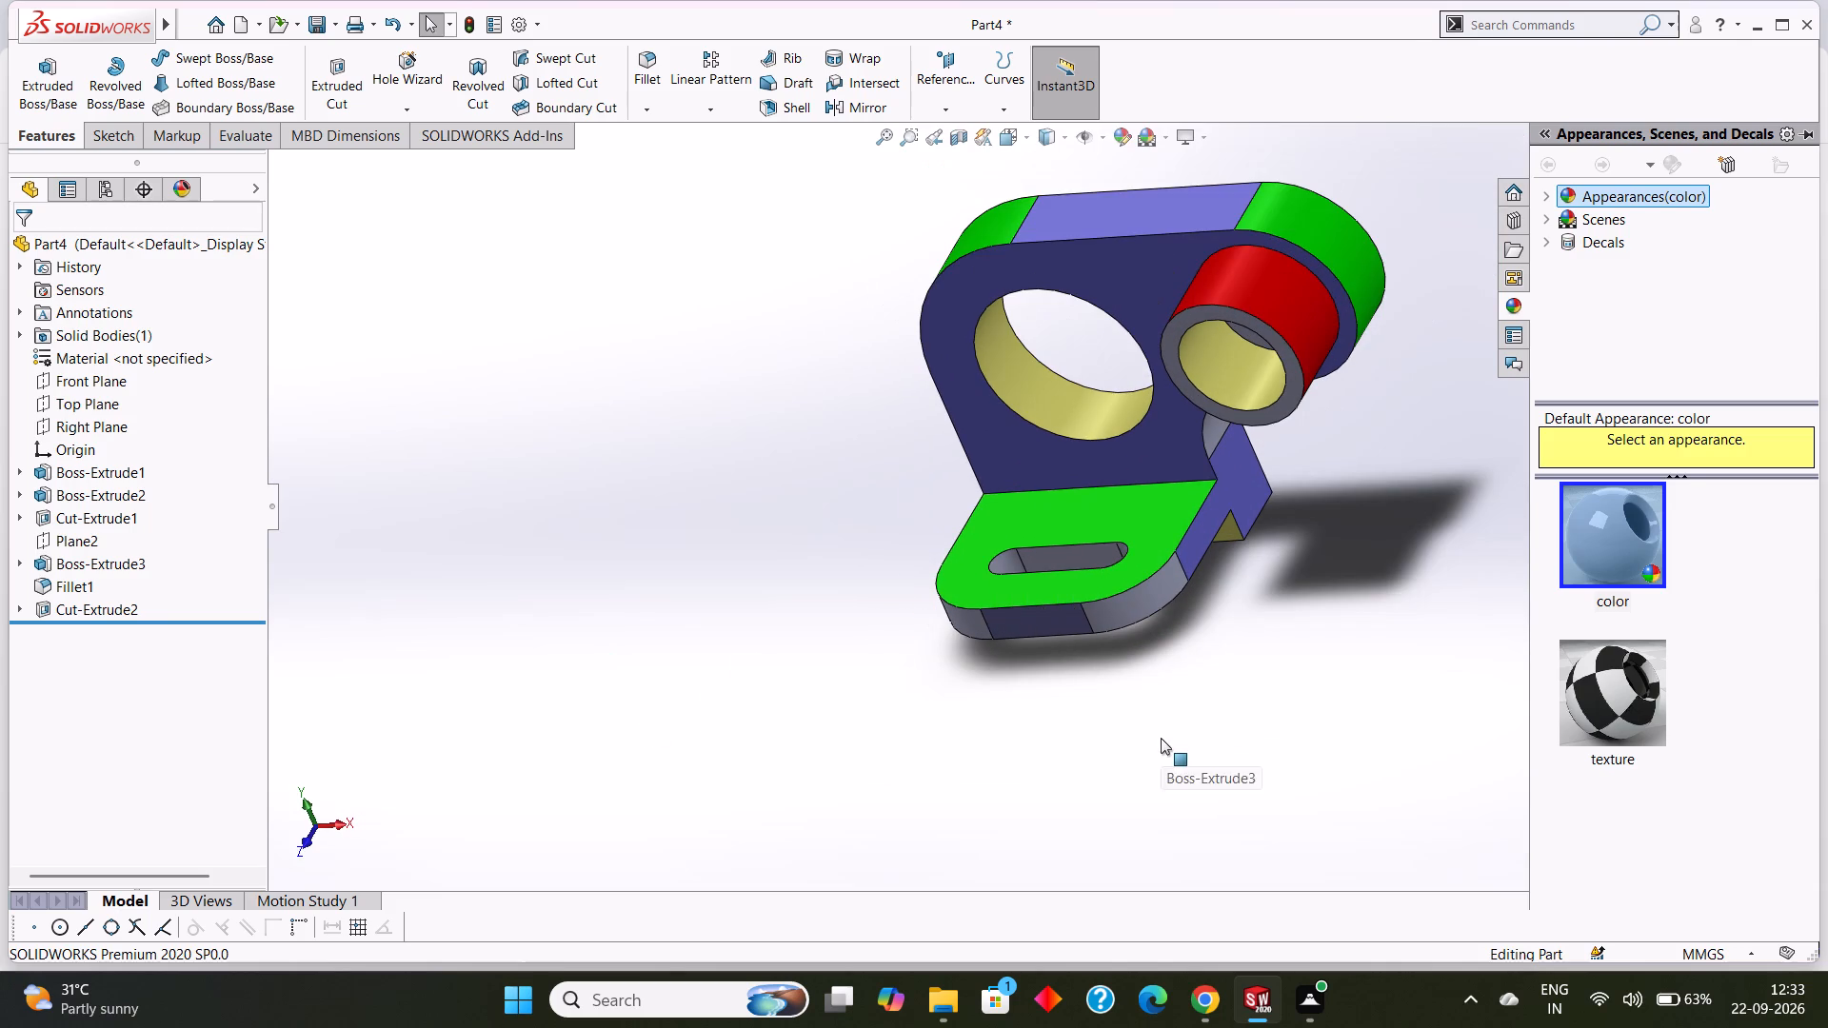
scroll(1155, 662, "up", 1)
scroll(1103, 543, "down", 5)
middle_click_drag(1349, 603, 1375, 702)
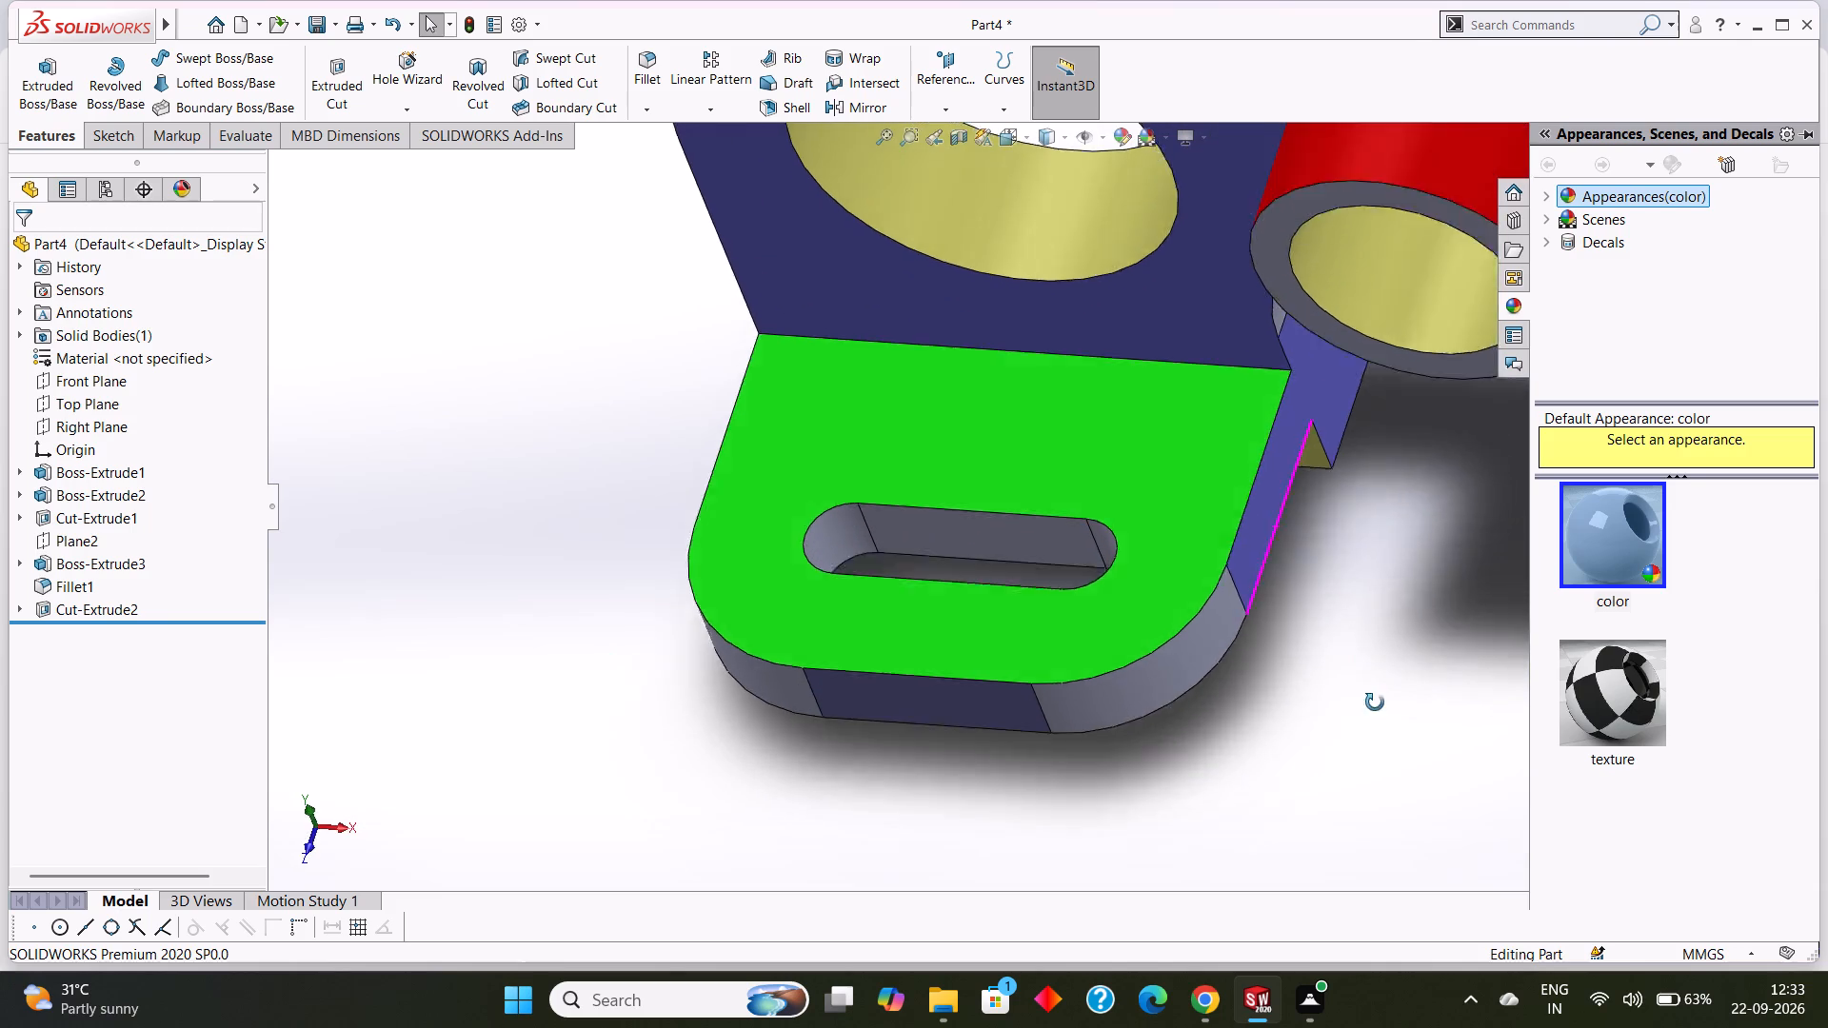
middle_click_drag(1375, 702, 1396, 755)
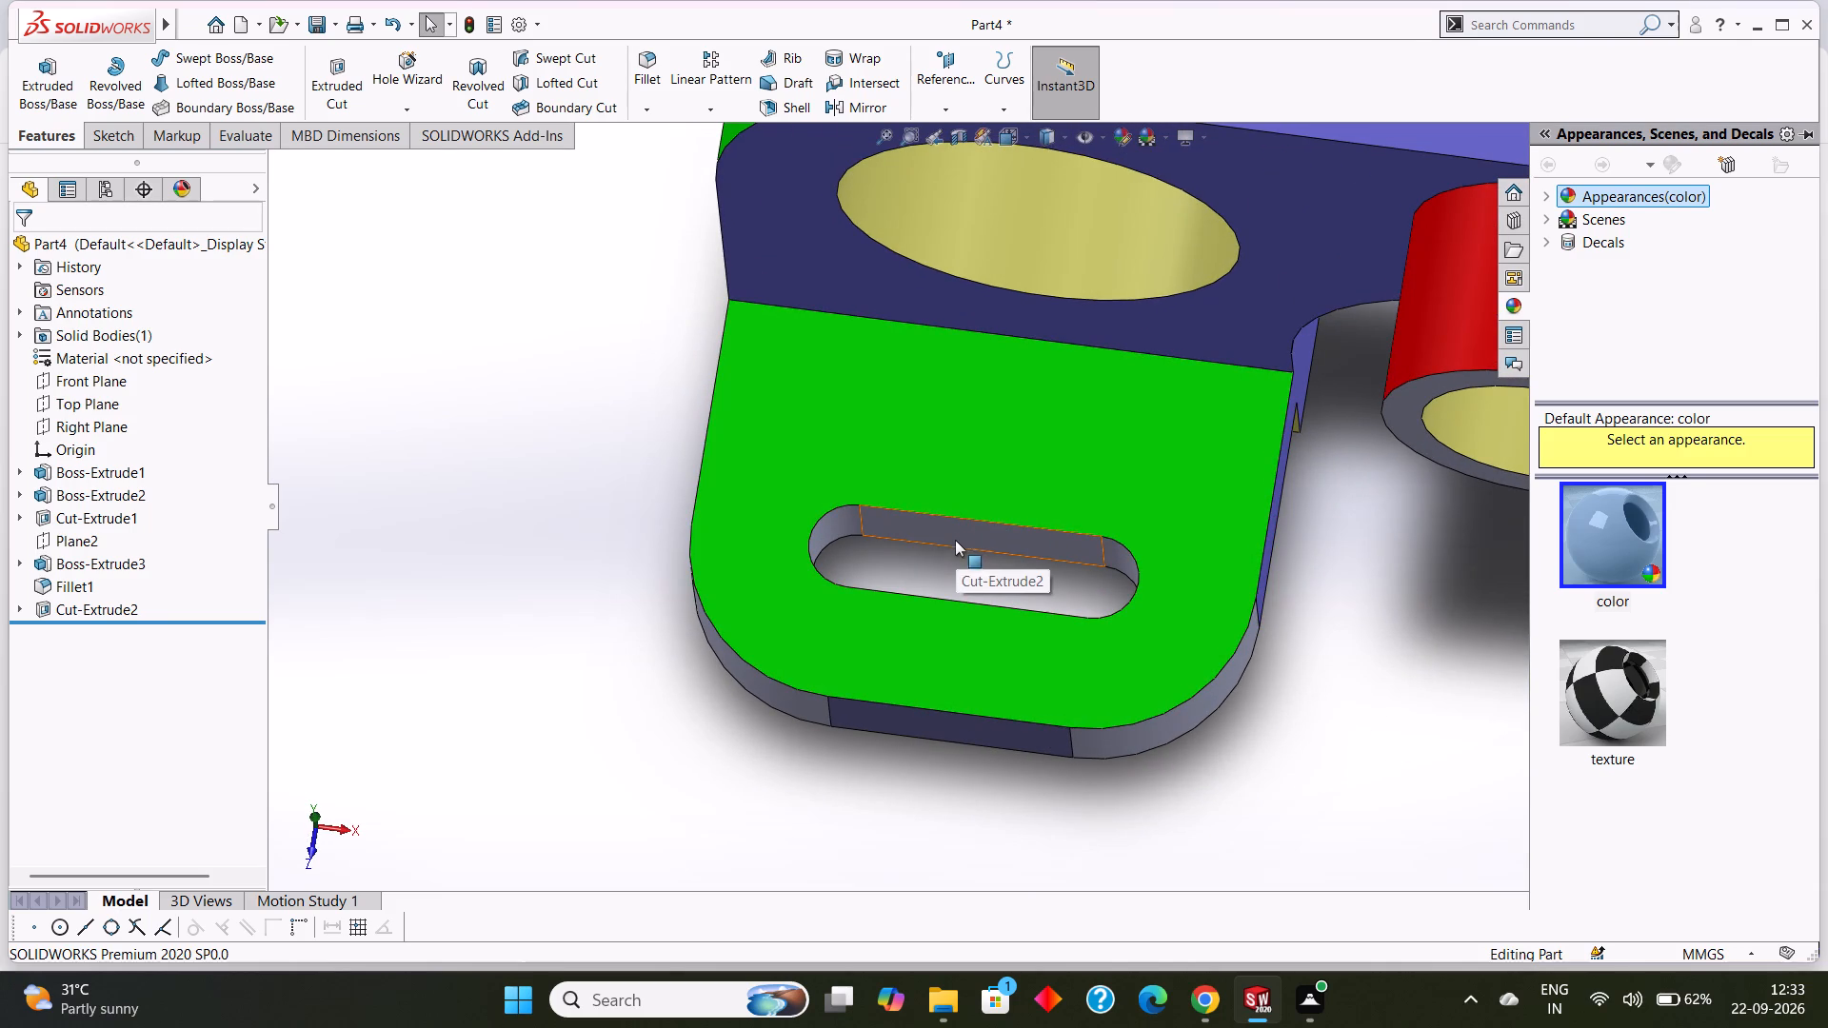
left_click(960, 528)
left_click(831, 527, "ctrl")
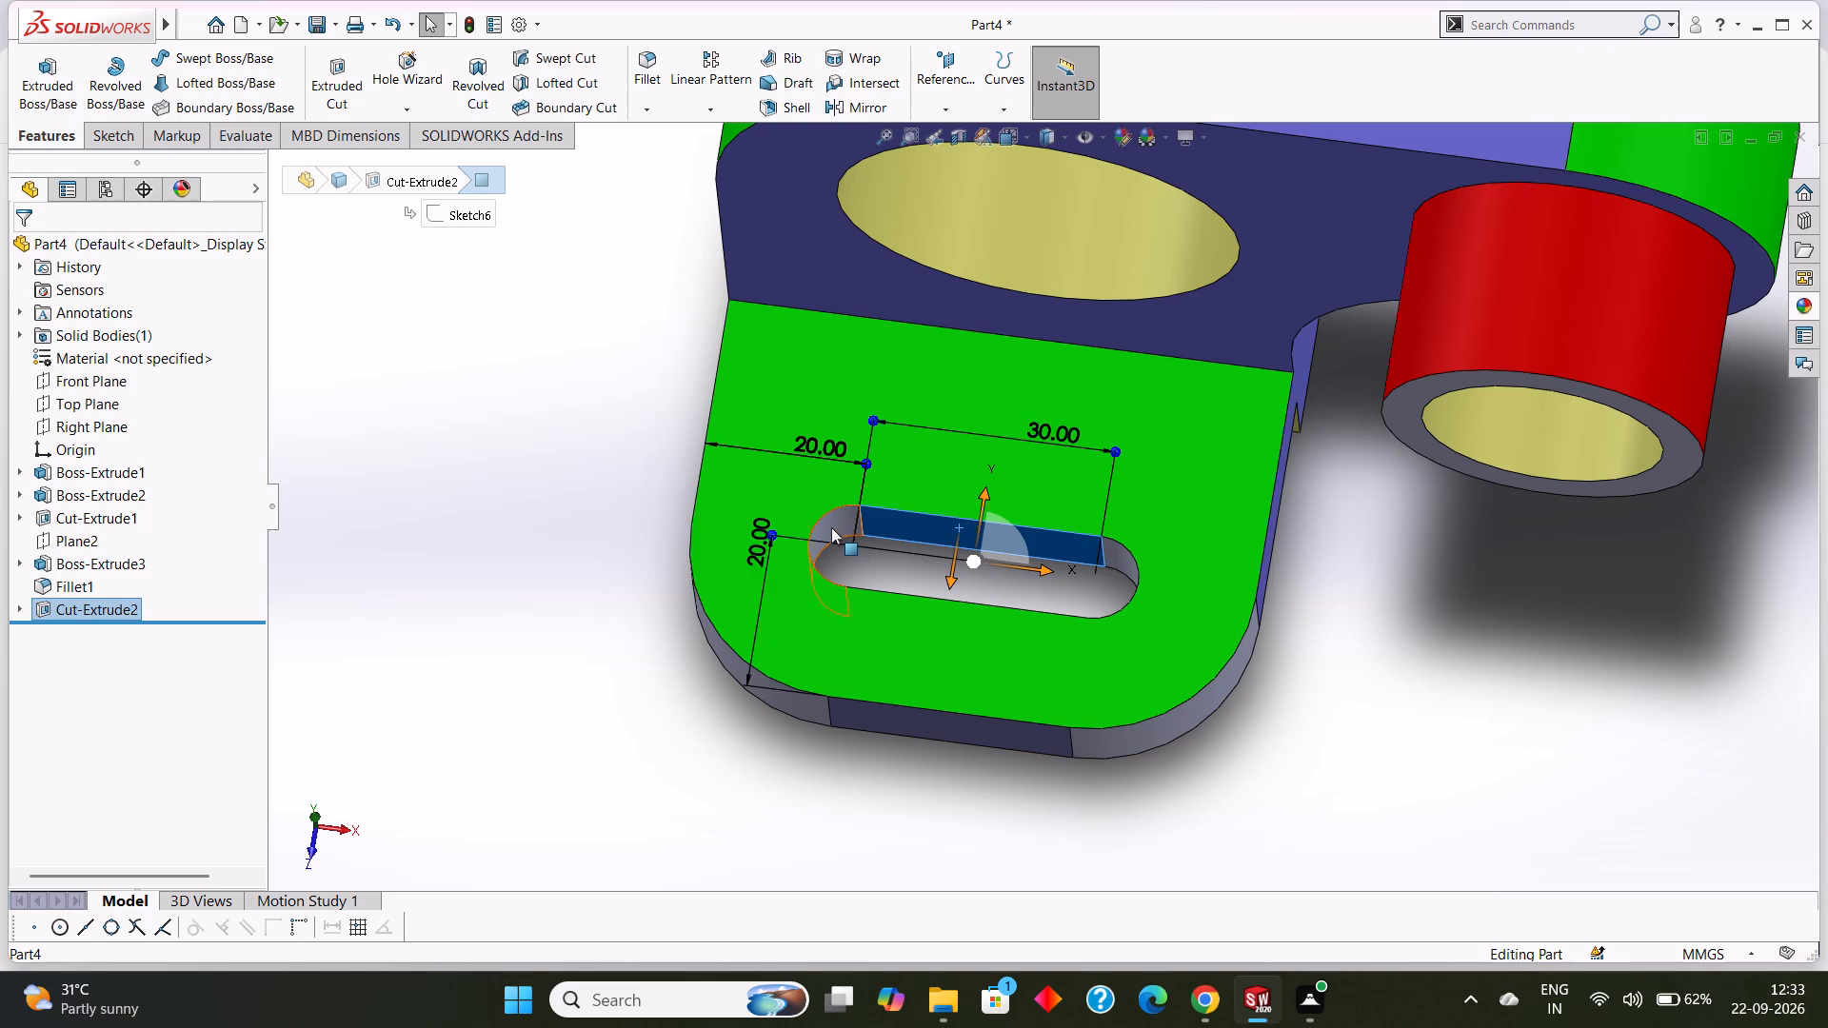
middle_click_drag(1337, 586, 1280, 567, "ctrl")
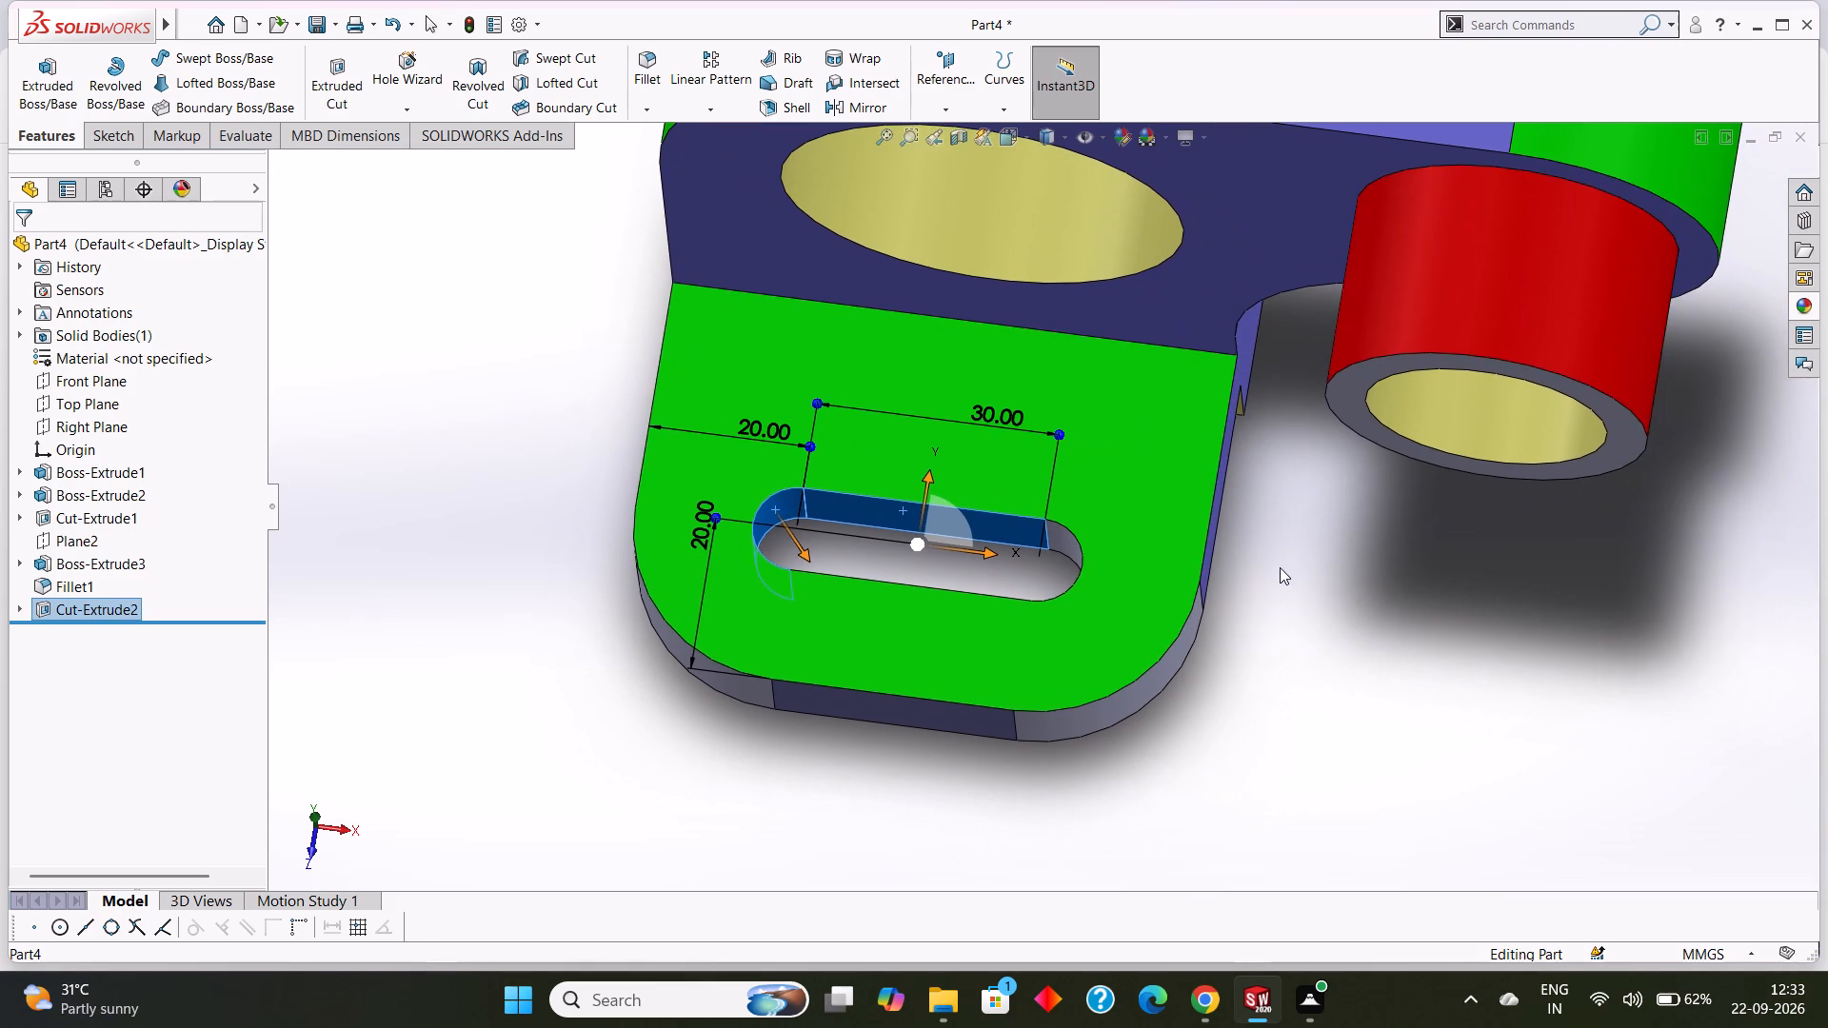
middle_click_drag(1280, 567, 1281, 569, "ctrl")
middle_click_drag(1295, 571, 1396, 635)
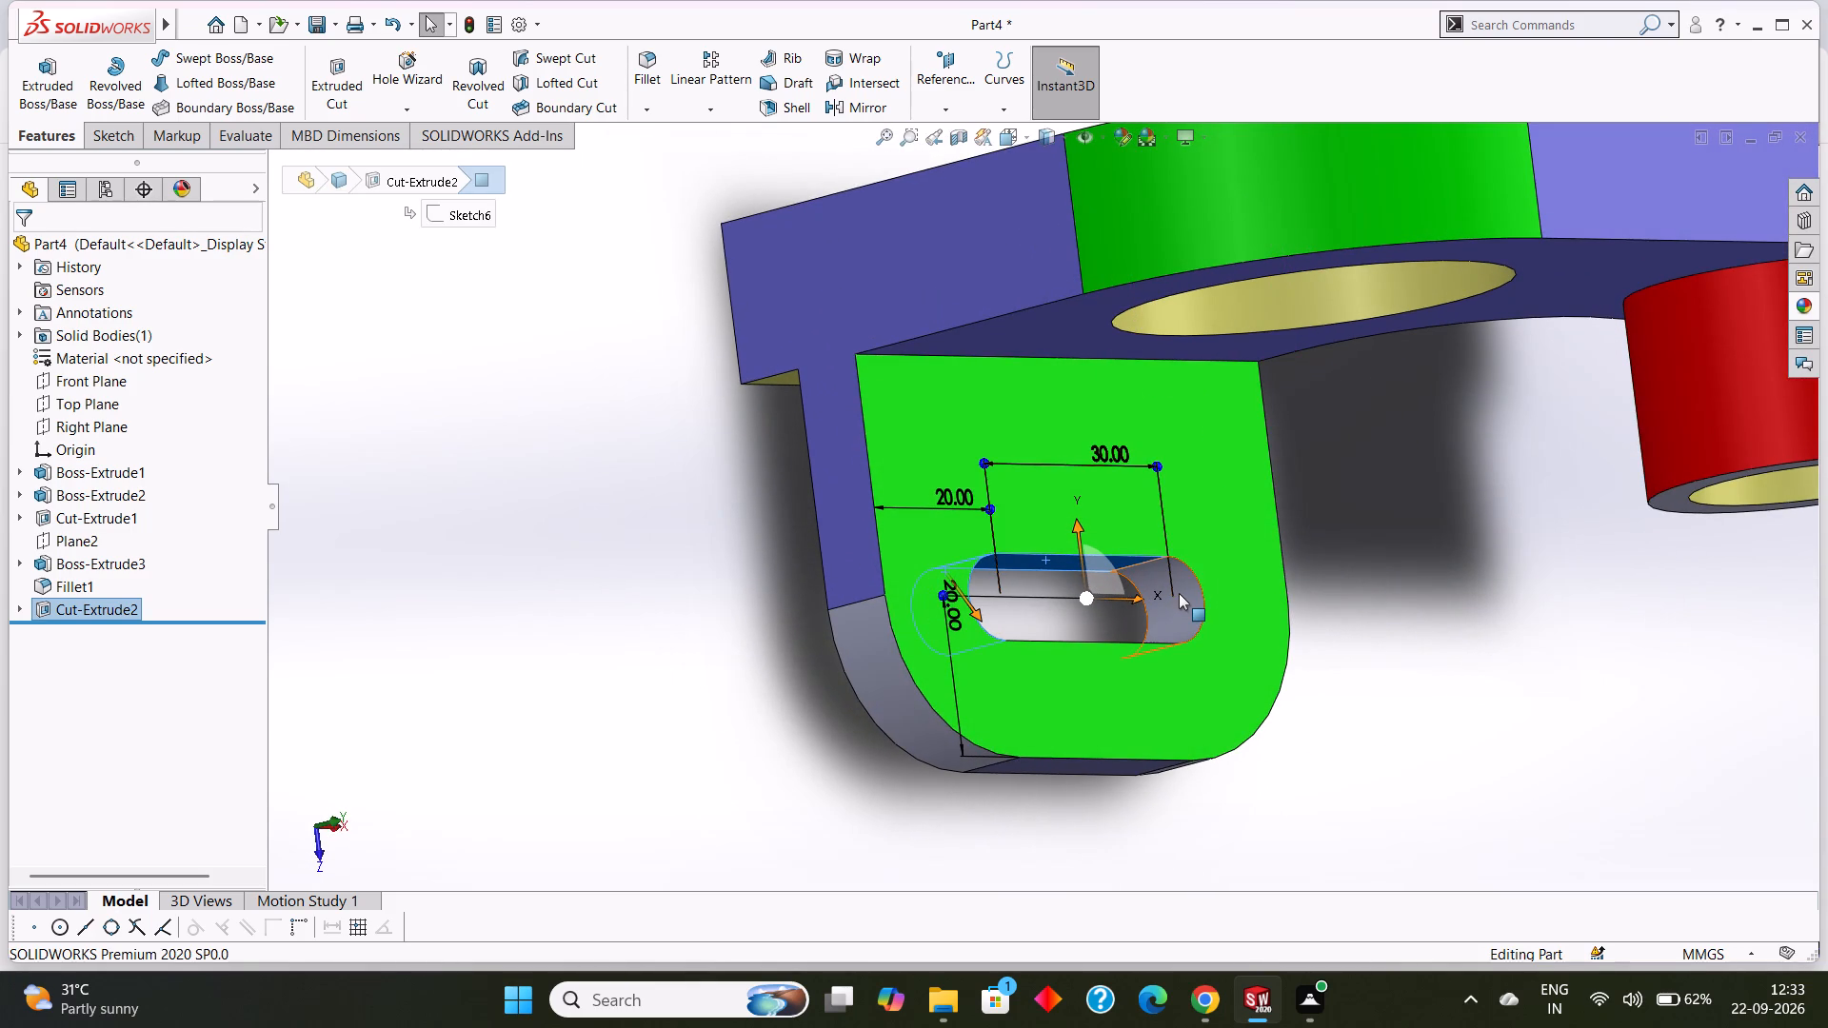
left_click(1179, 593, "ctrl")
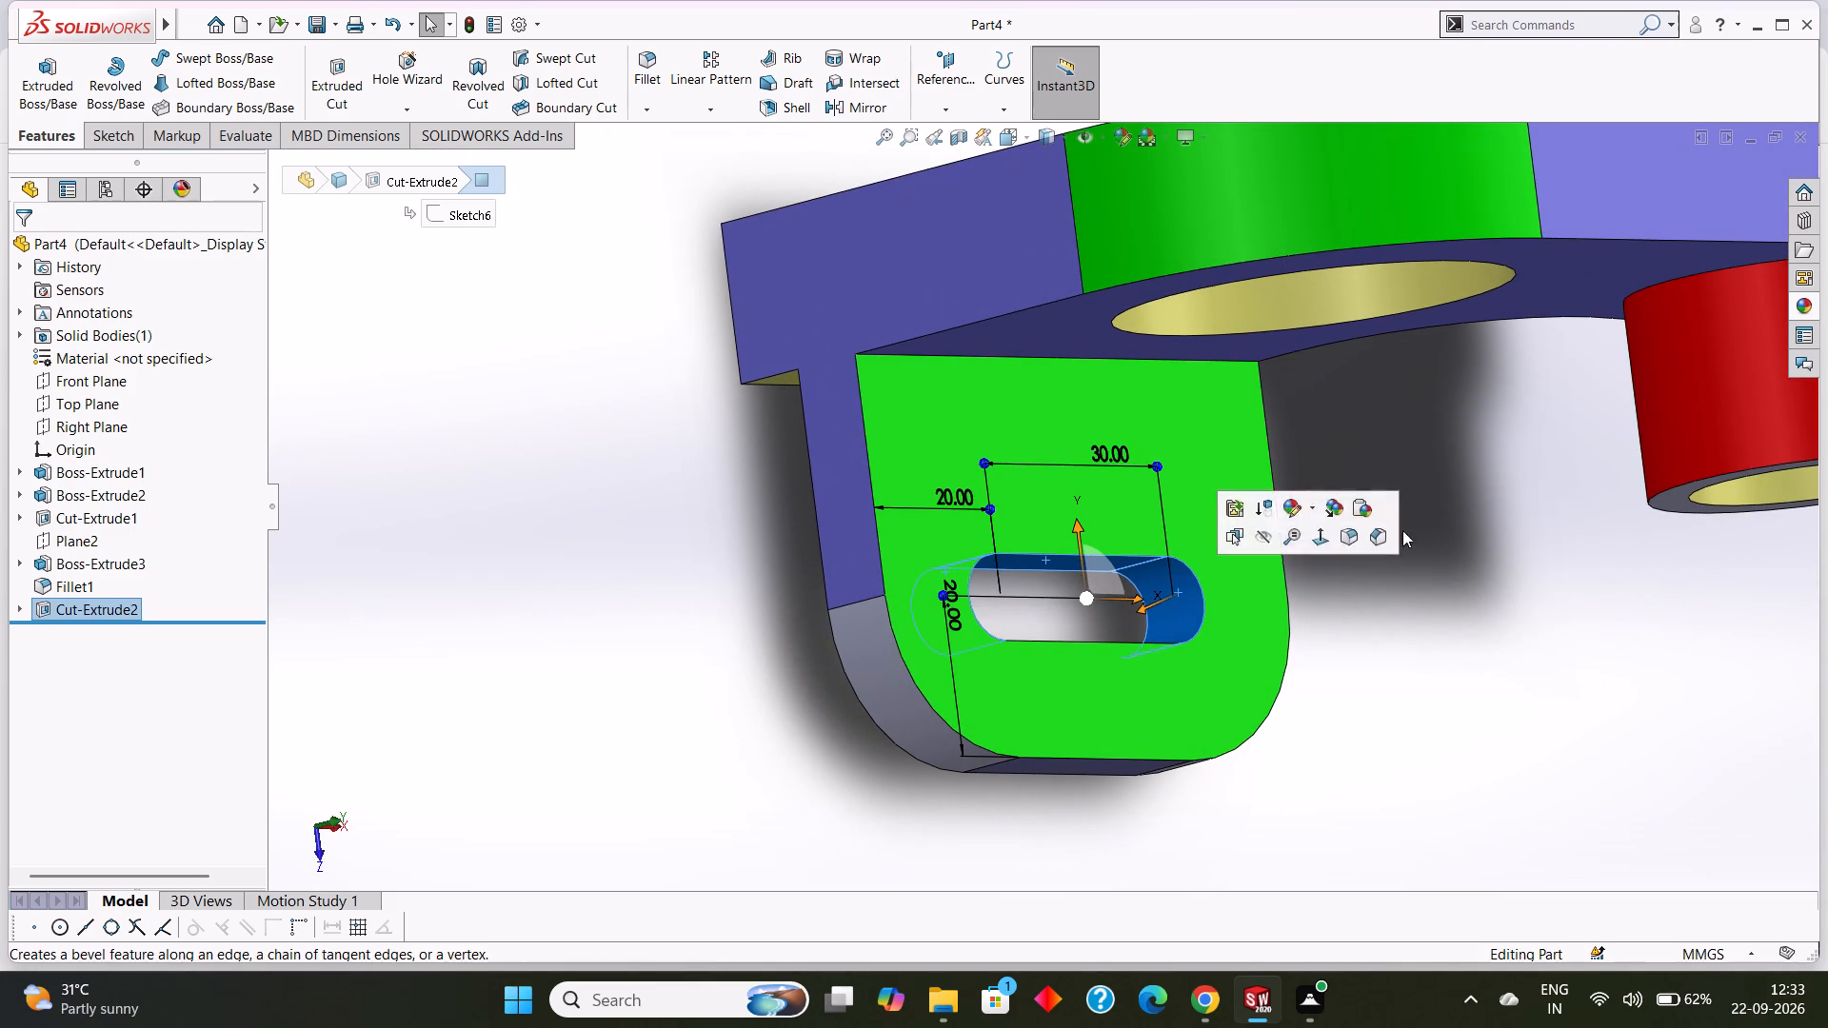
middle_click_drag(1462, 475, 1420, 655)
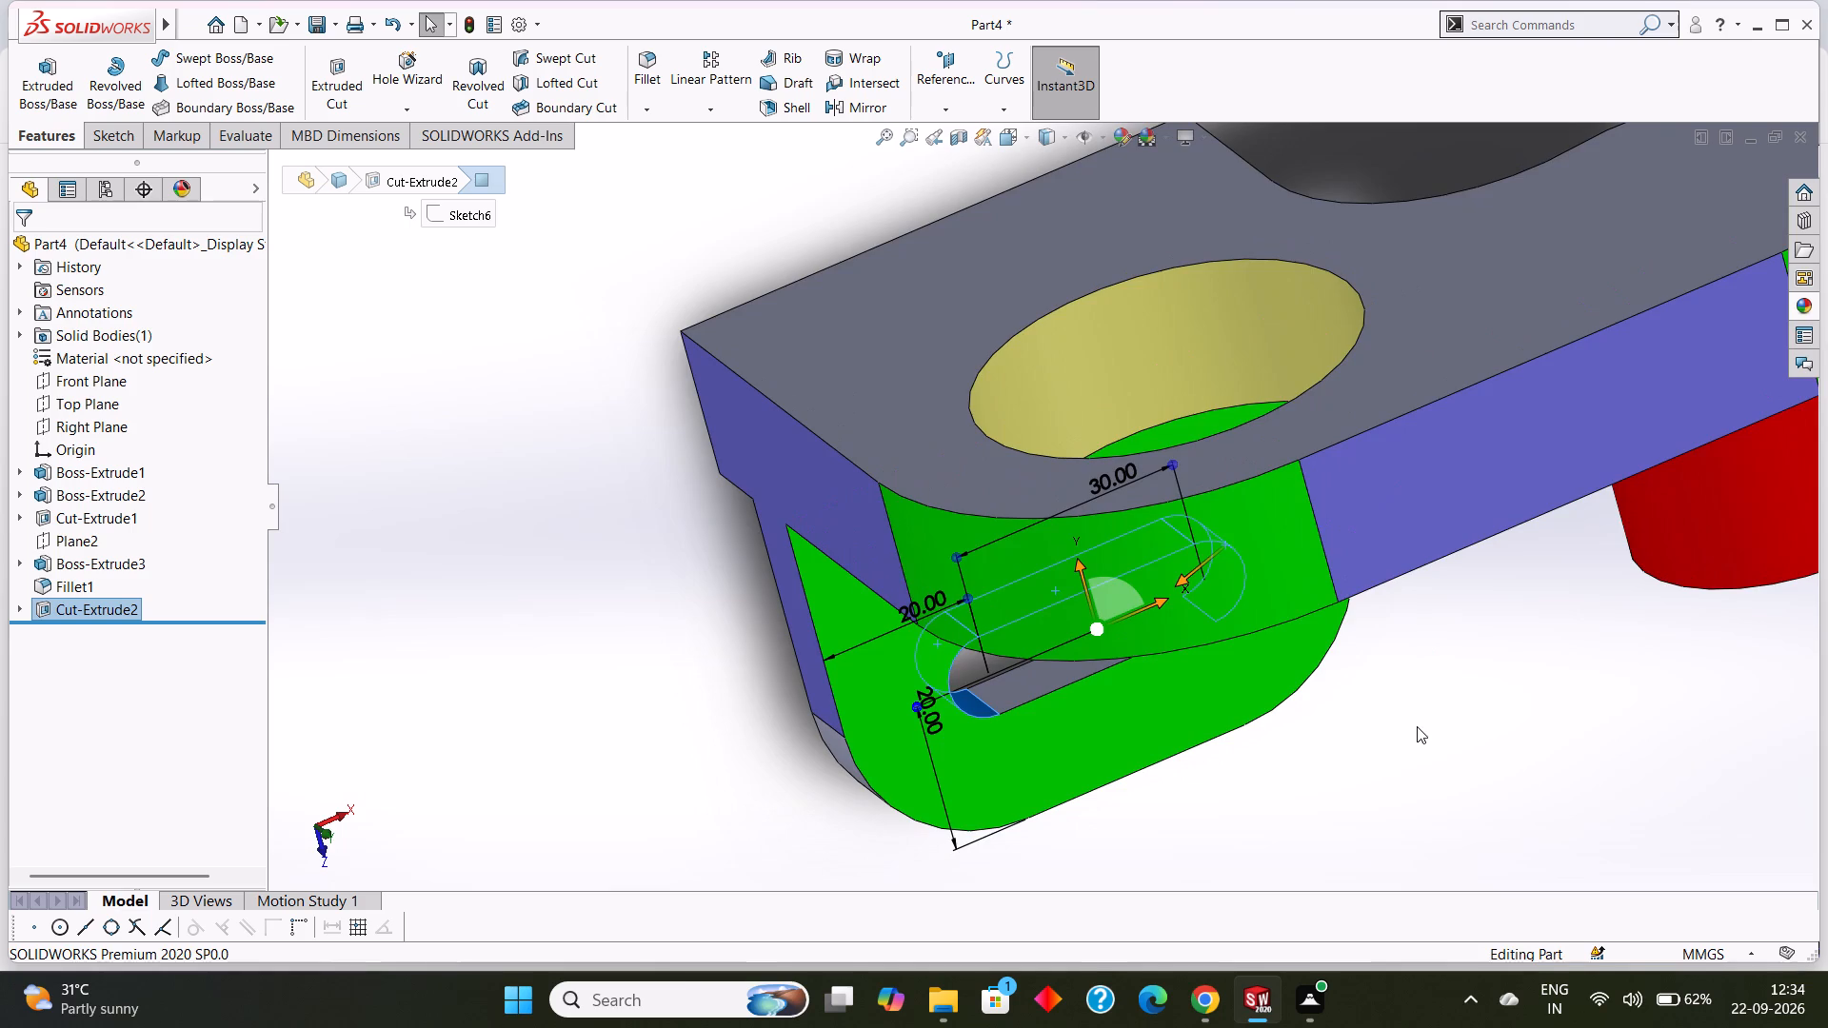
middle_click_drag(1418, 725, 1408, 684)
scroll(1062, 661, "down", 4)
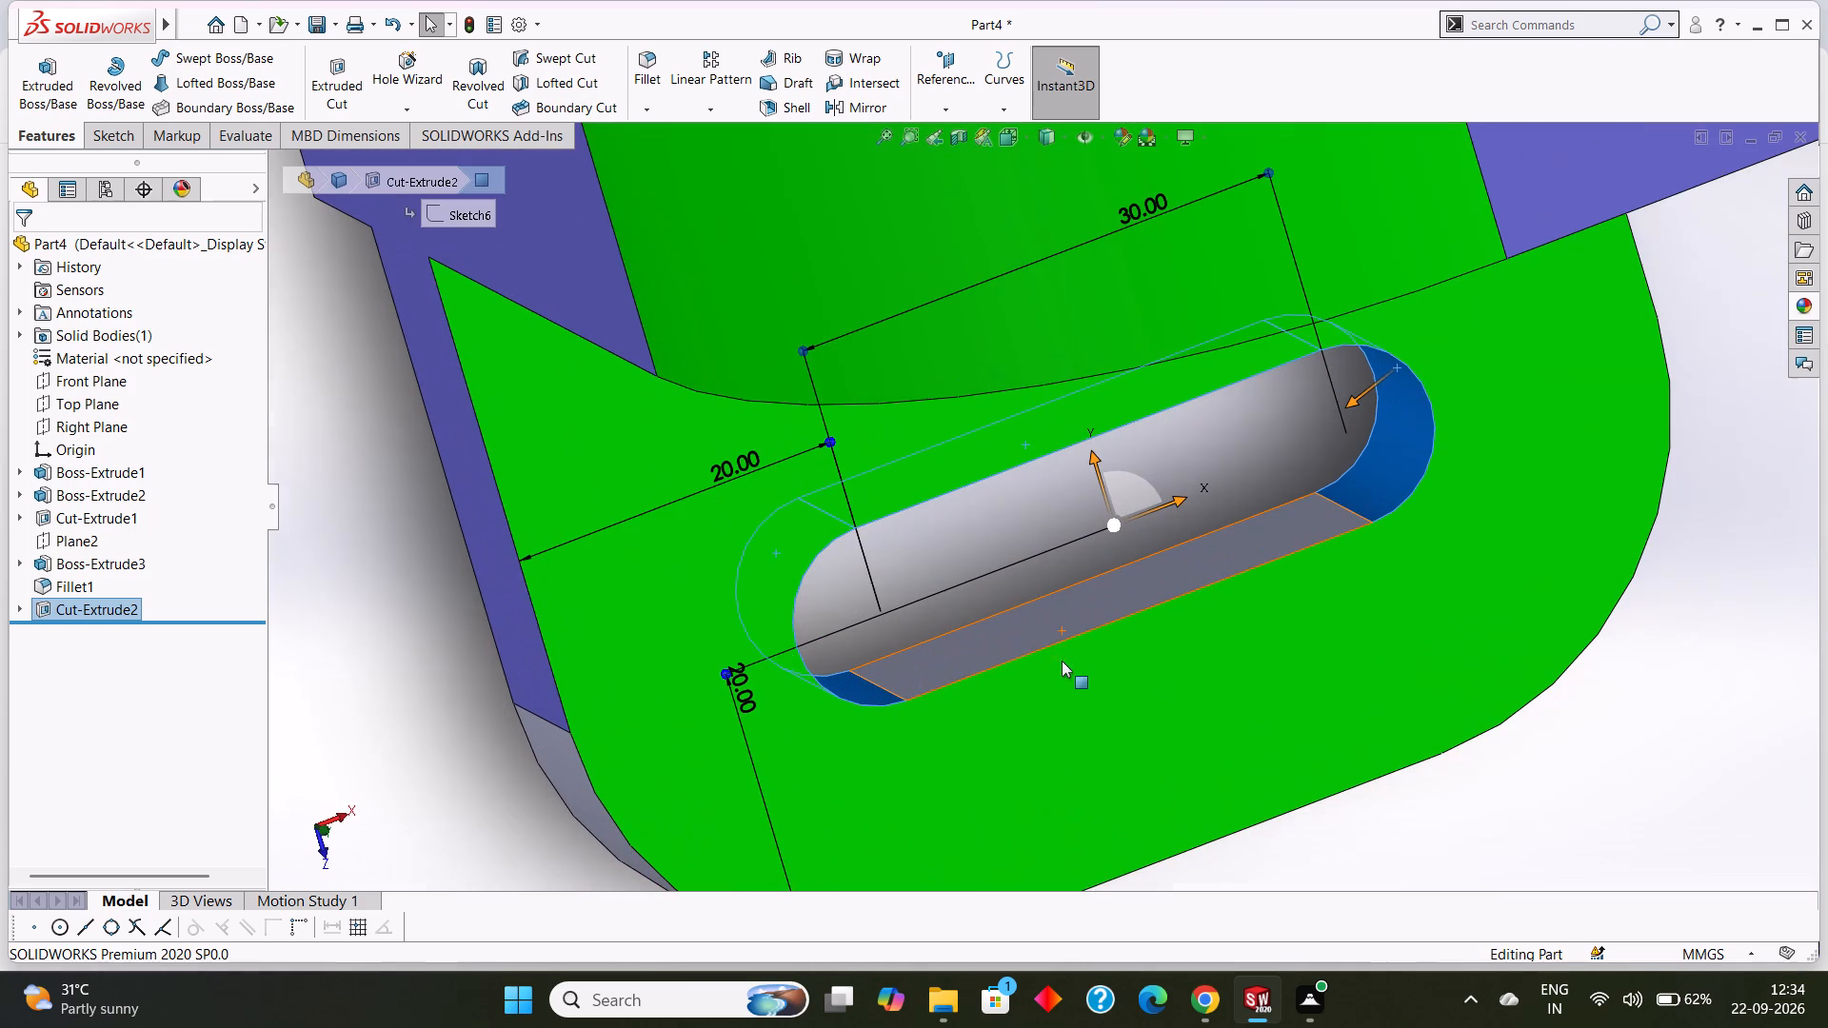
left_click(1095, 593, "ctrl")
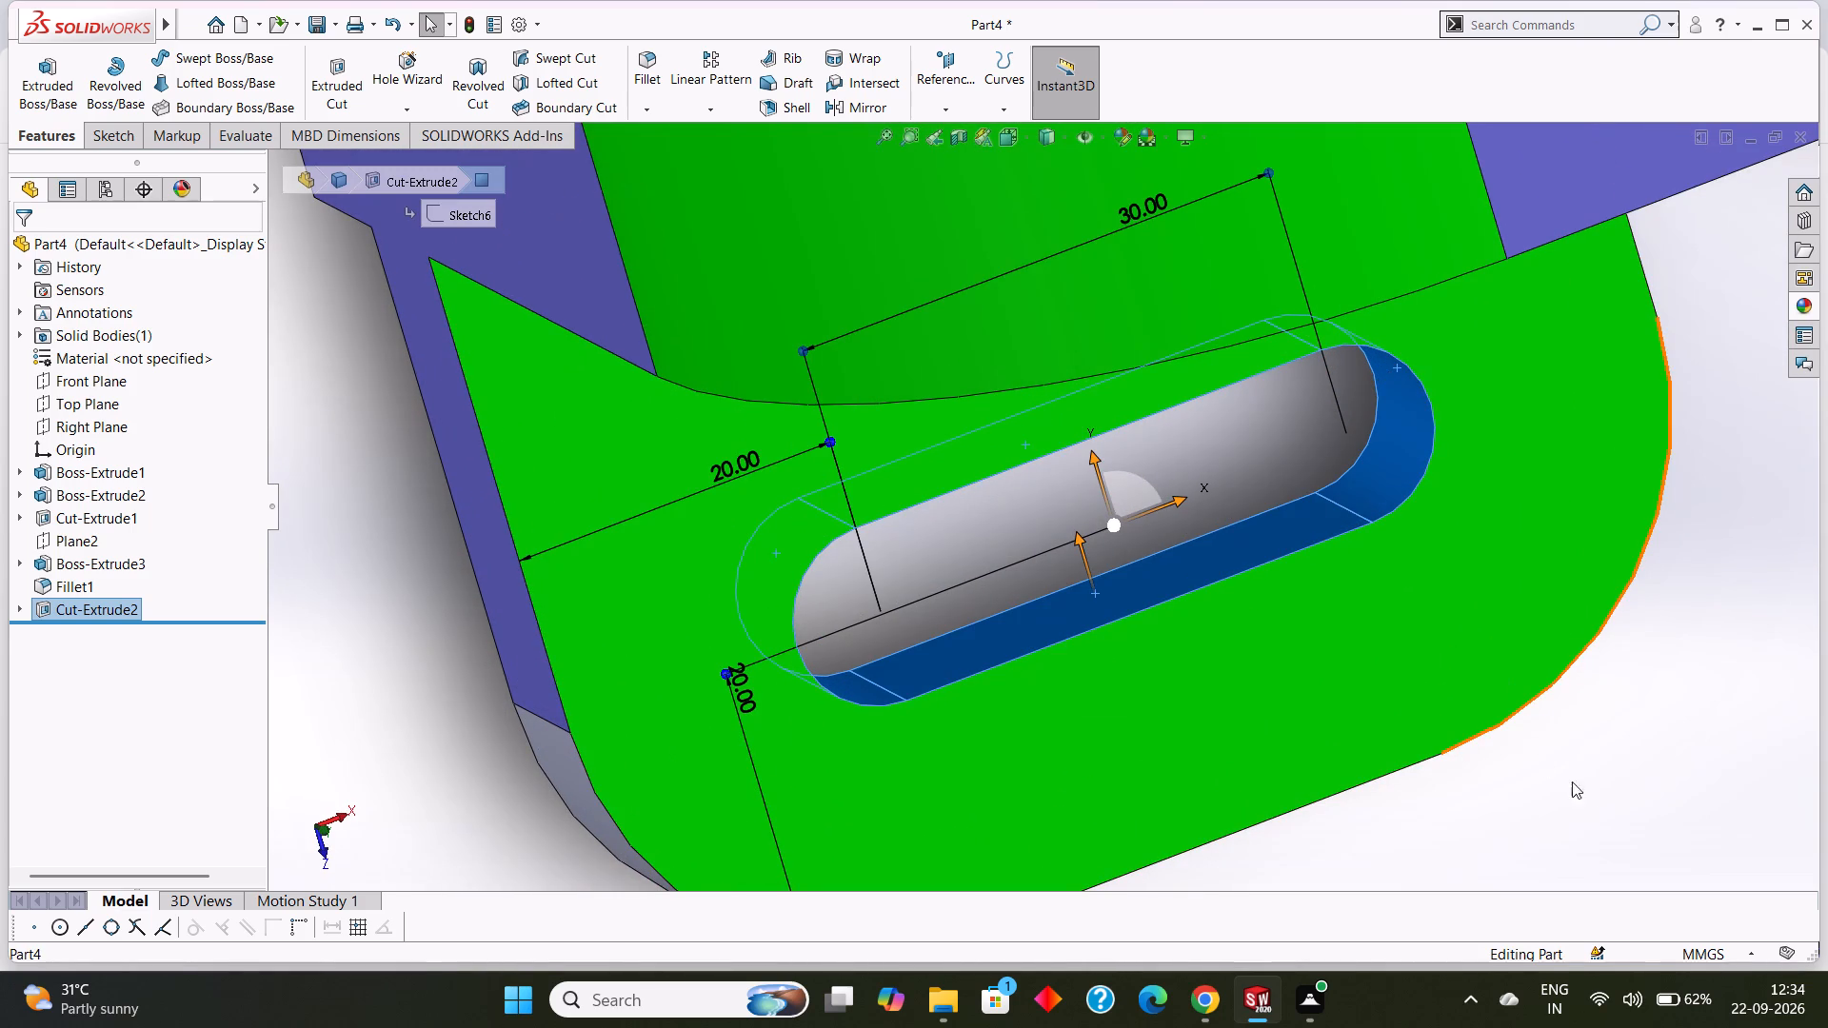
middle_click_drag(1596, 810, 1545, 677)
scroll(1545, 666, "up", 5)
middle_click_drag(1536, 713, 1503, 622)
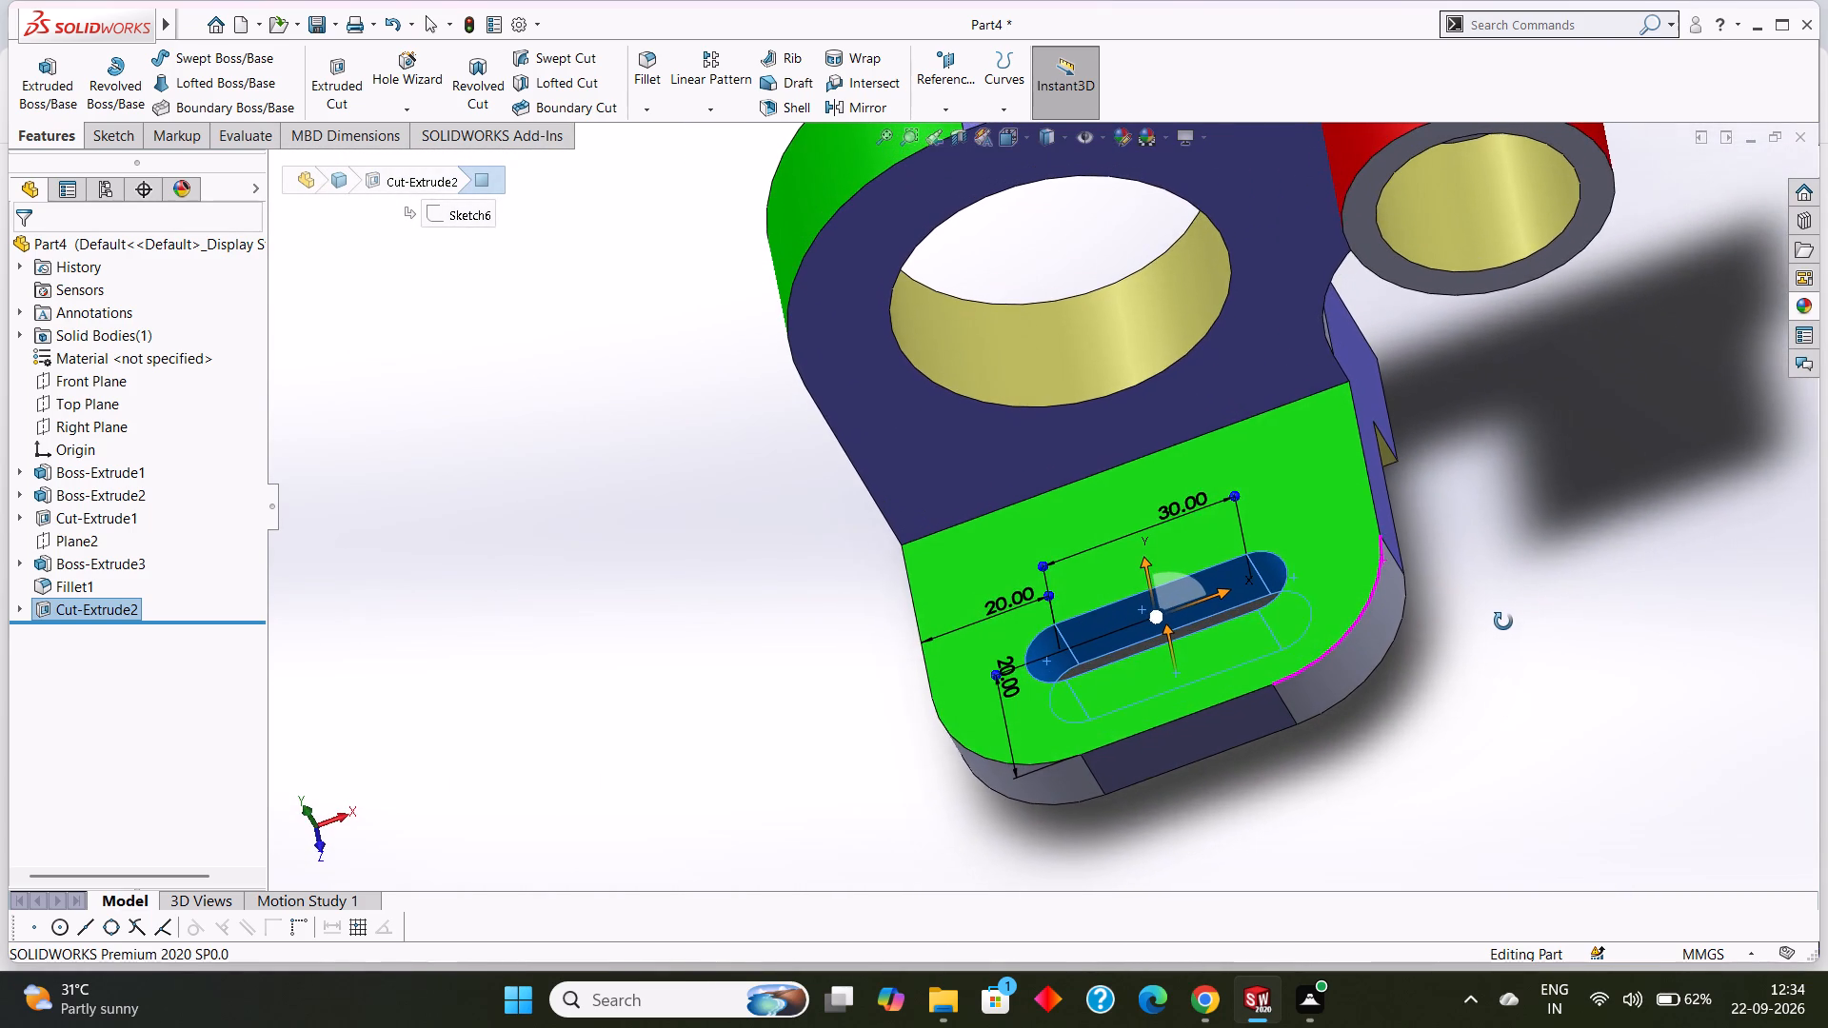
middle_click_drag(1503, 622, 1504, 623)
scroll(1205, 395, "up", 3)
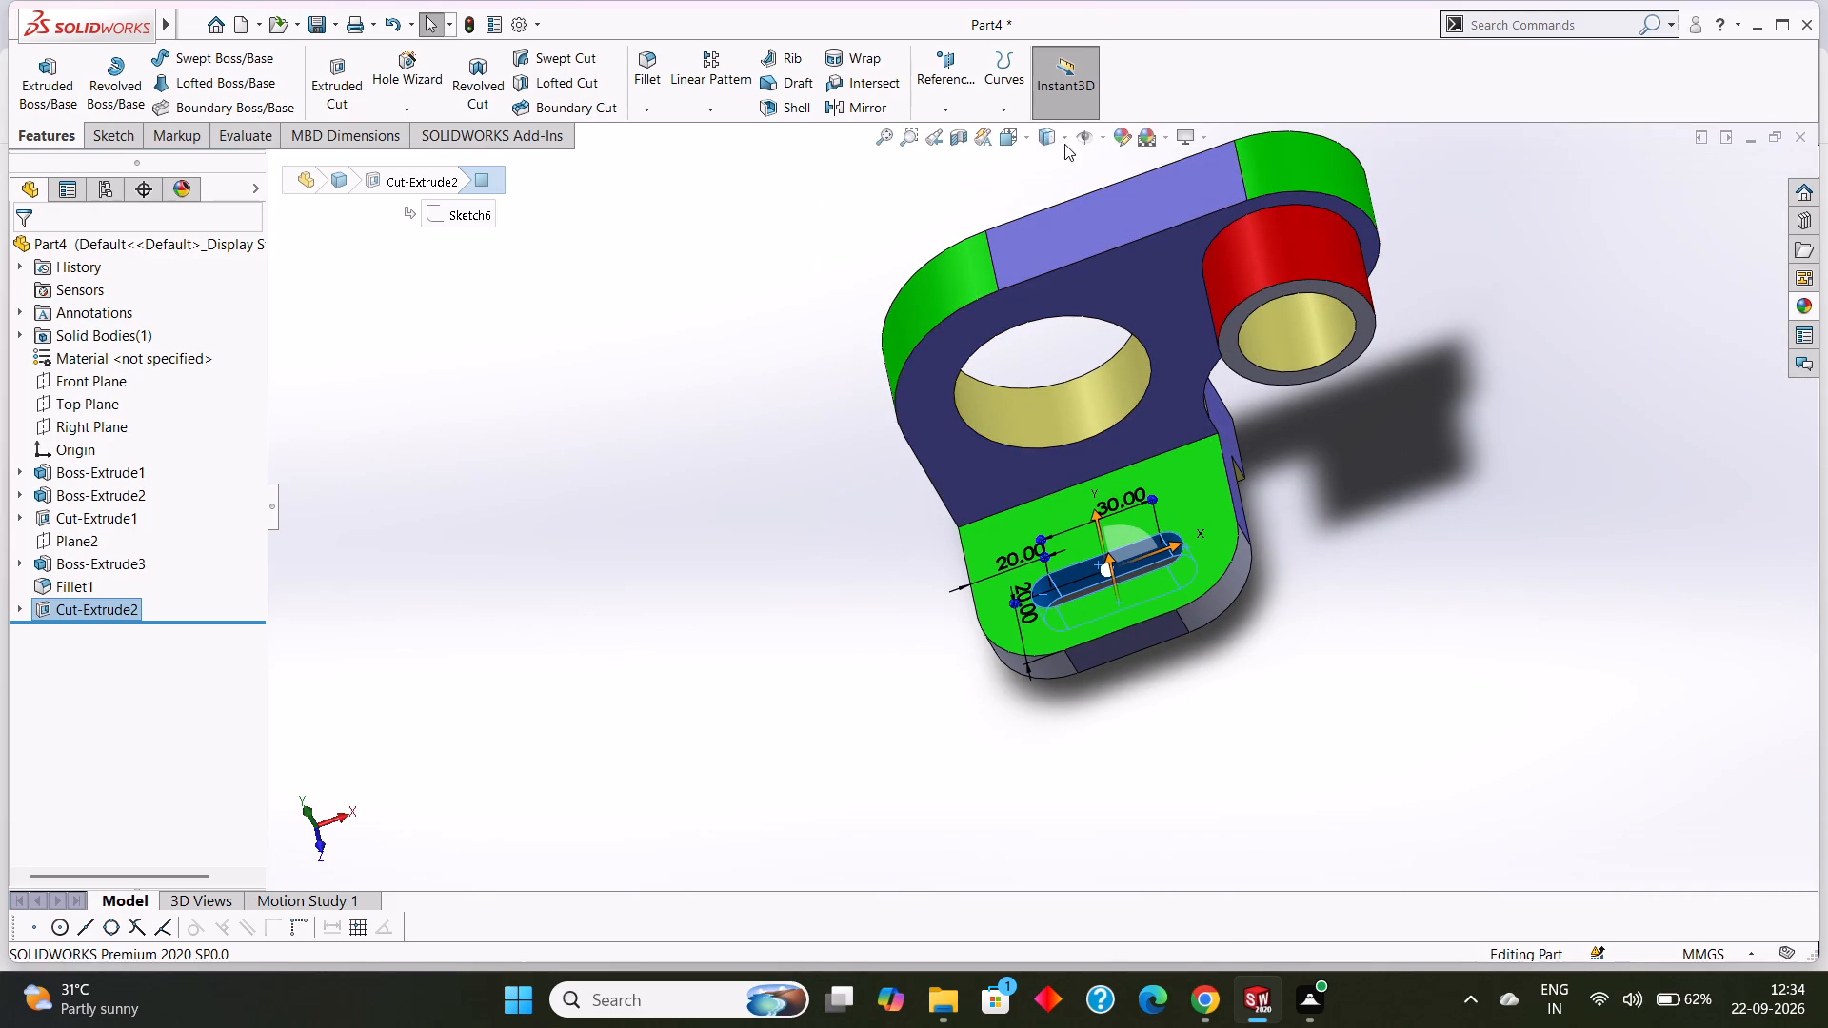
left_click(1116, 119)
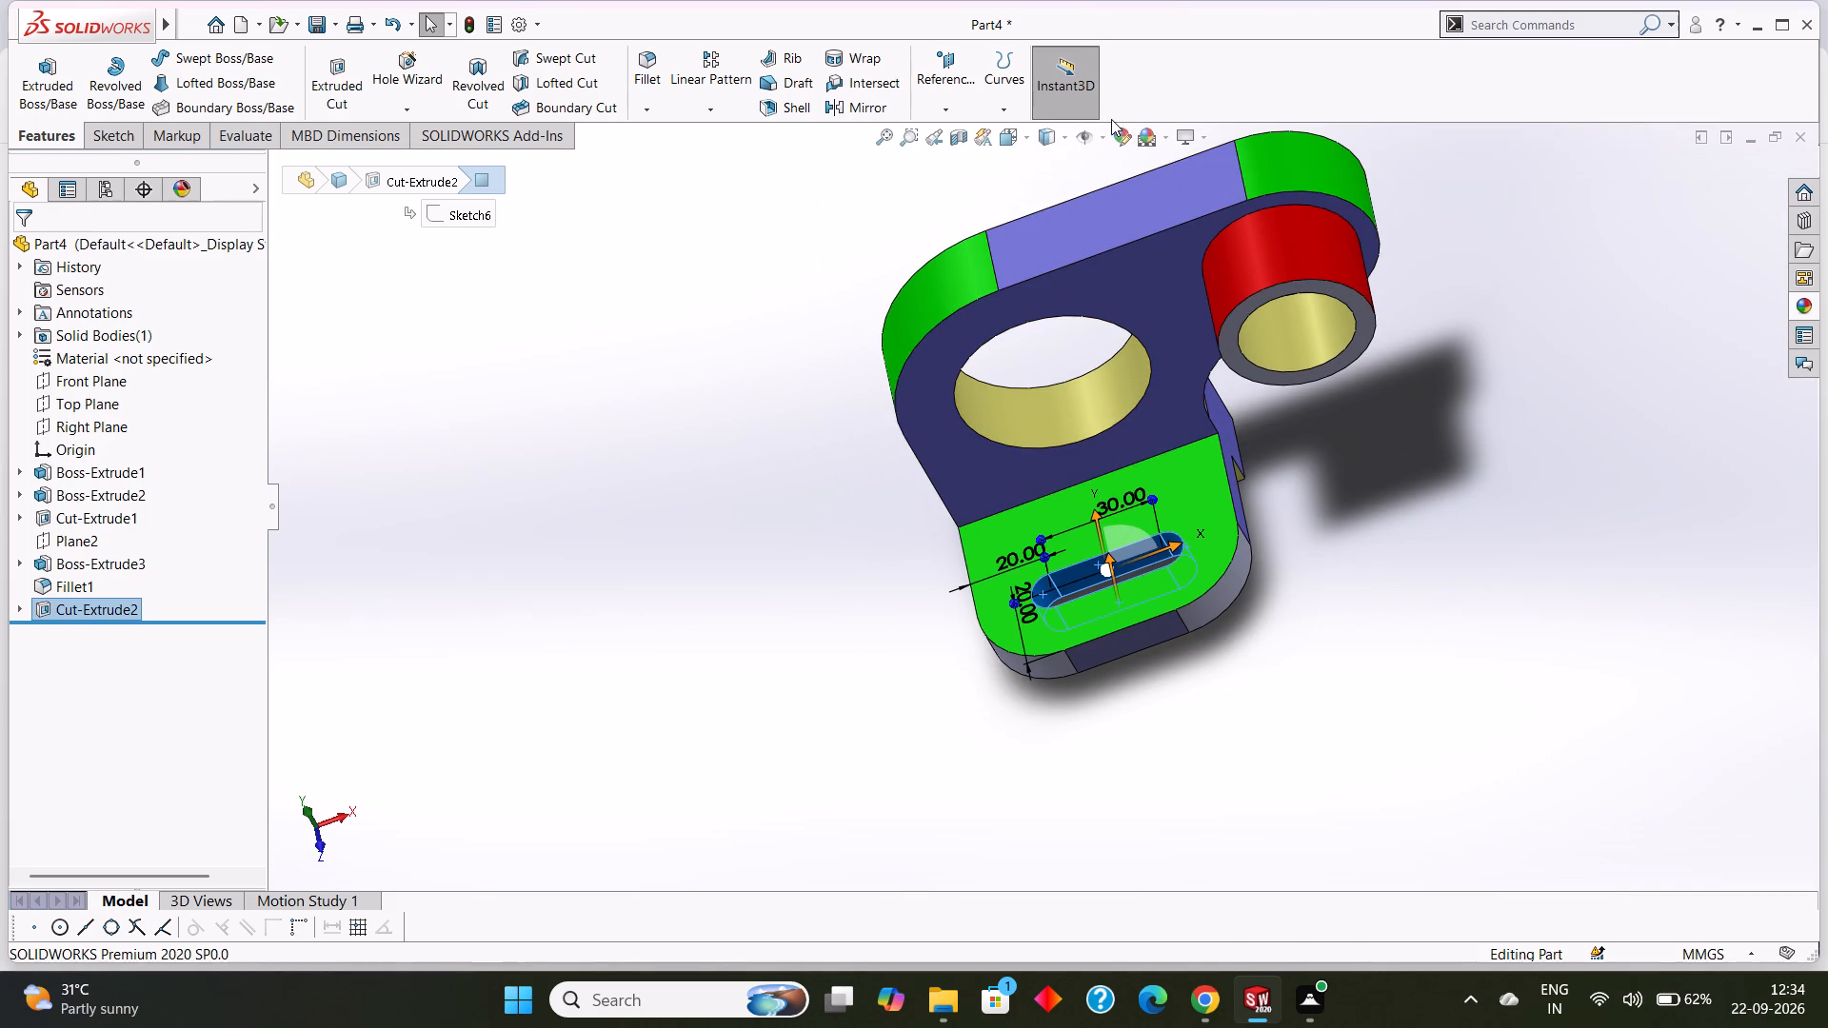
left_click(1120, 131)
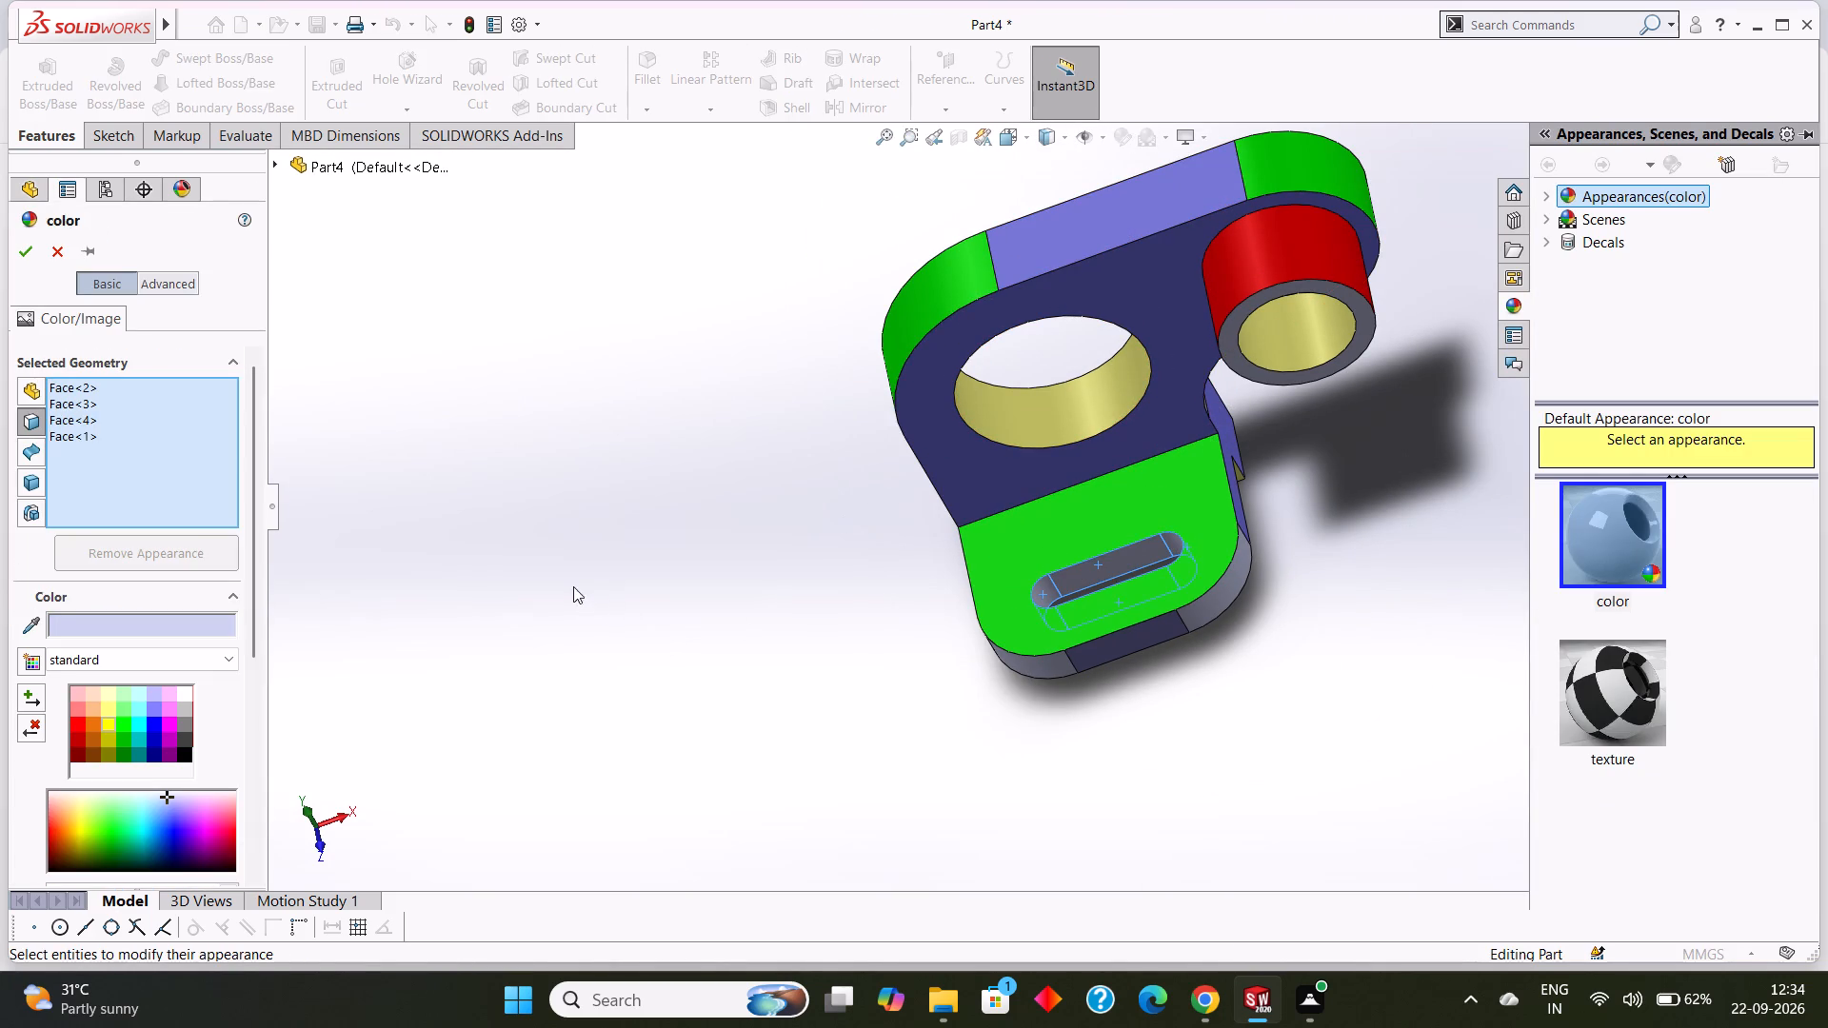
left_click(129, 625)
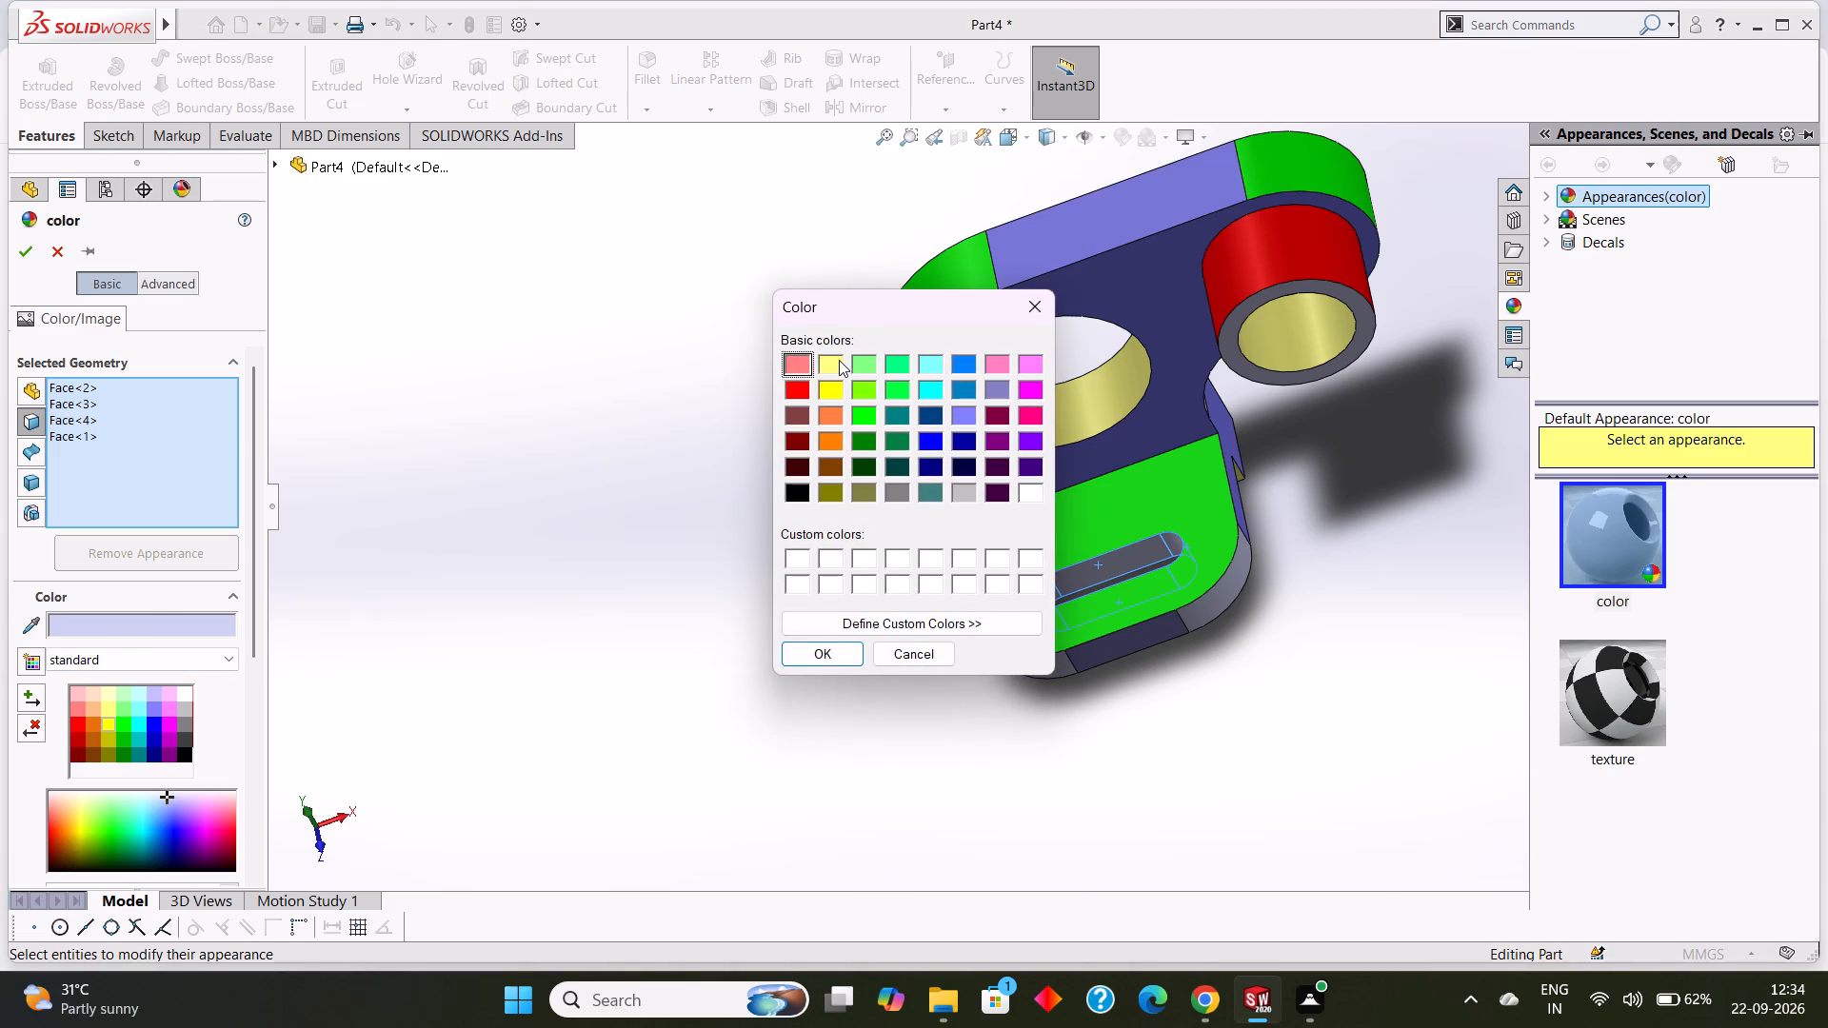
left_click(839, 360)
left_click(825, 662)
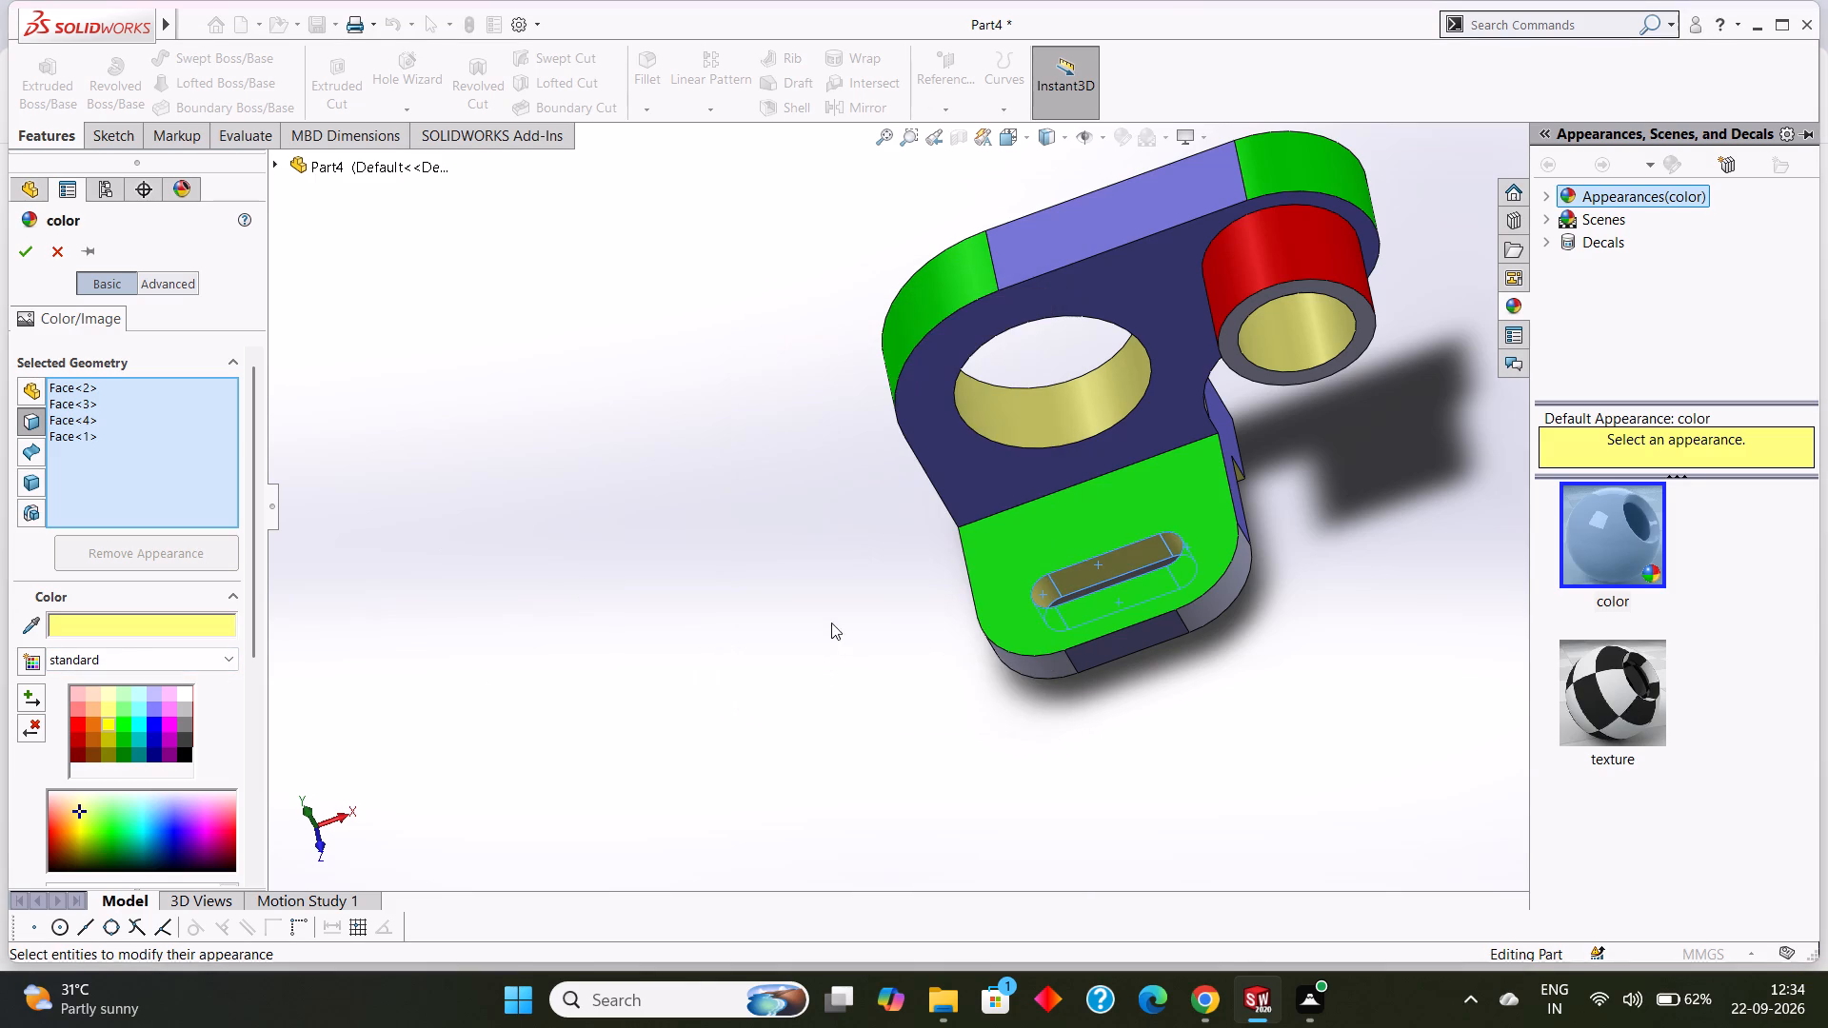
left_click(37, 254)
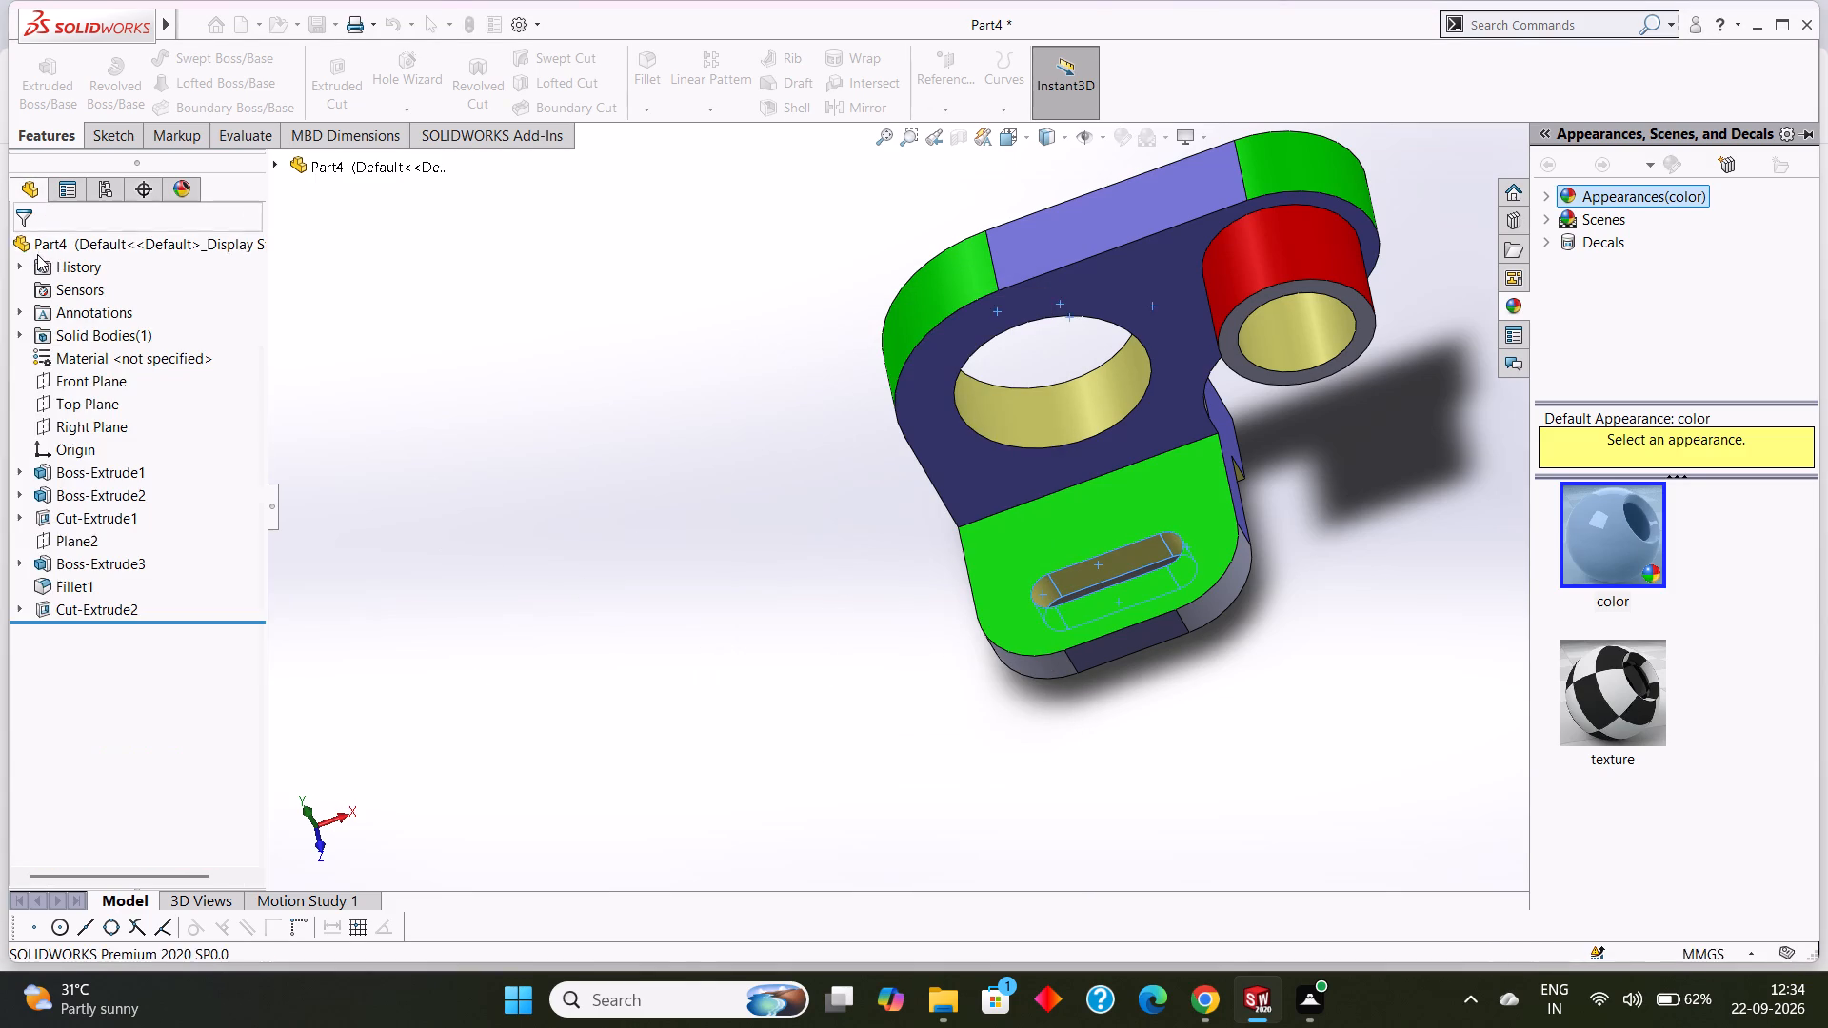
left_click(602, 522)
middle_click_drag(775, 629, 763, 449)
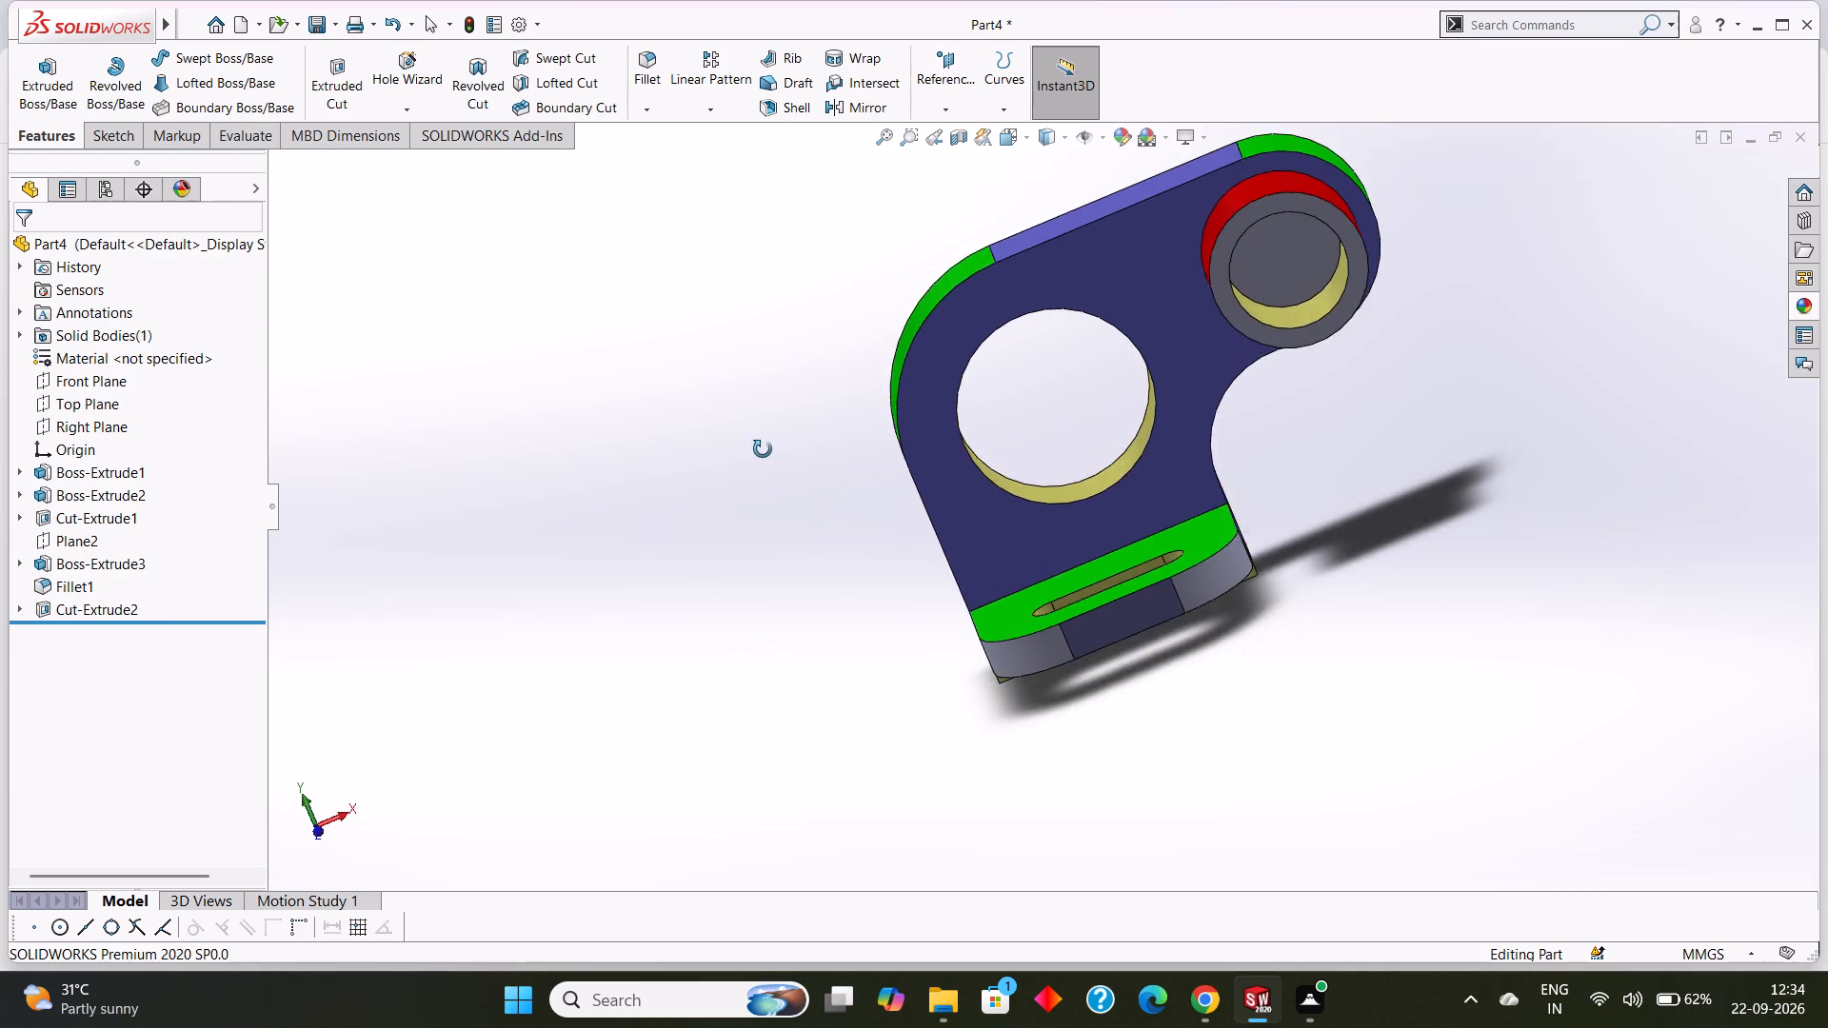
Examine the coloured part from several angles, checking the plate, ring boss, large hole and slotted ledge faces.
middle_click_drag(763, 449, 744, 383)
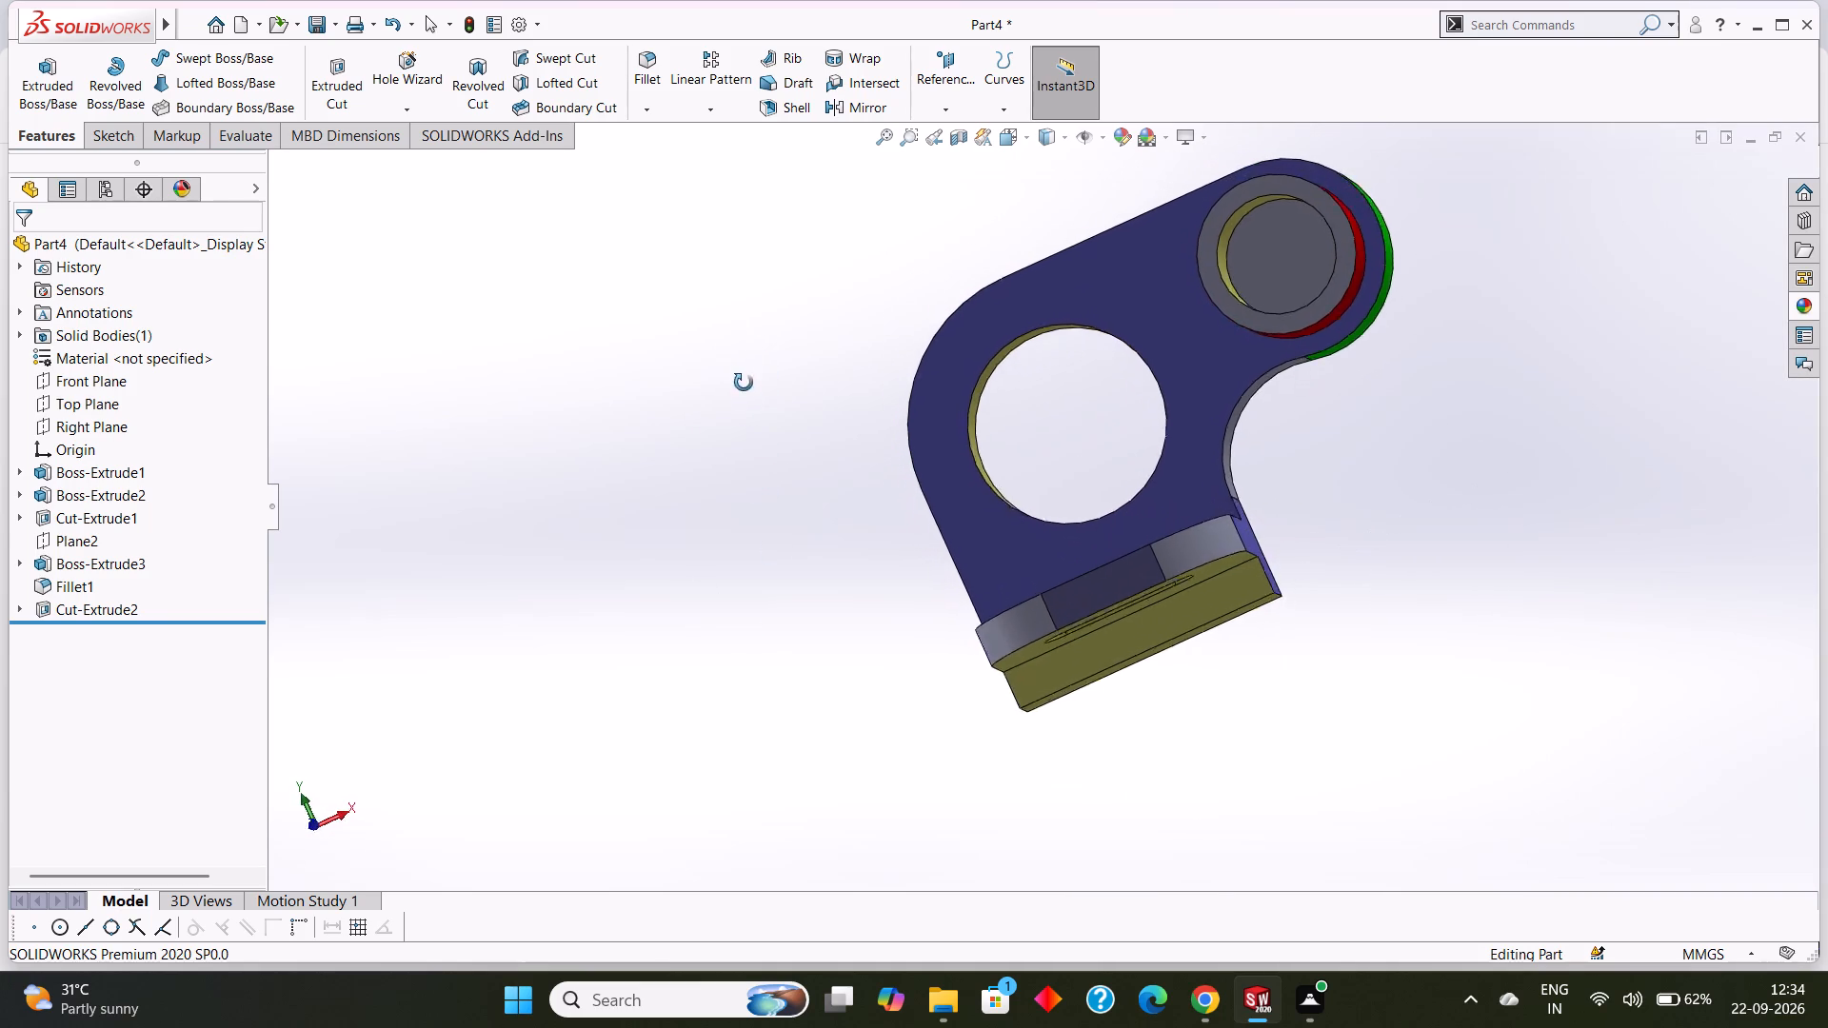
middle_click_drag(744, 383, 770, 438)
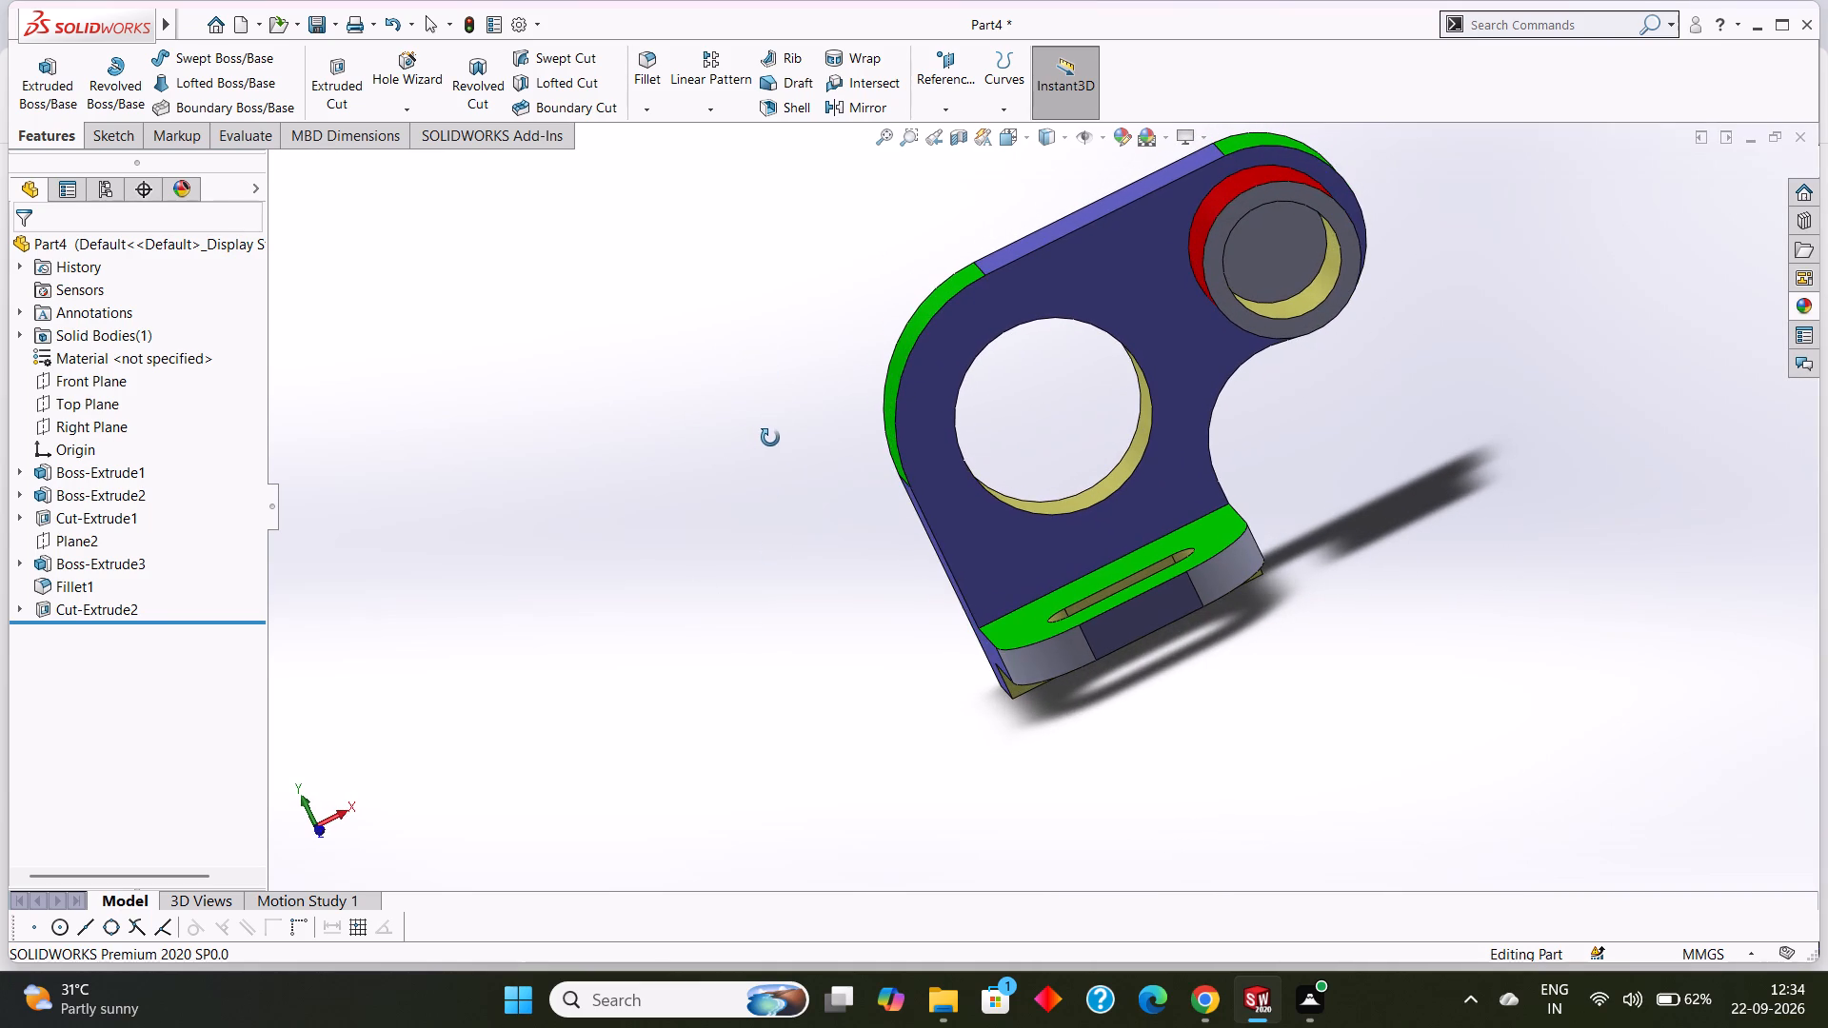
middle_click_drag(770, 438, 773, 438)
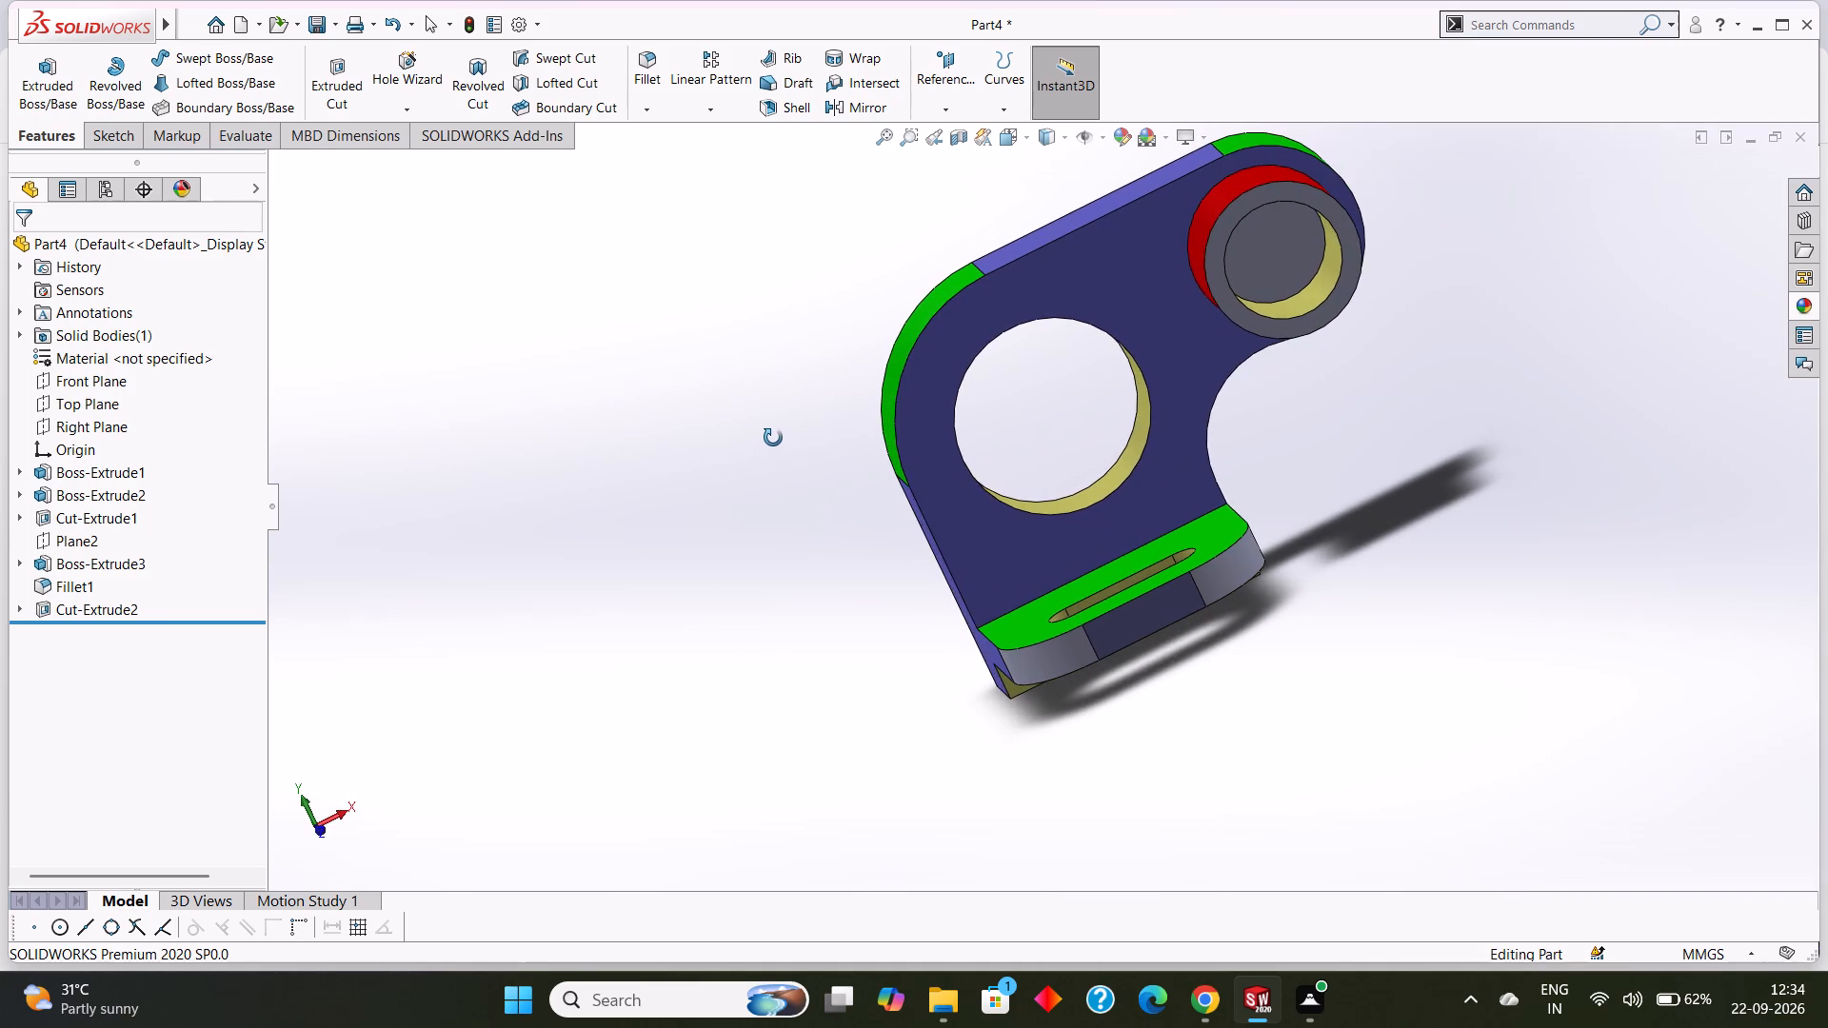
middle_click_drag(773, 438, 793, 429)
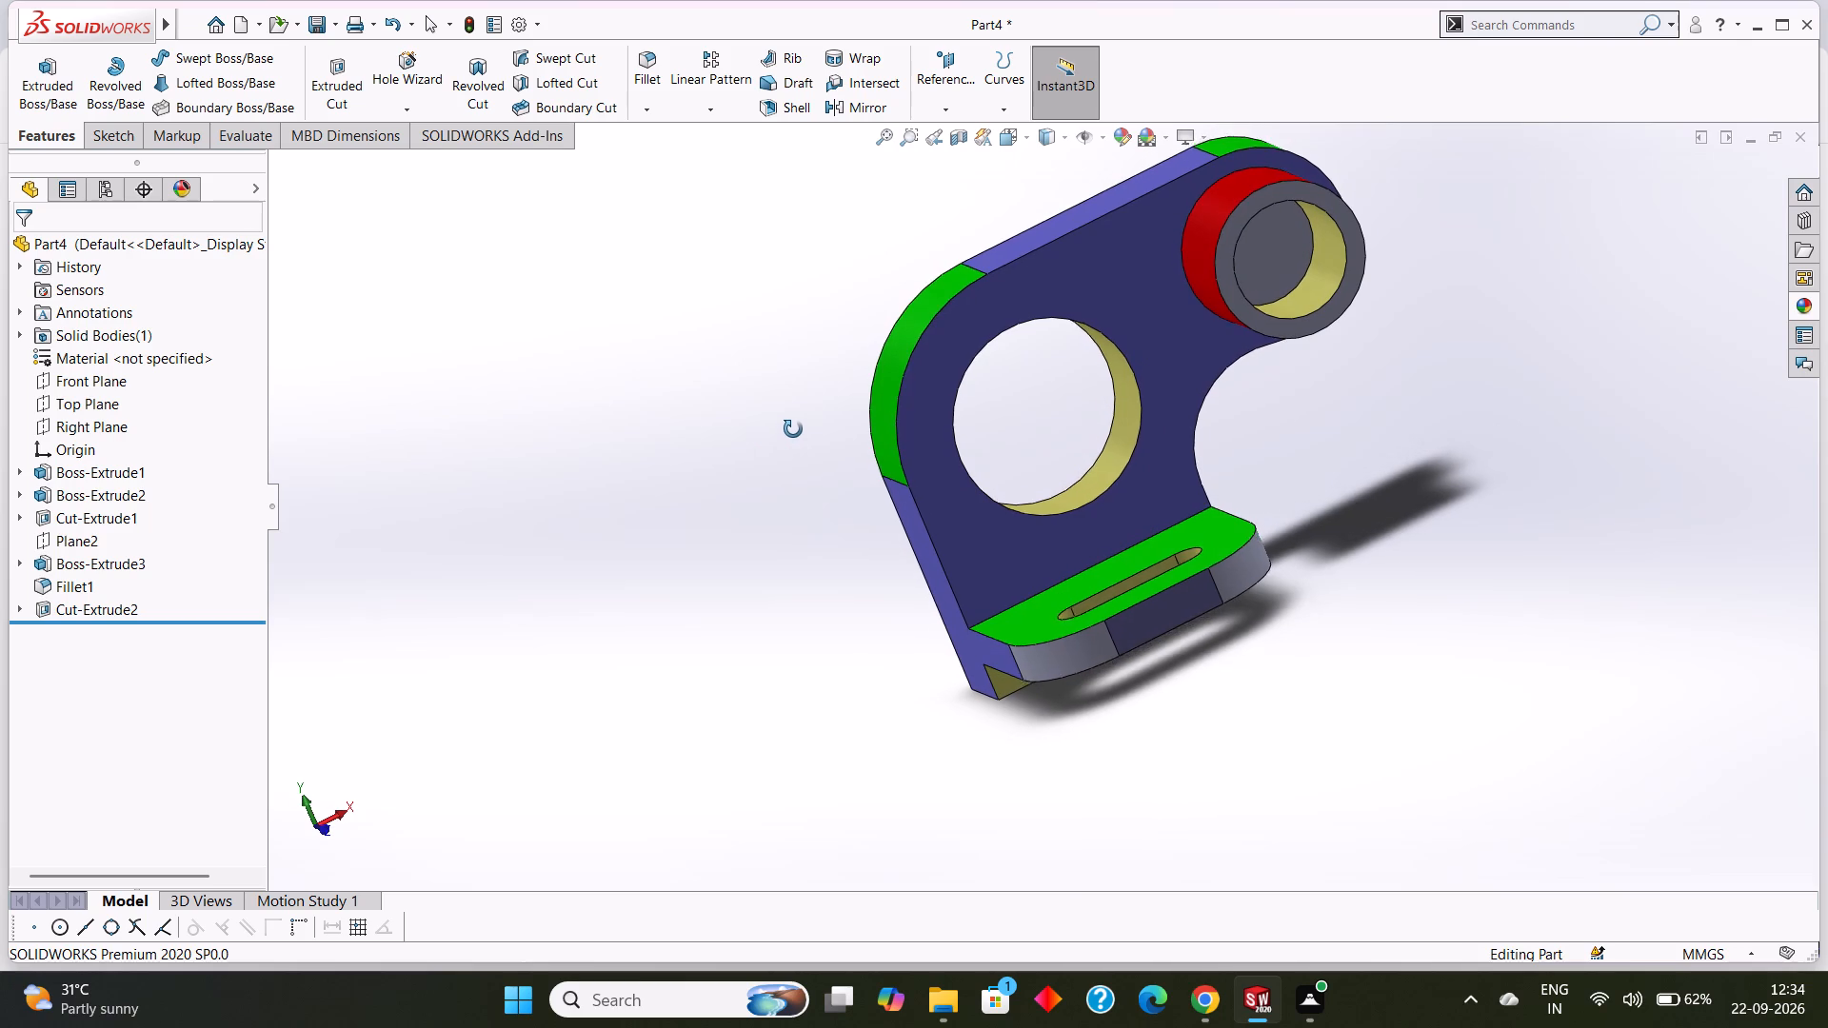
middle_click_drag(793, 429, 775, 405)
middle_click(775, 405)
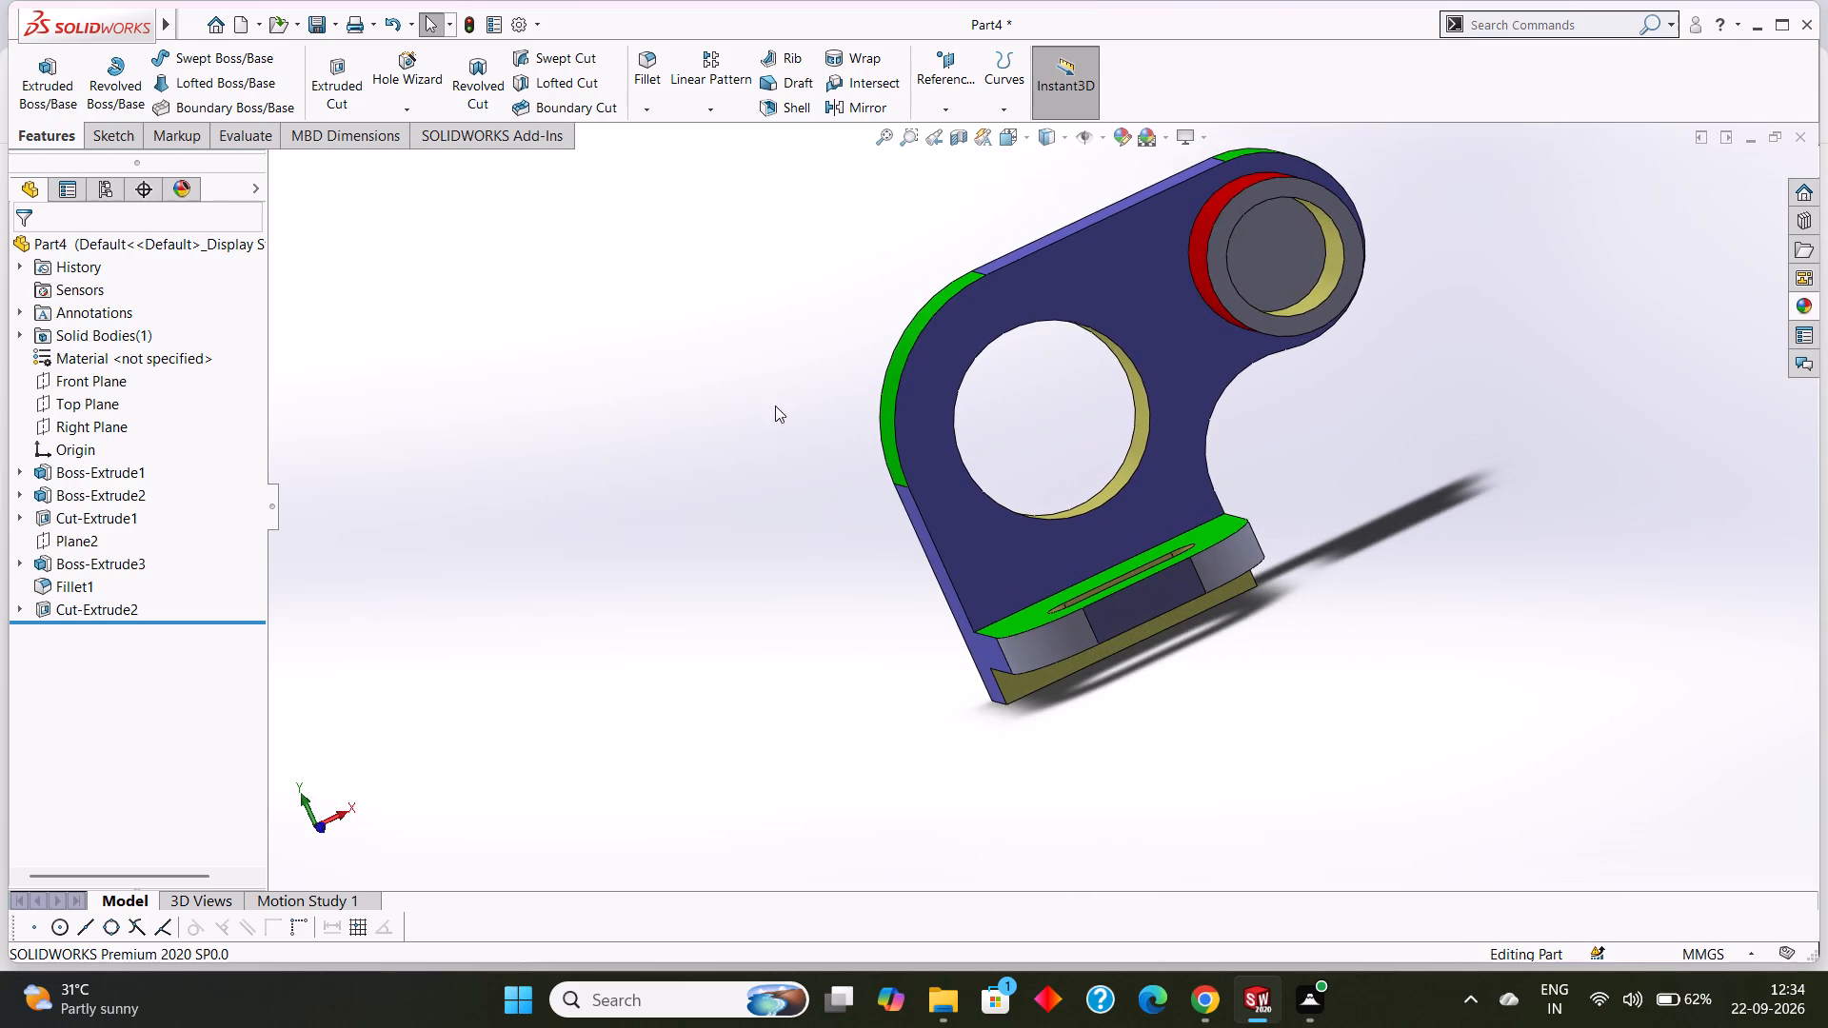
scroll(850, 539, "up", 2)
middle_click_drag(879, 581, 860, 624)
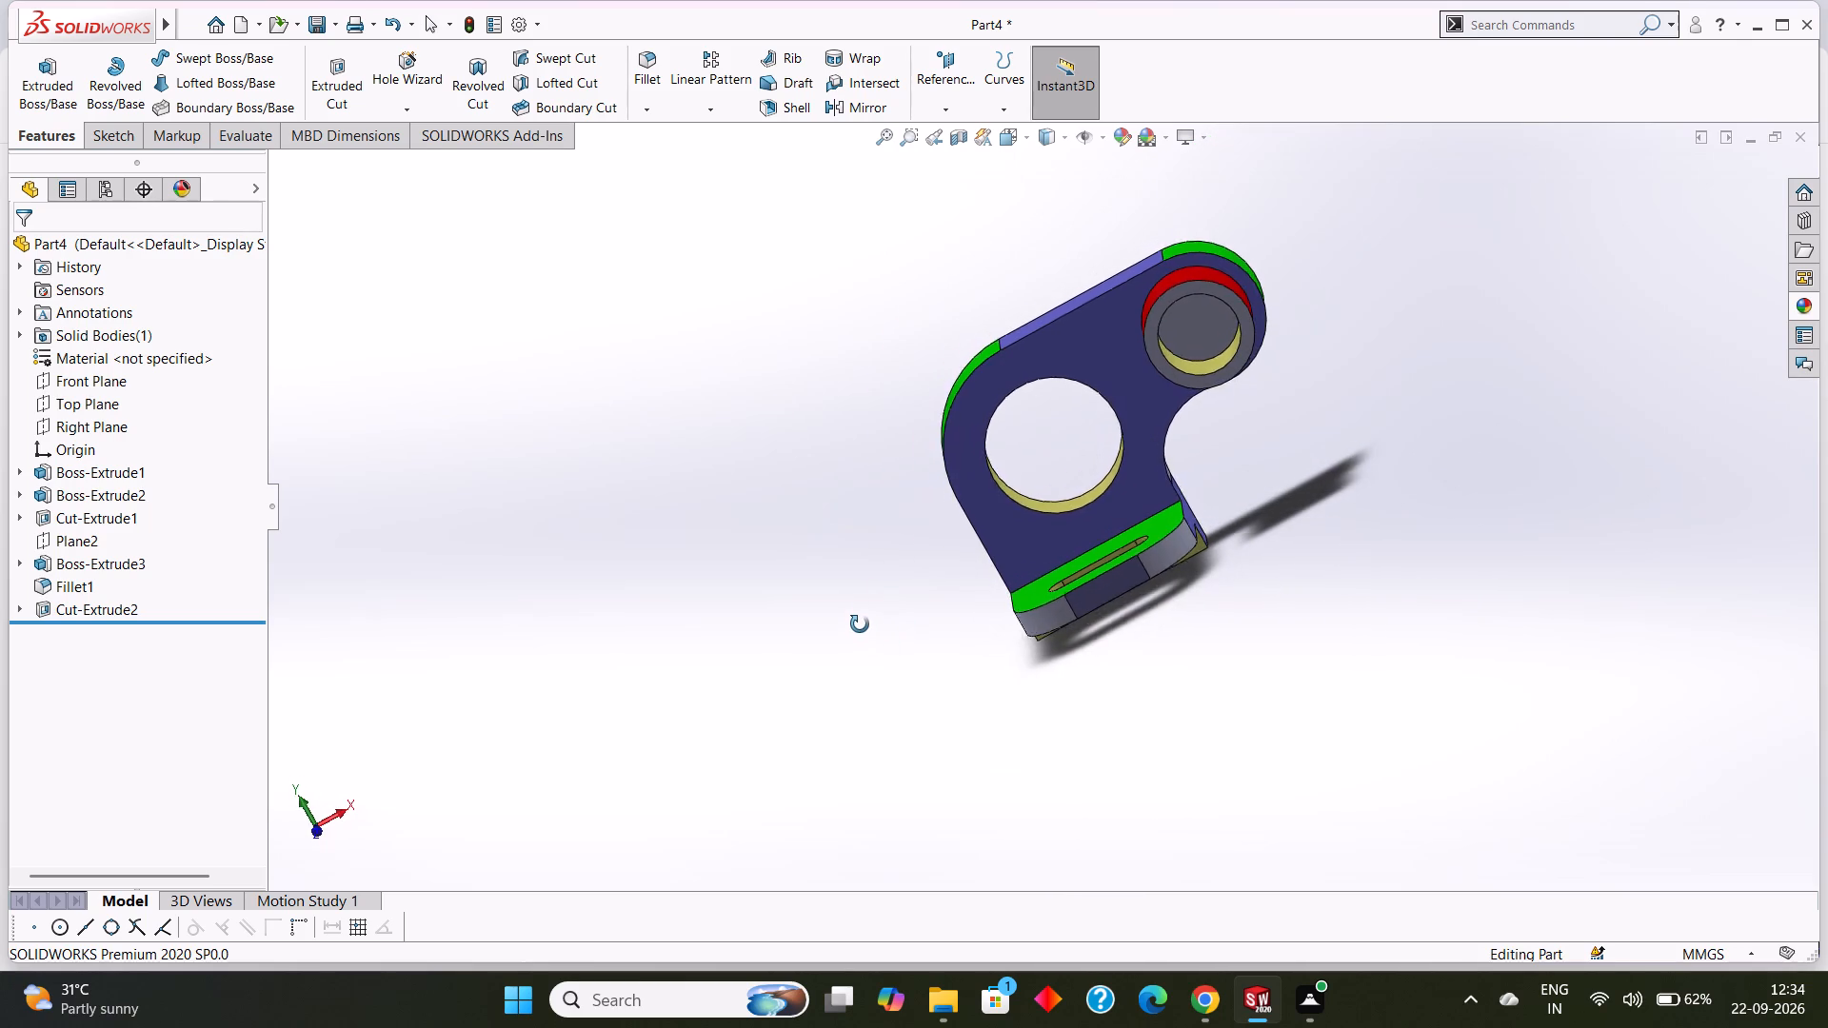
middle_click_drag(860, 624, 867, 604)
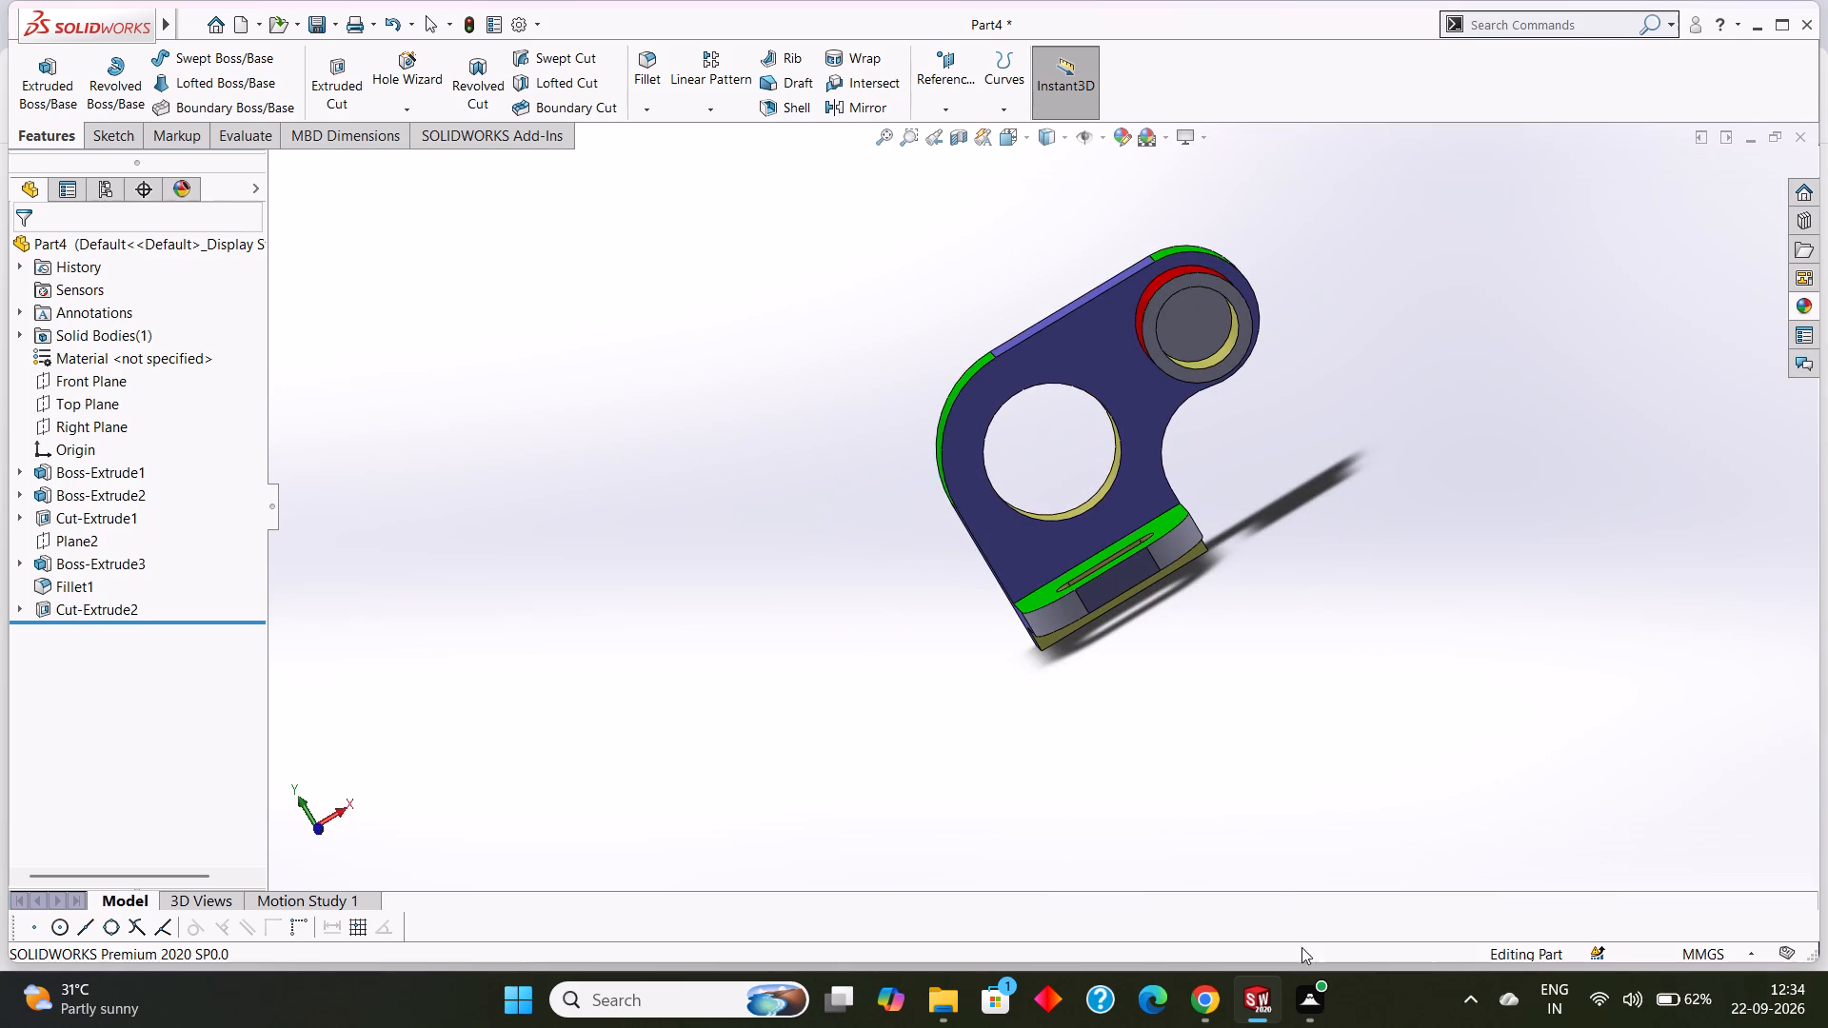
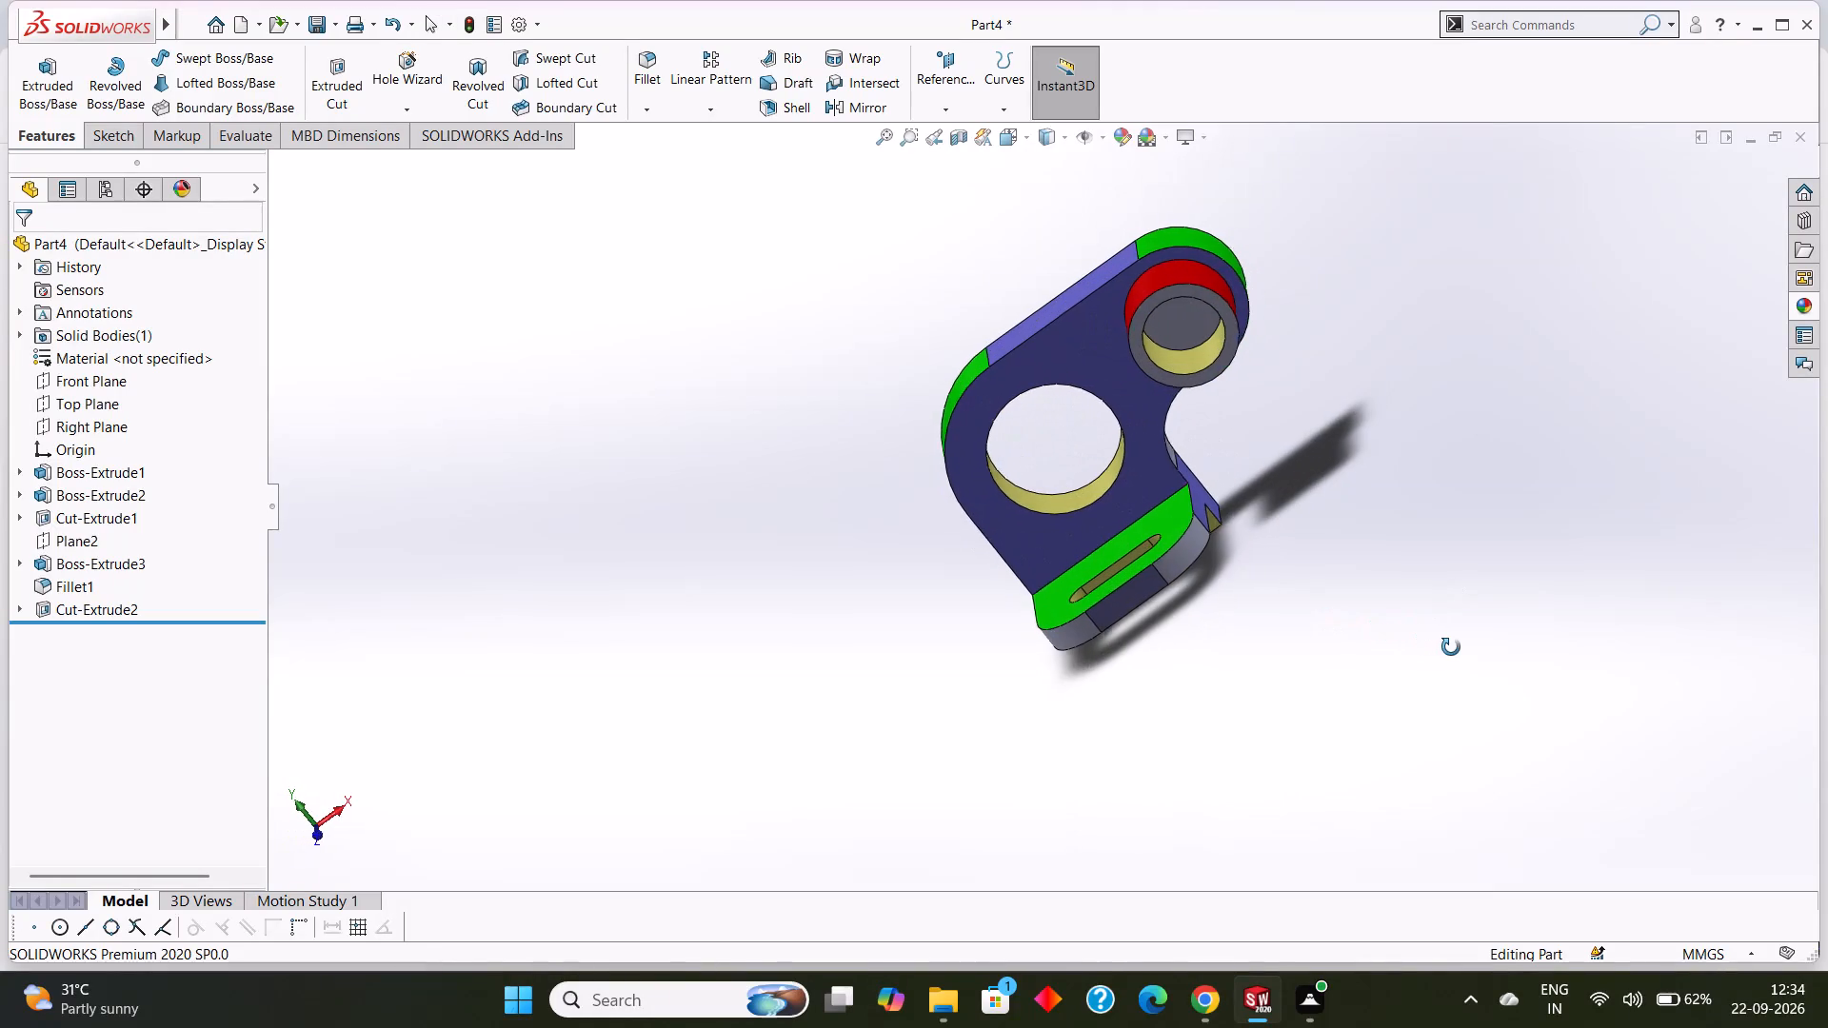
Save the coloured part as a SOLIDWORKS Part named "reinforced bearing support bracket" in the tryfuji folder.
scroll(1460, 634, "up", 1)
scroll(1463, 633, "down", 1)
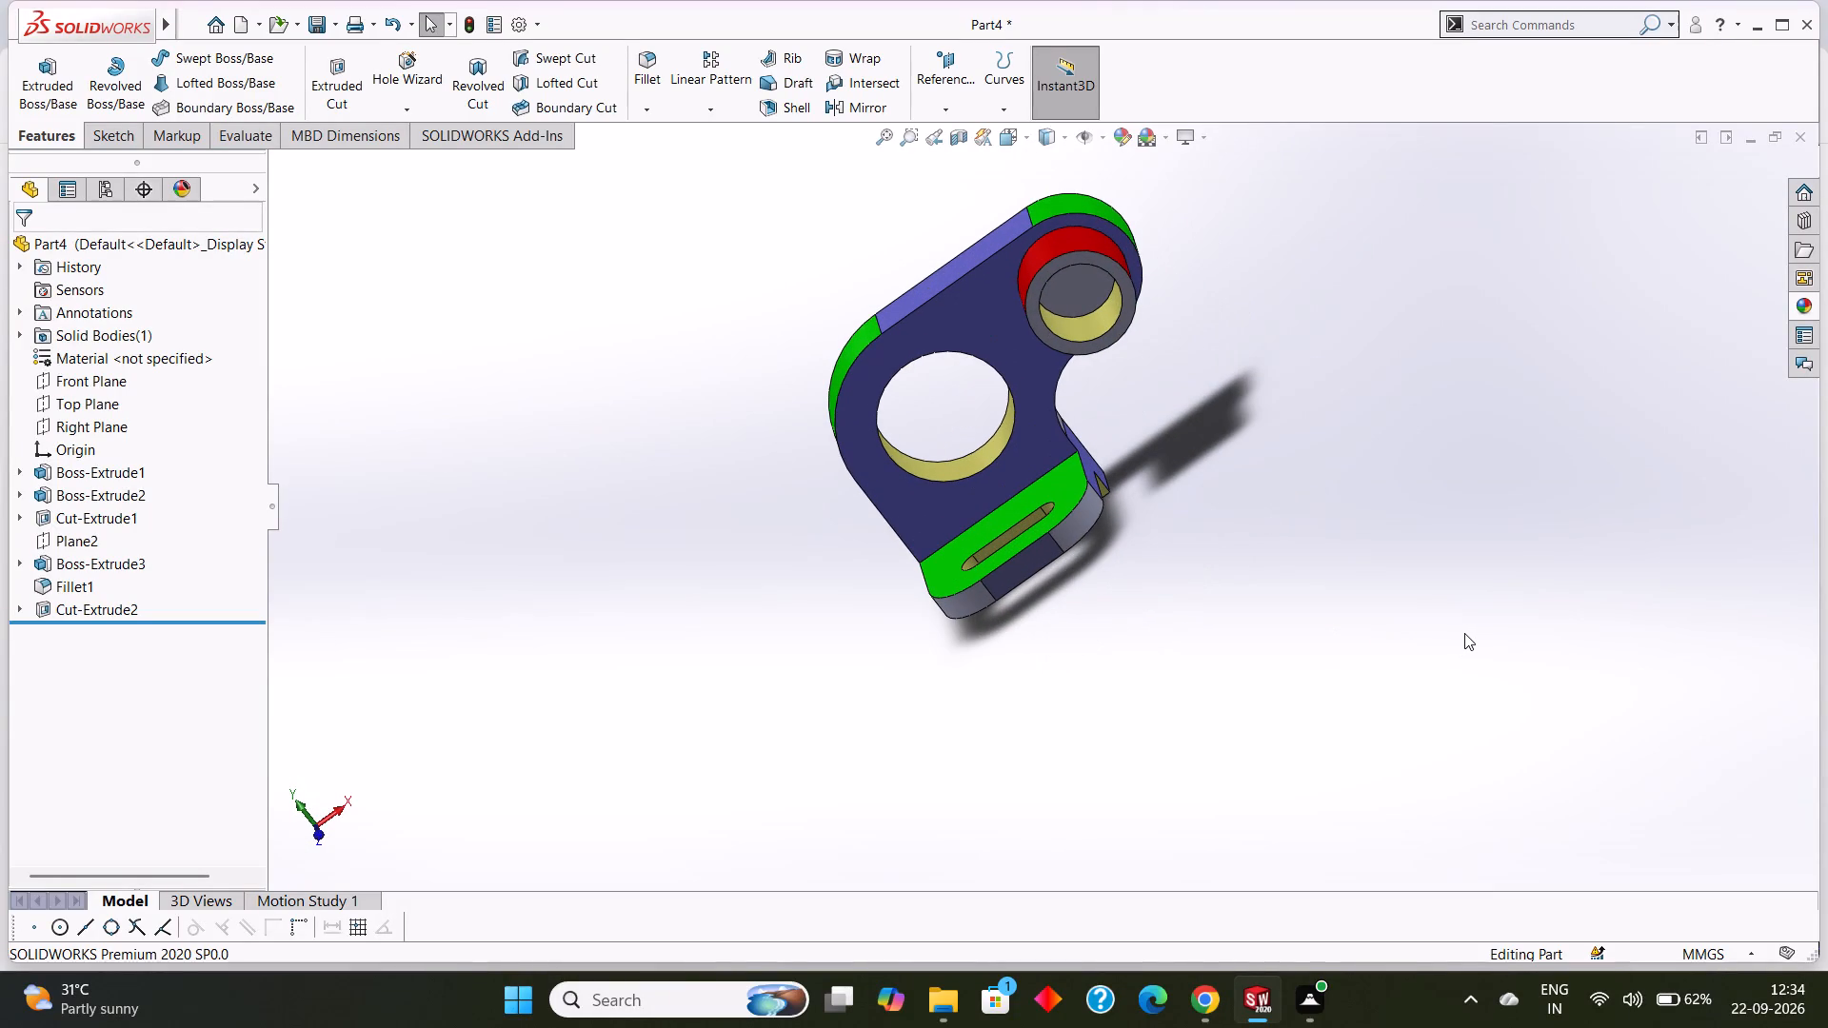
scroll(1422, 700, "up", 1)
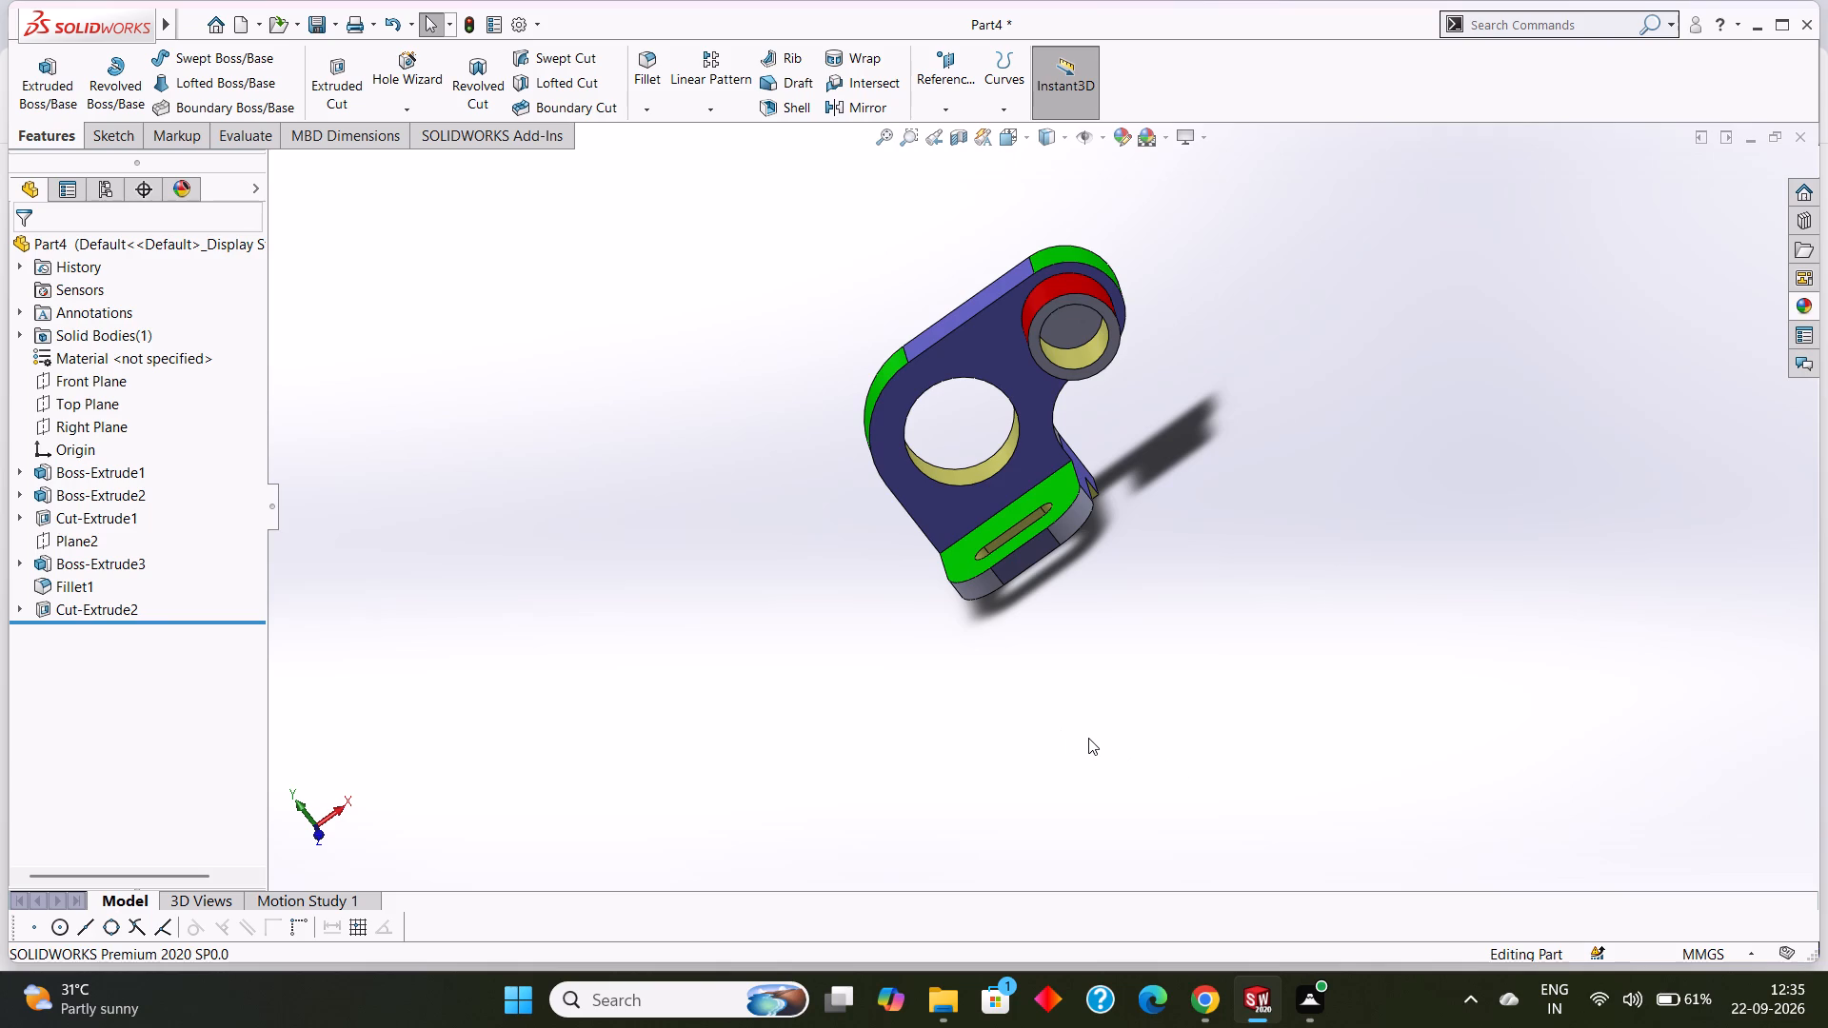
key("ctrl+s")
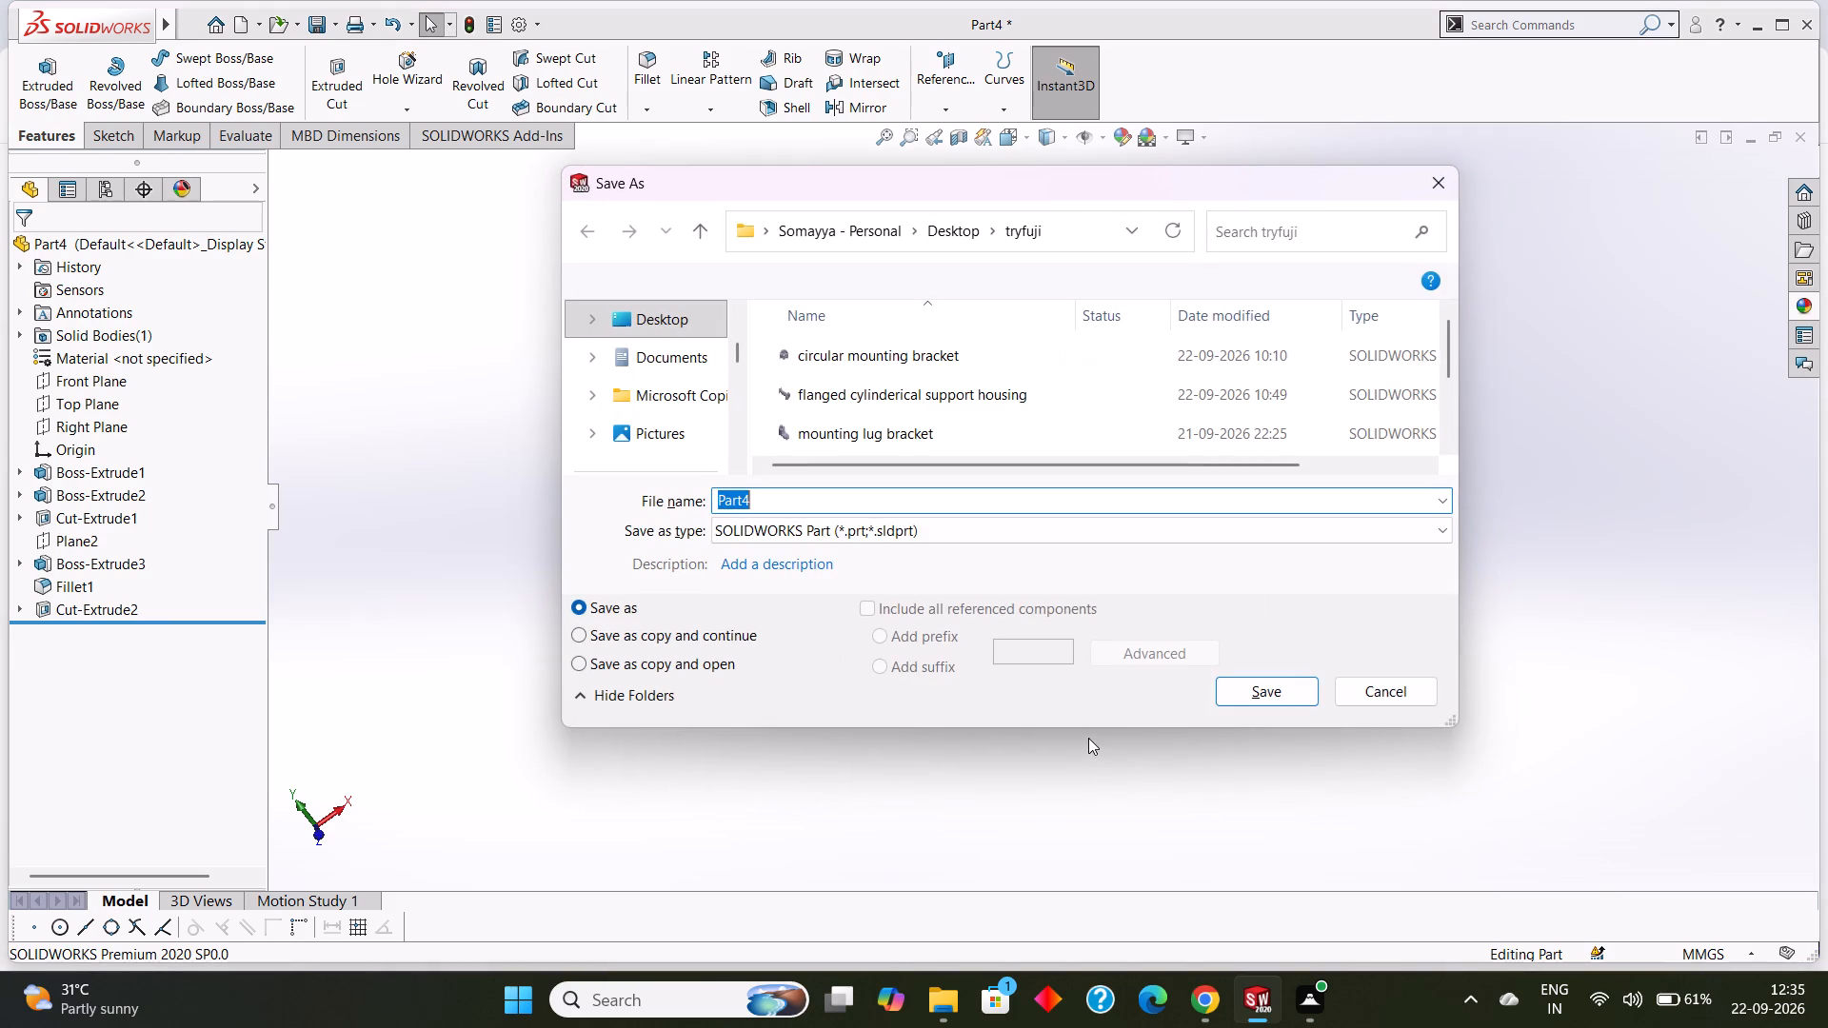
key("BackSpace")
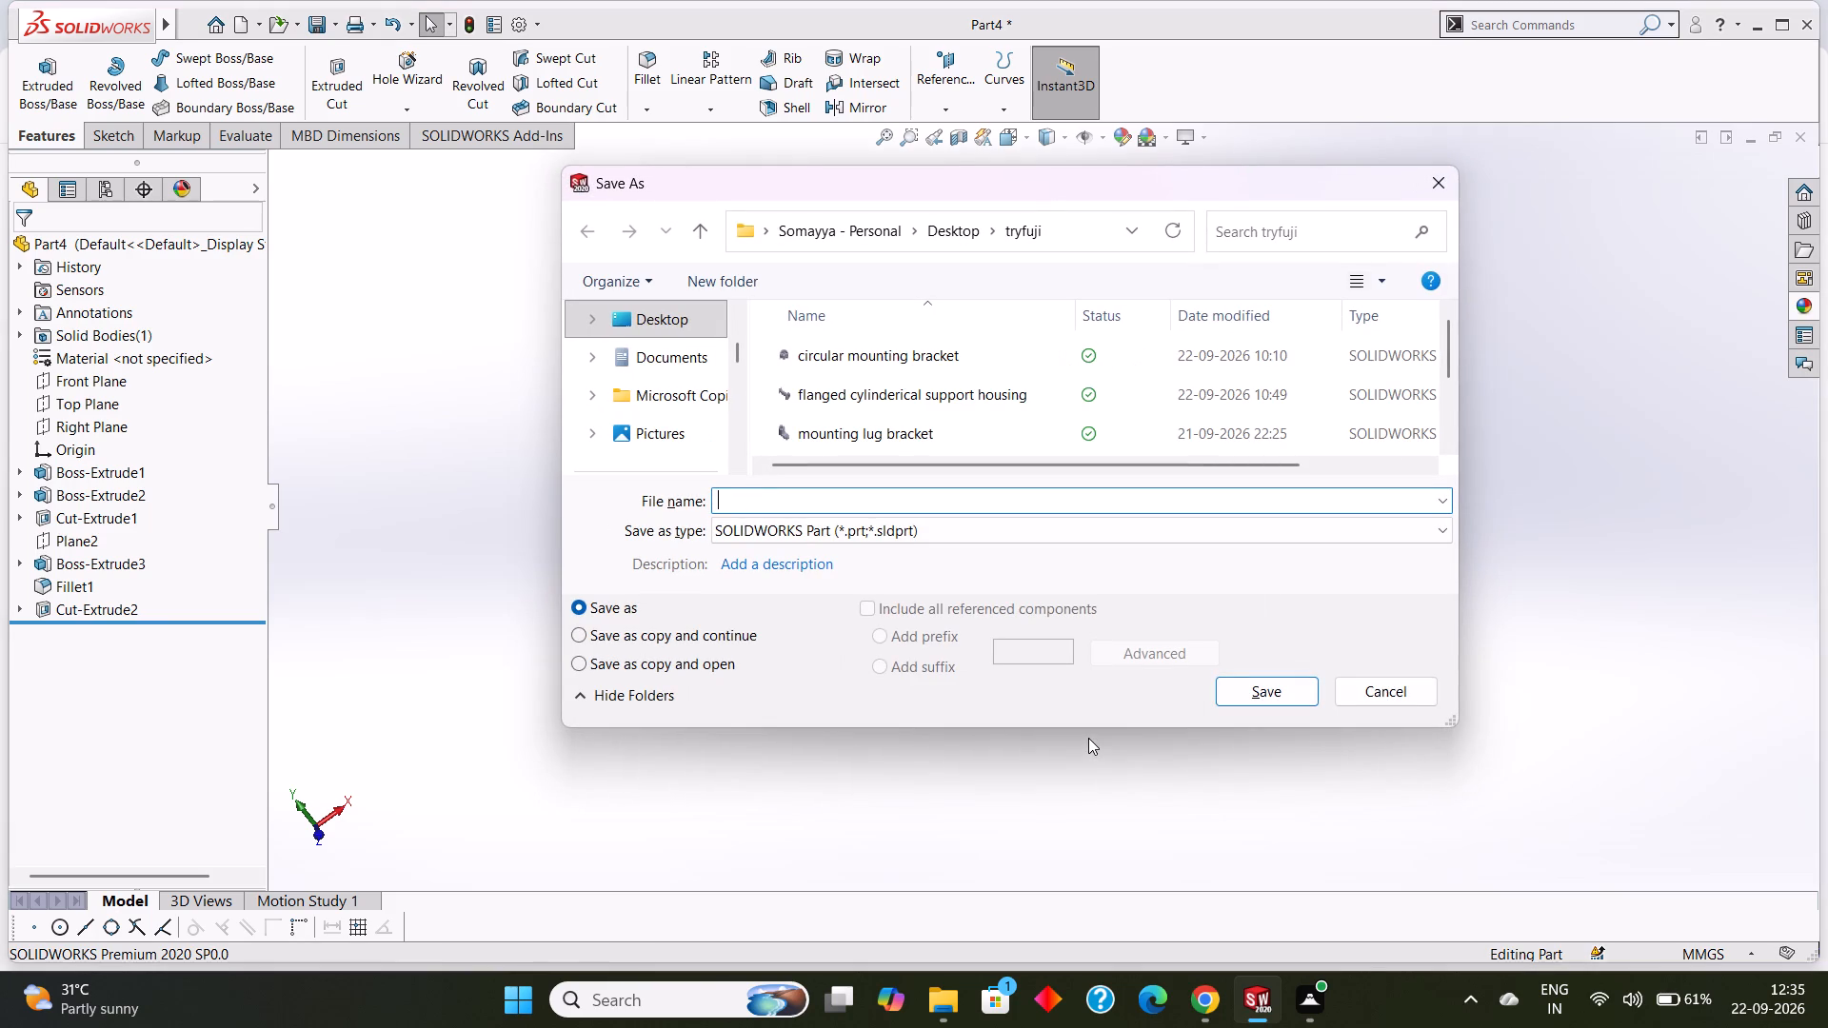
type("re")
type("infor")
type("ced")
key("space")
type("bearing")
key("space")
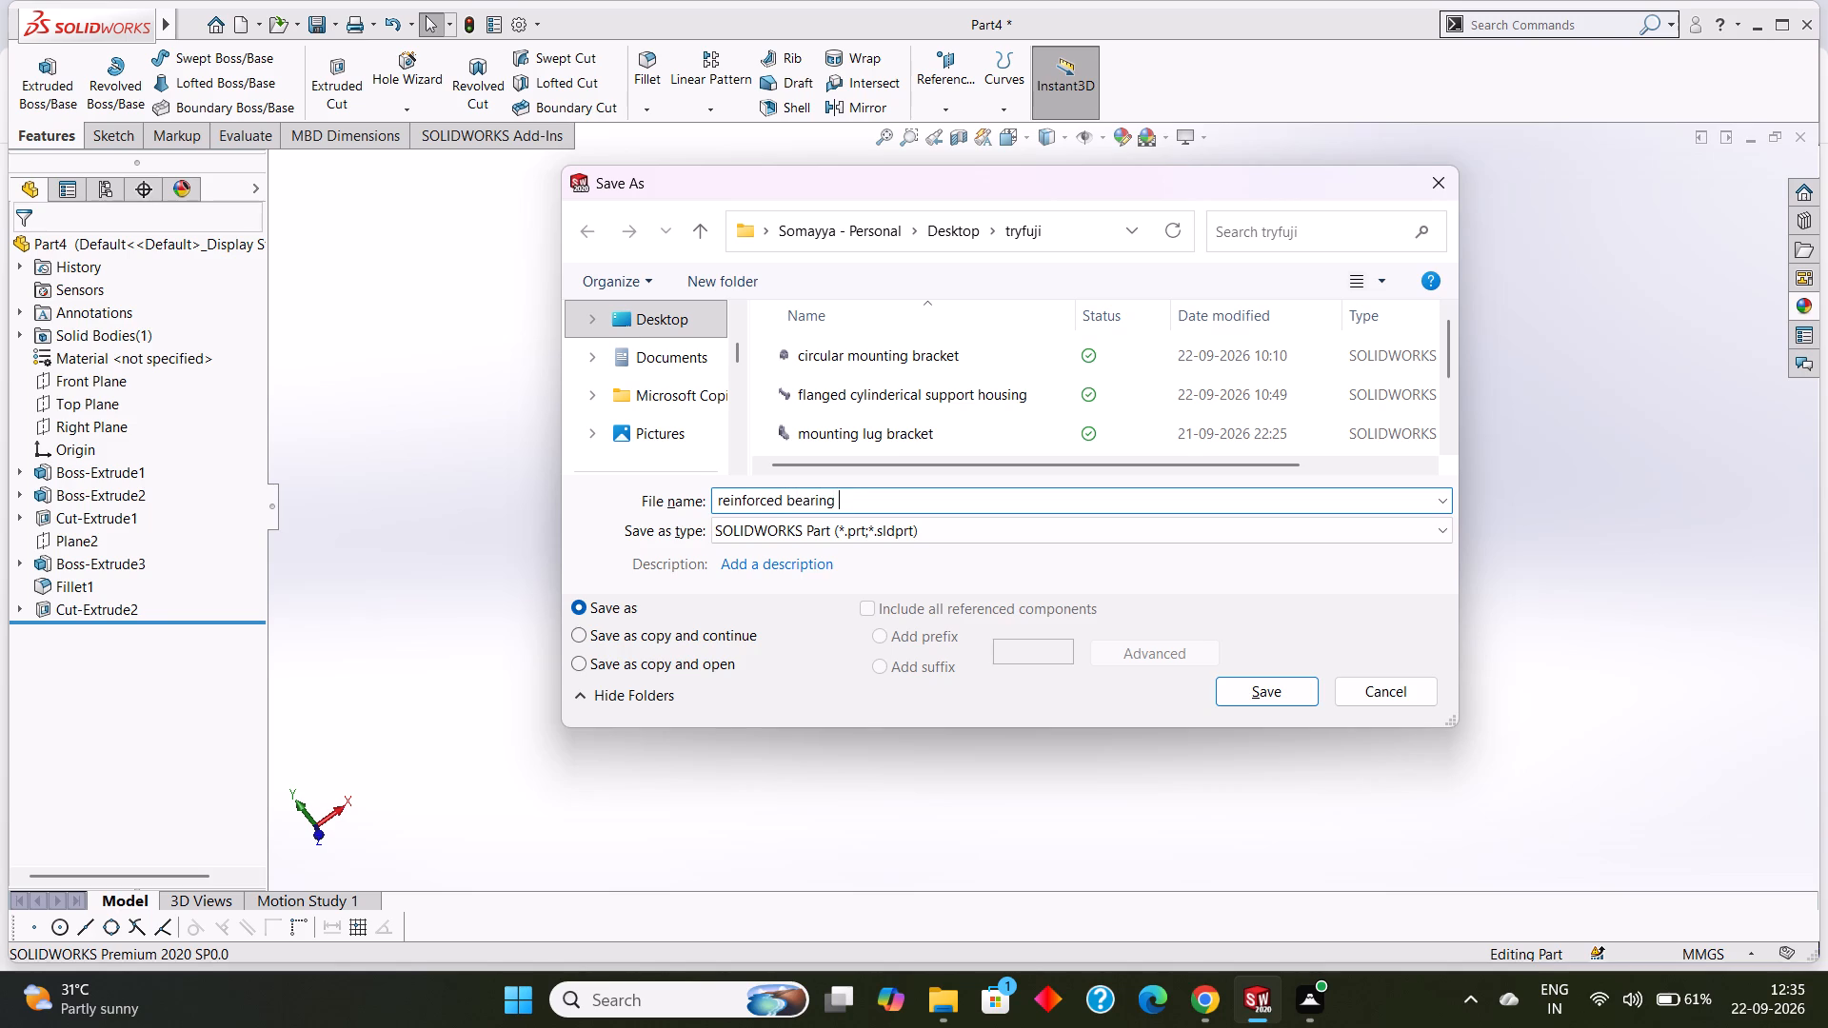
type("support")
key("space")
type("bracket")
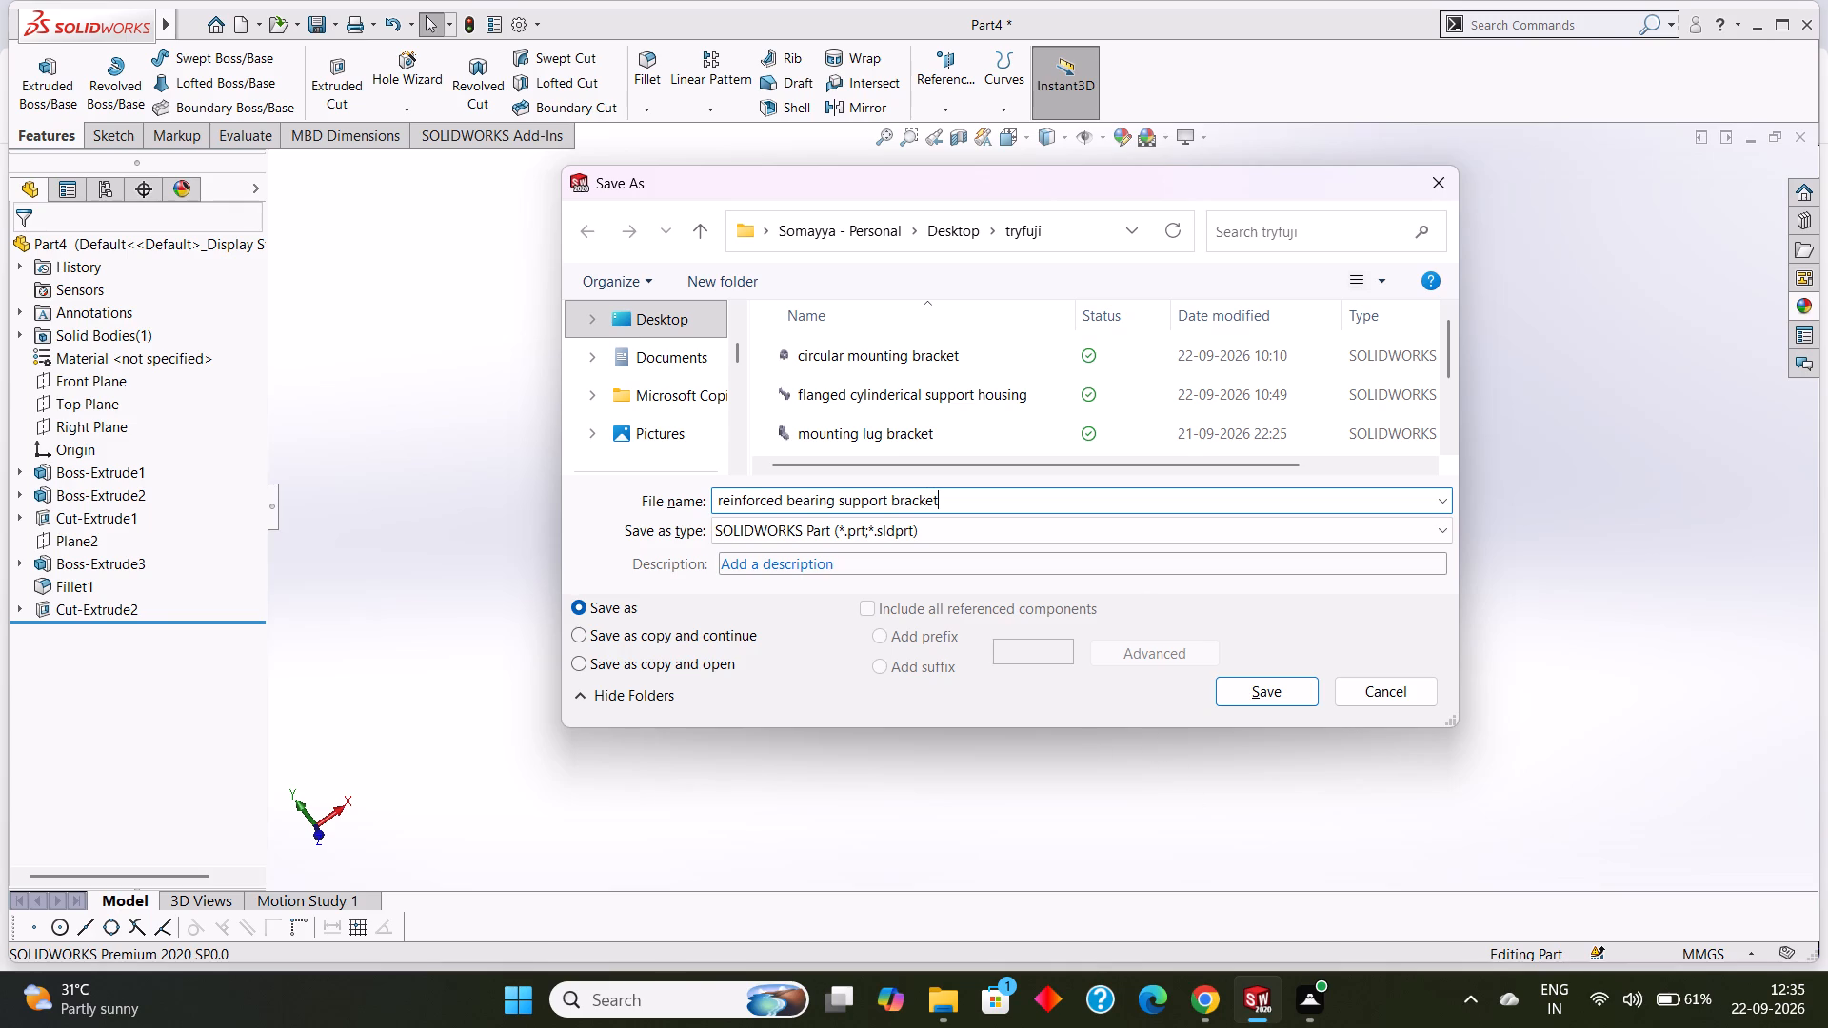
left_click(1247, 690)
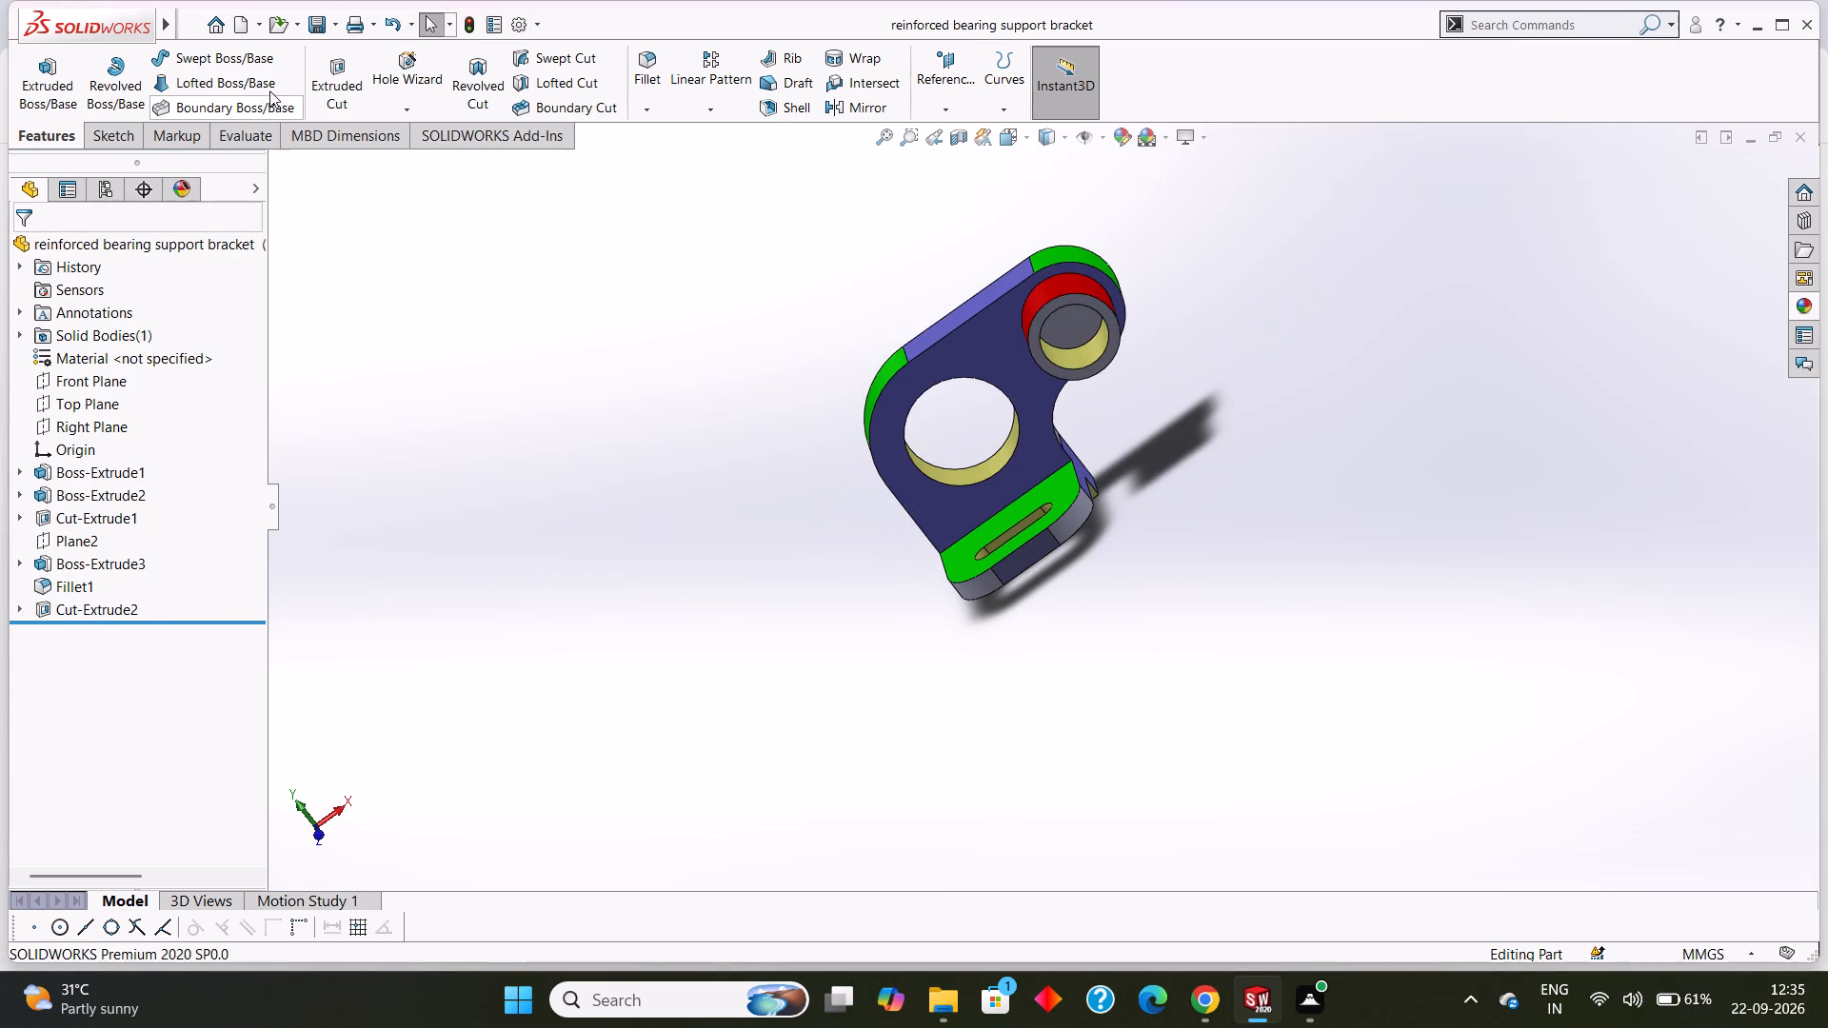
Save a PDF copy of the part in the tryfuji folder under the name "reinforced bearing support bracket".
left_click(329, 29)
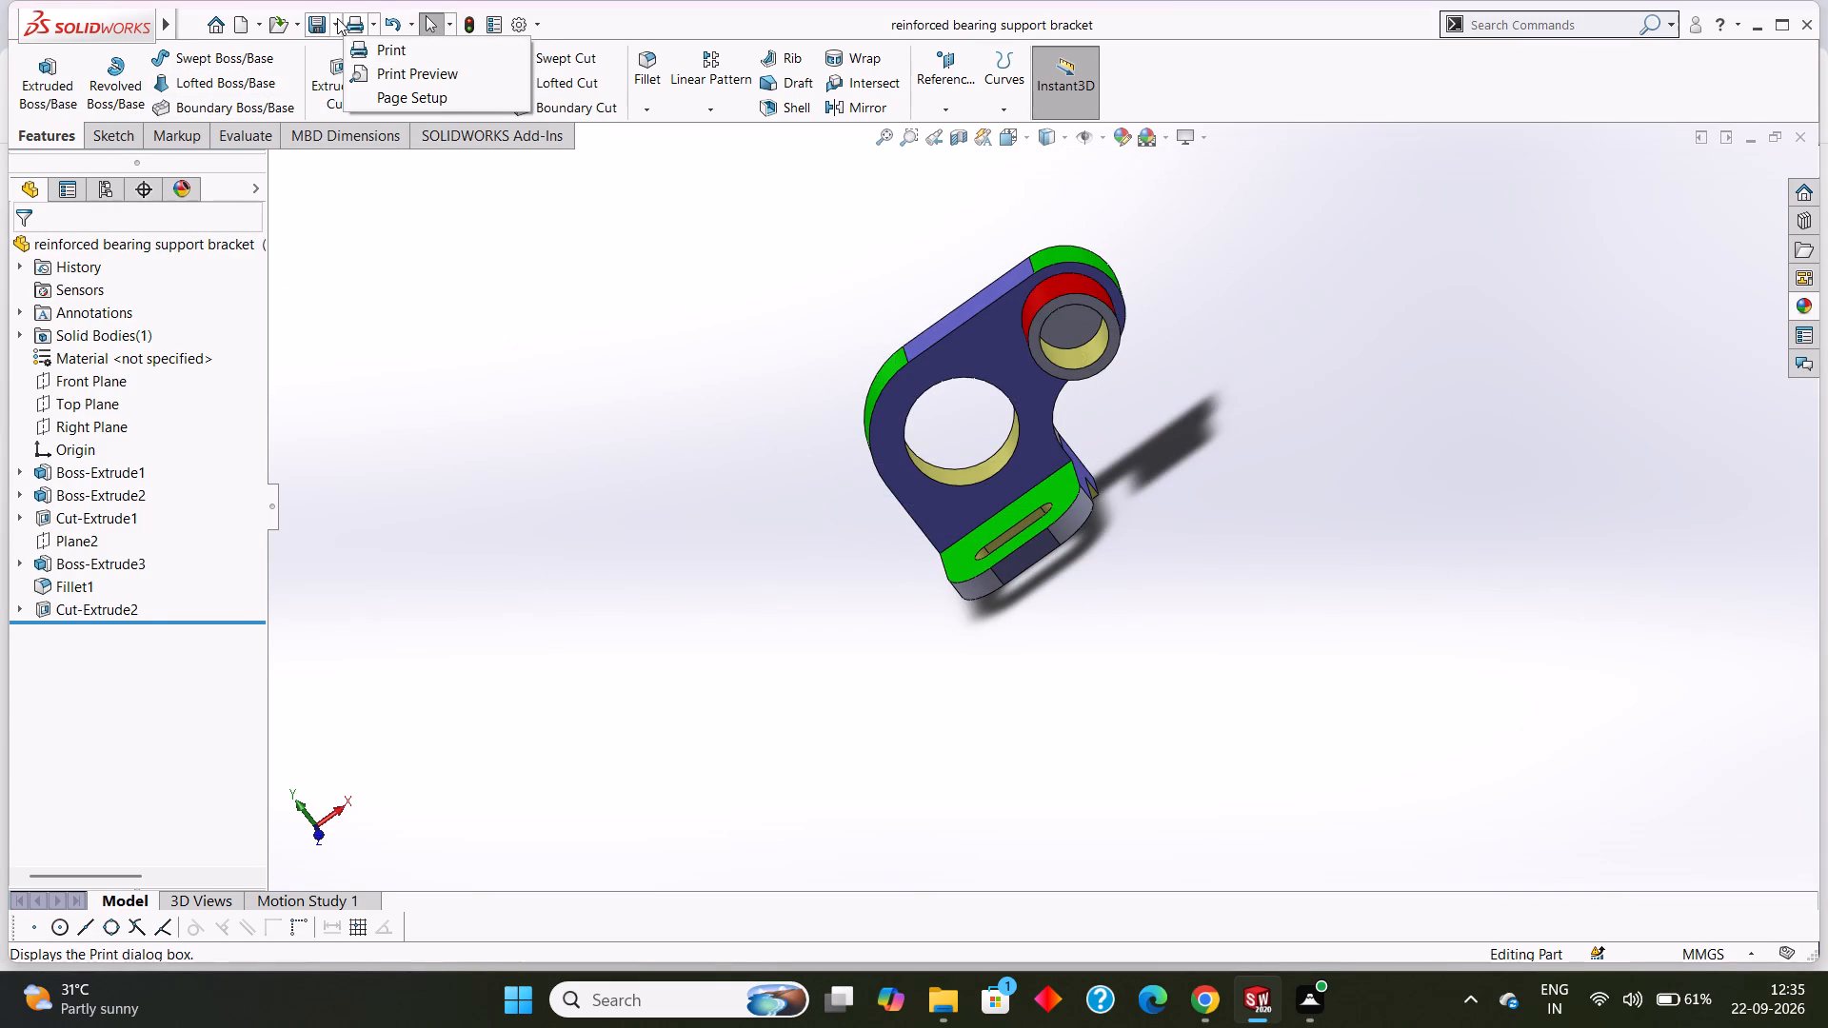
left_click(348, 74)
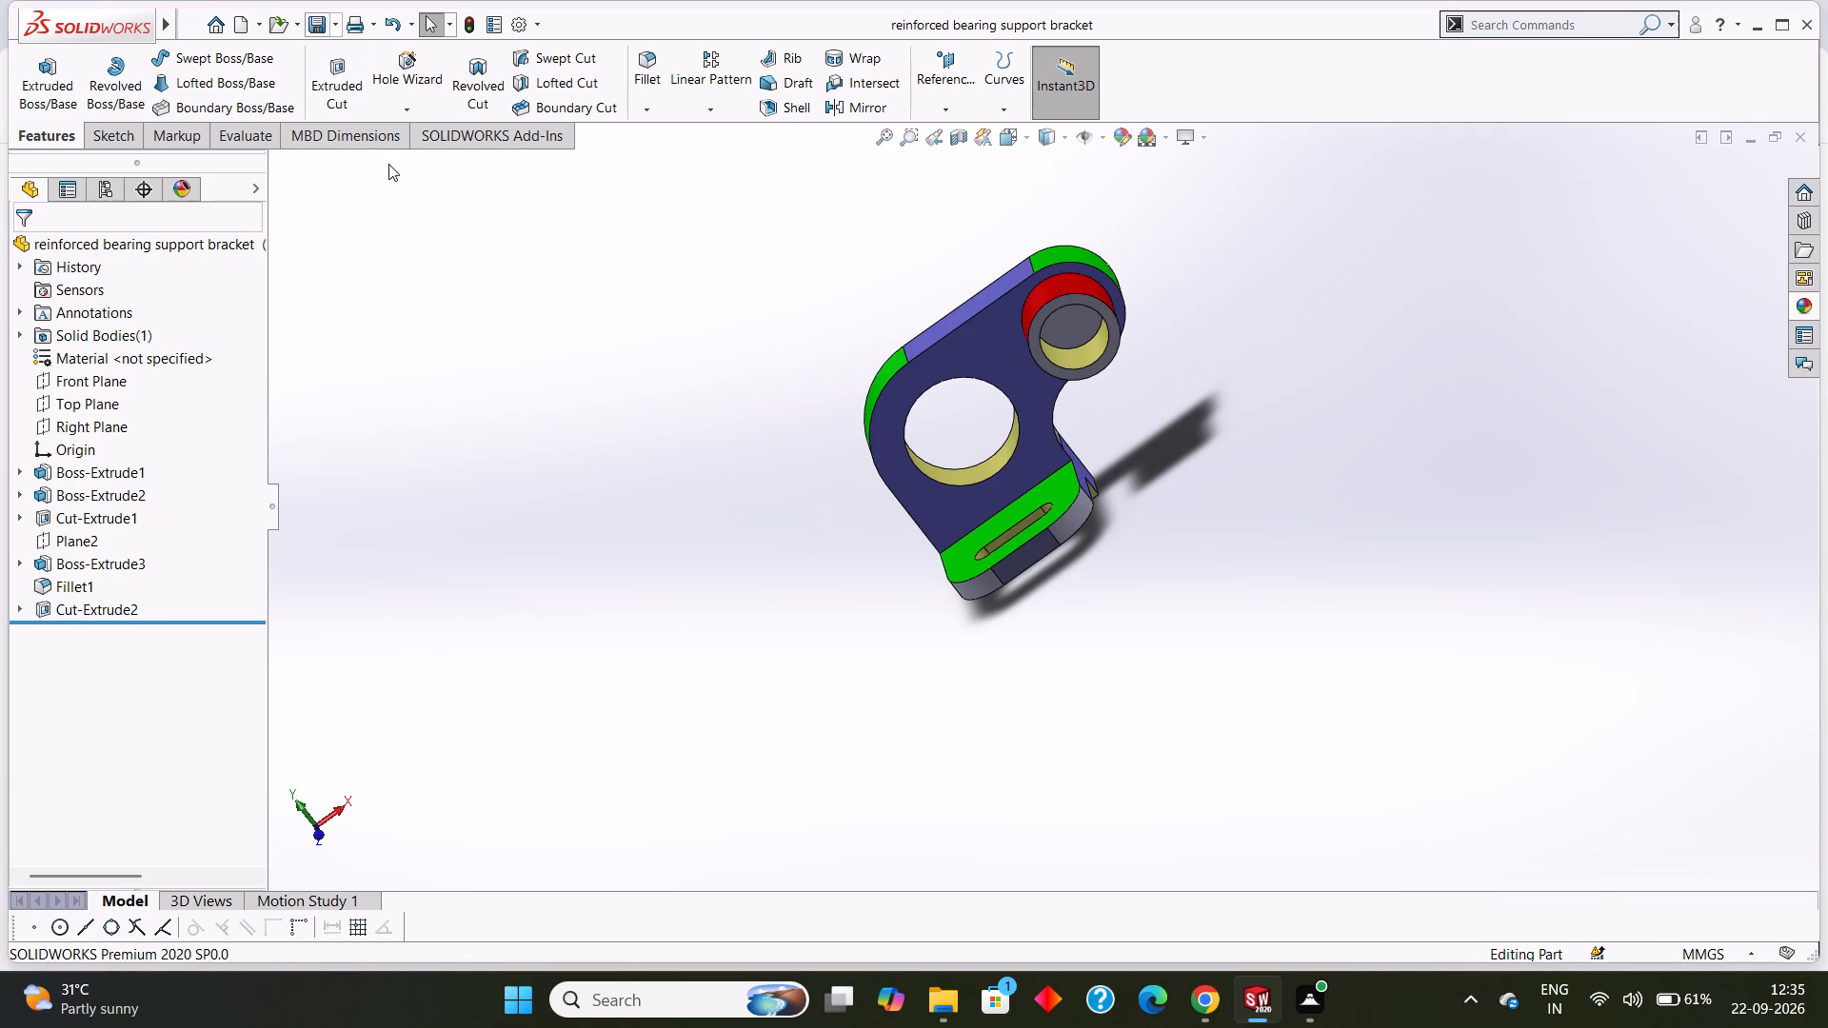
left_click(928, 535)
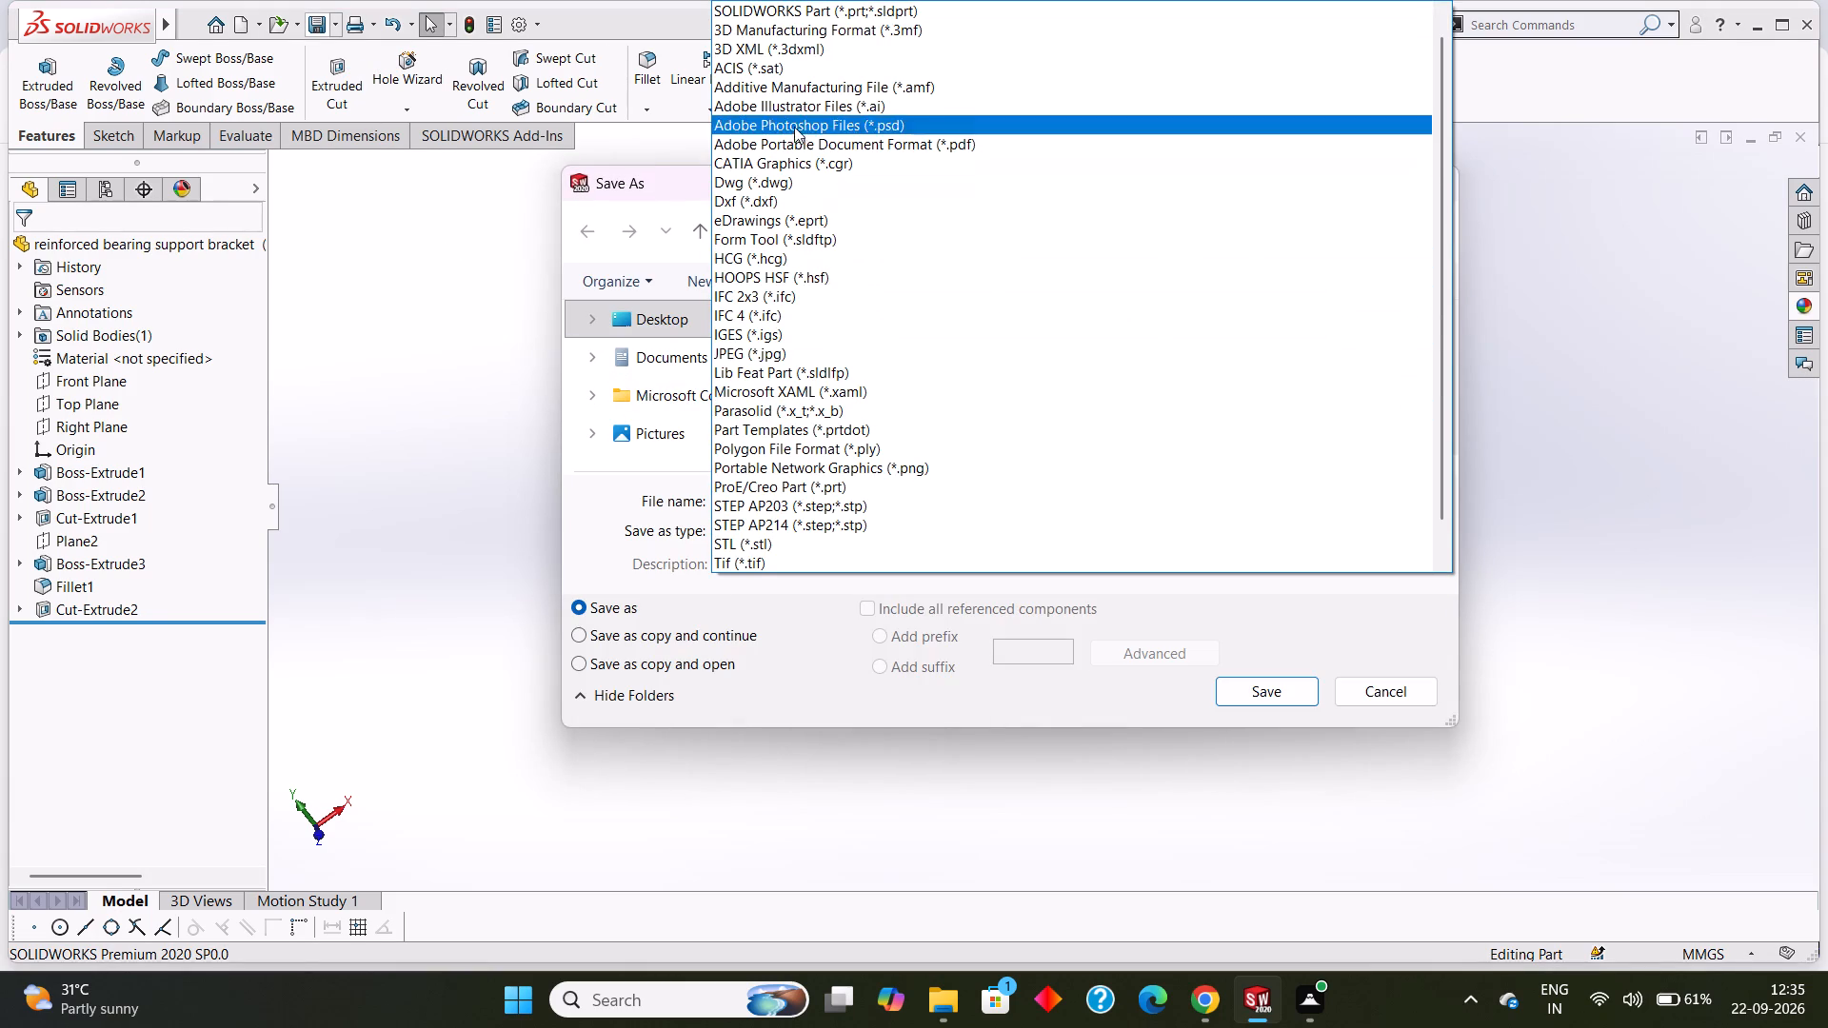
left_click(907, 149)
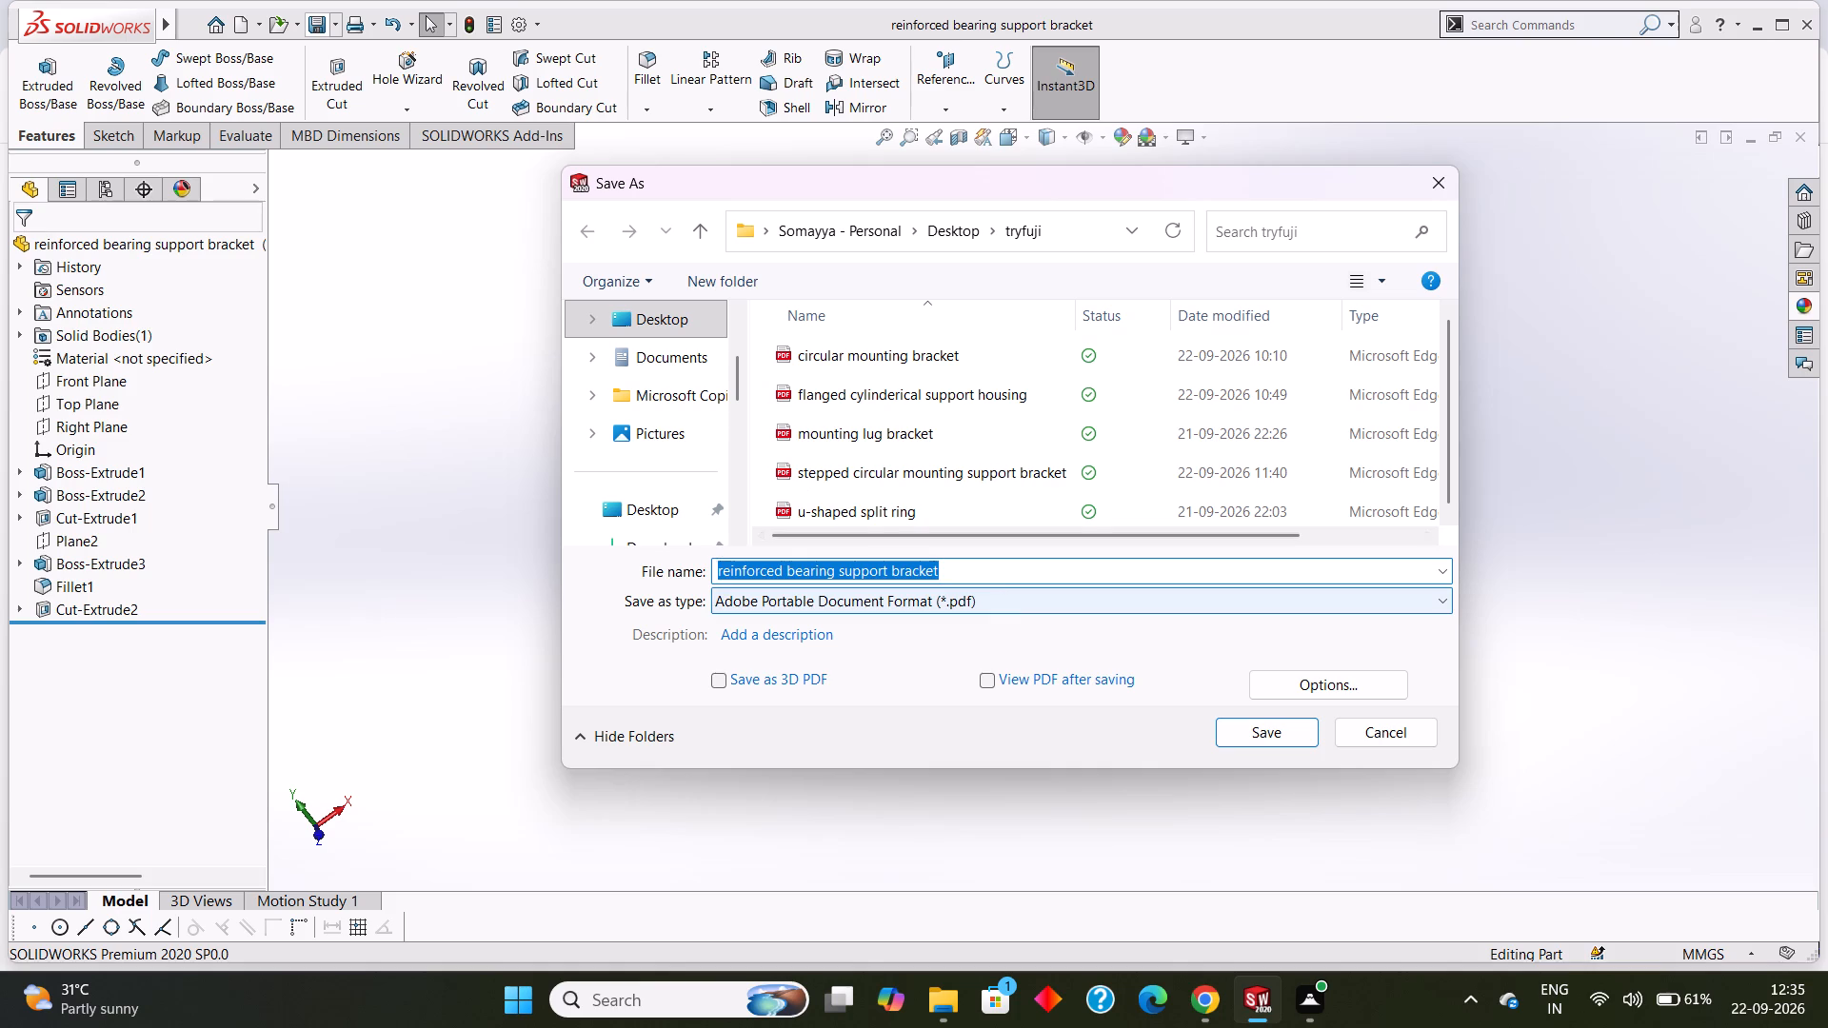
left_click(987, 573)
left_click(1246, 730)
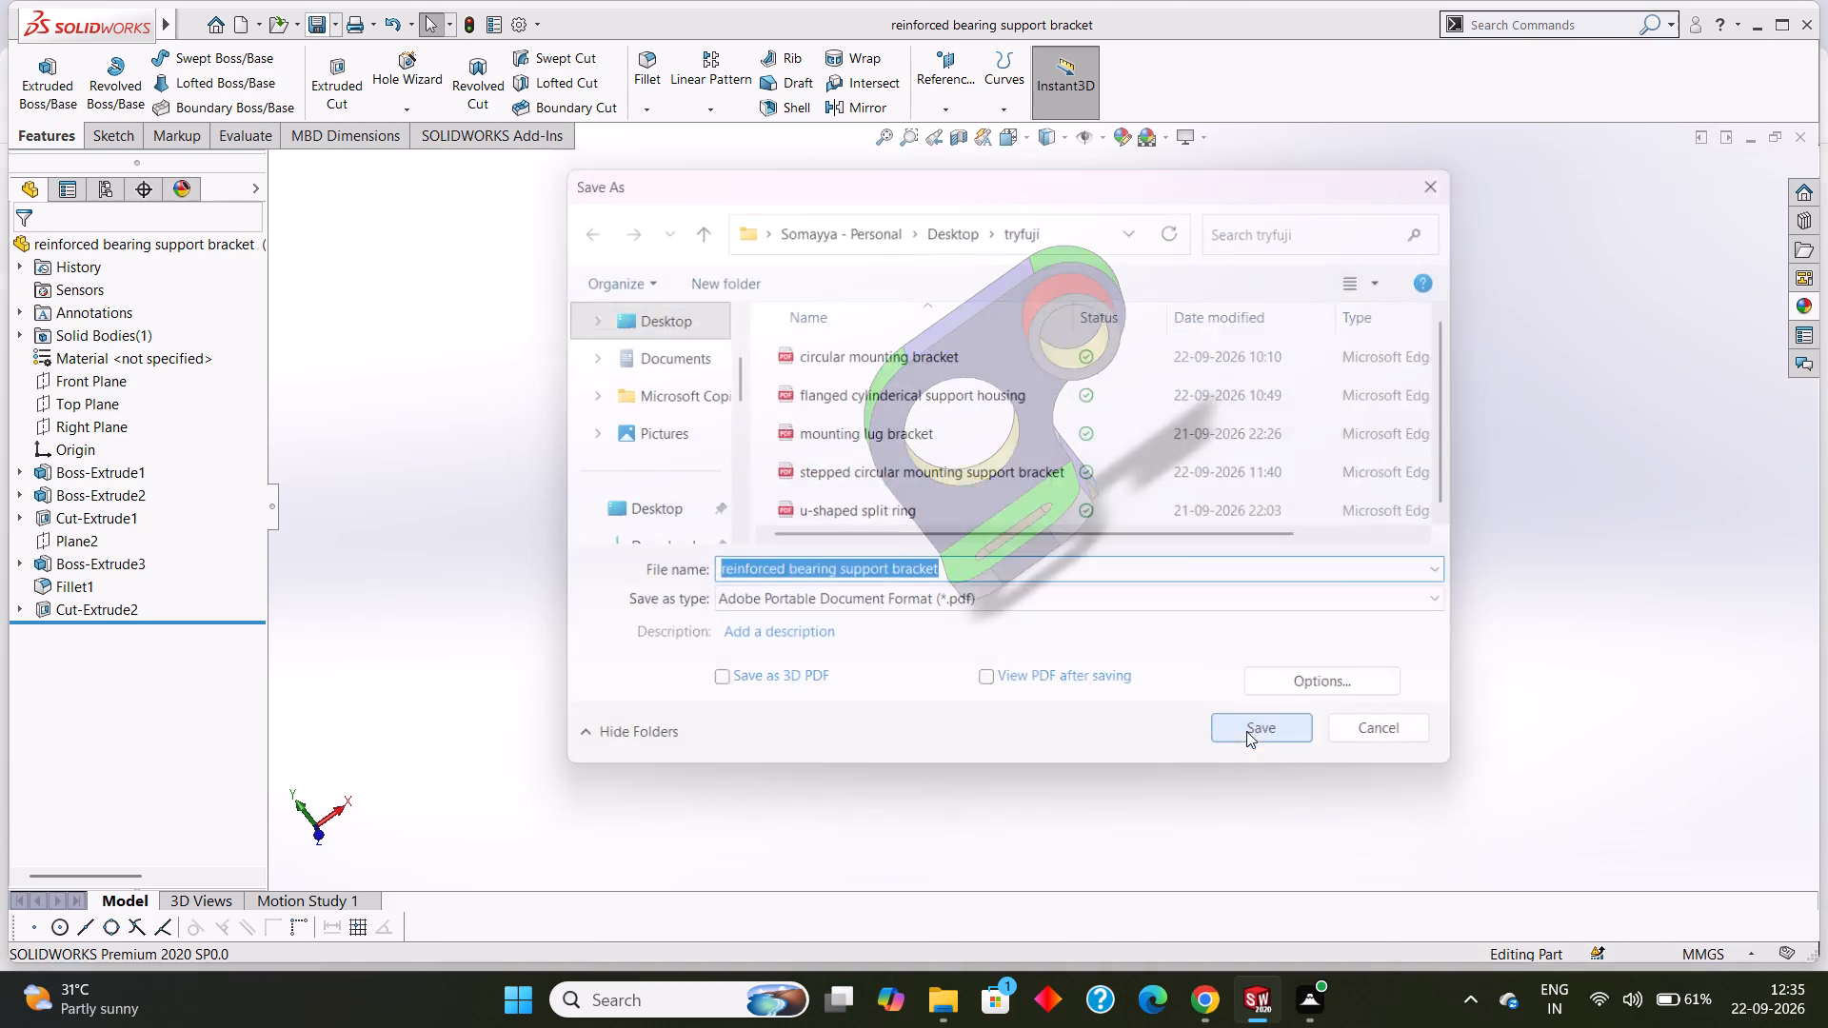